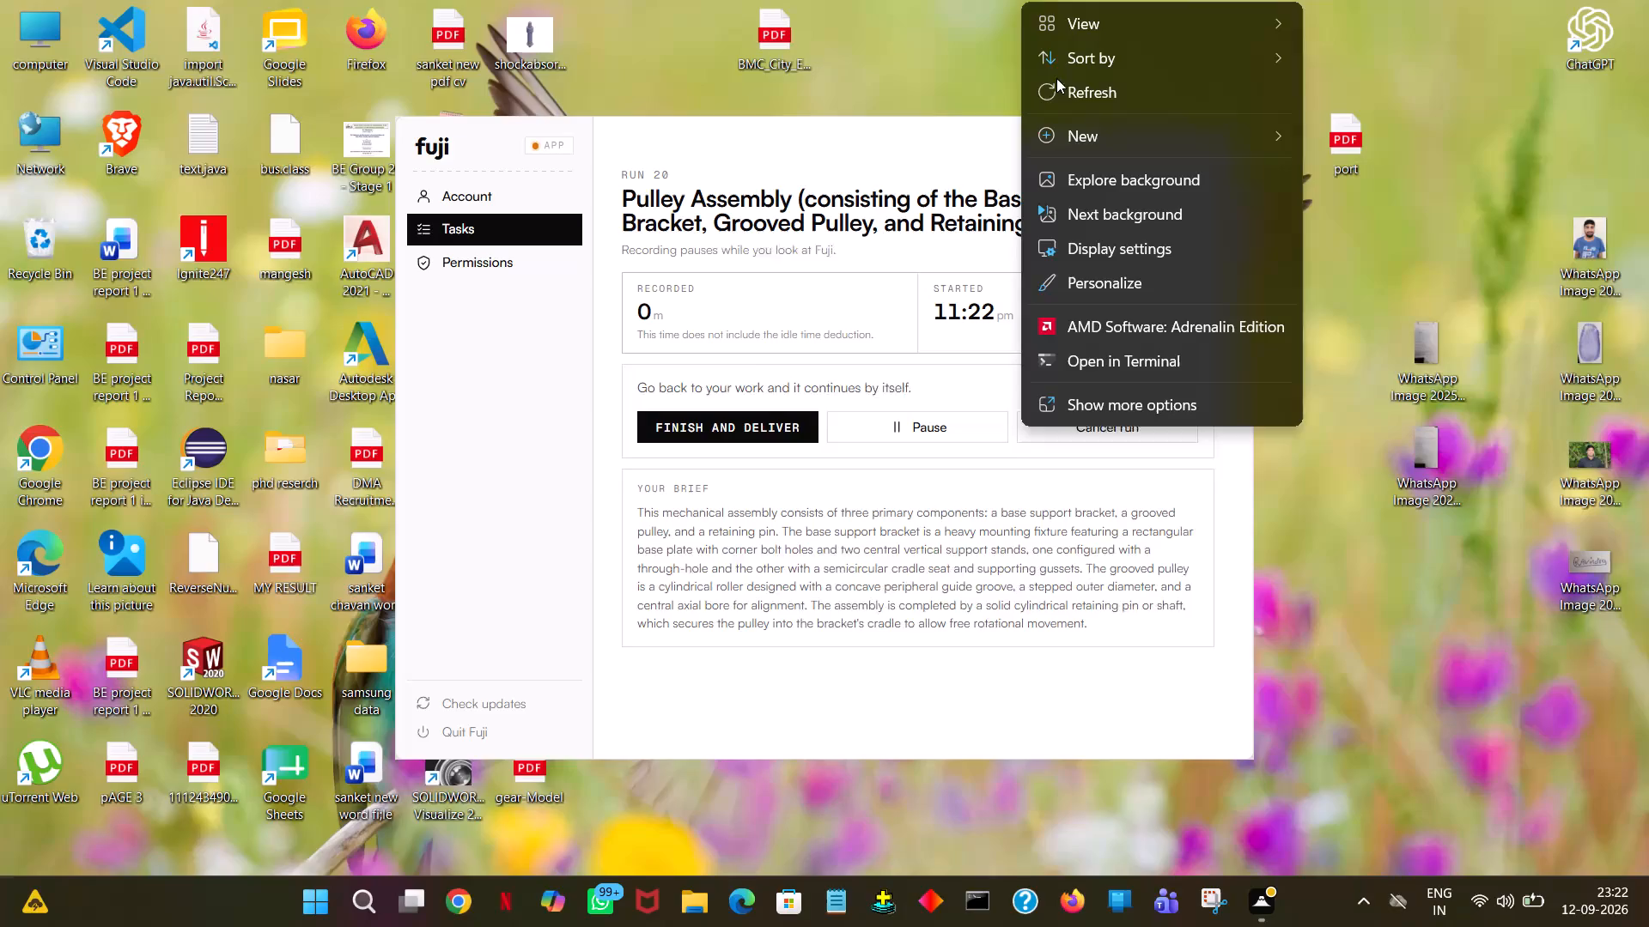
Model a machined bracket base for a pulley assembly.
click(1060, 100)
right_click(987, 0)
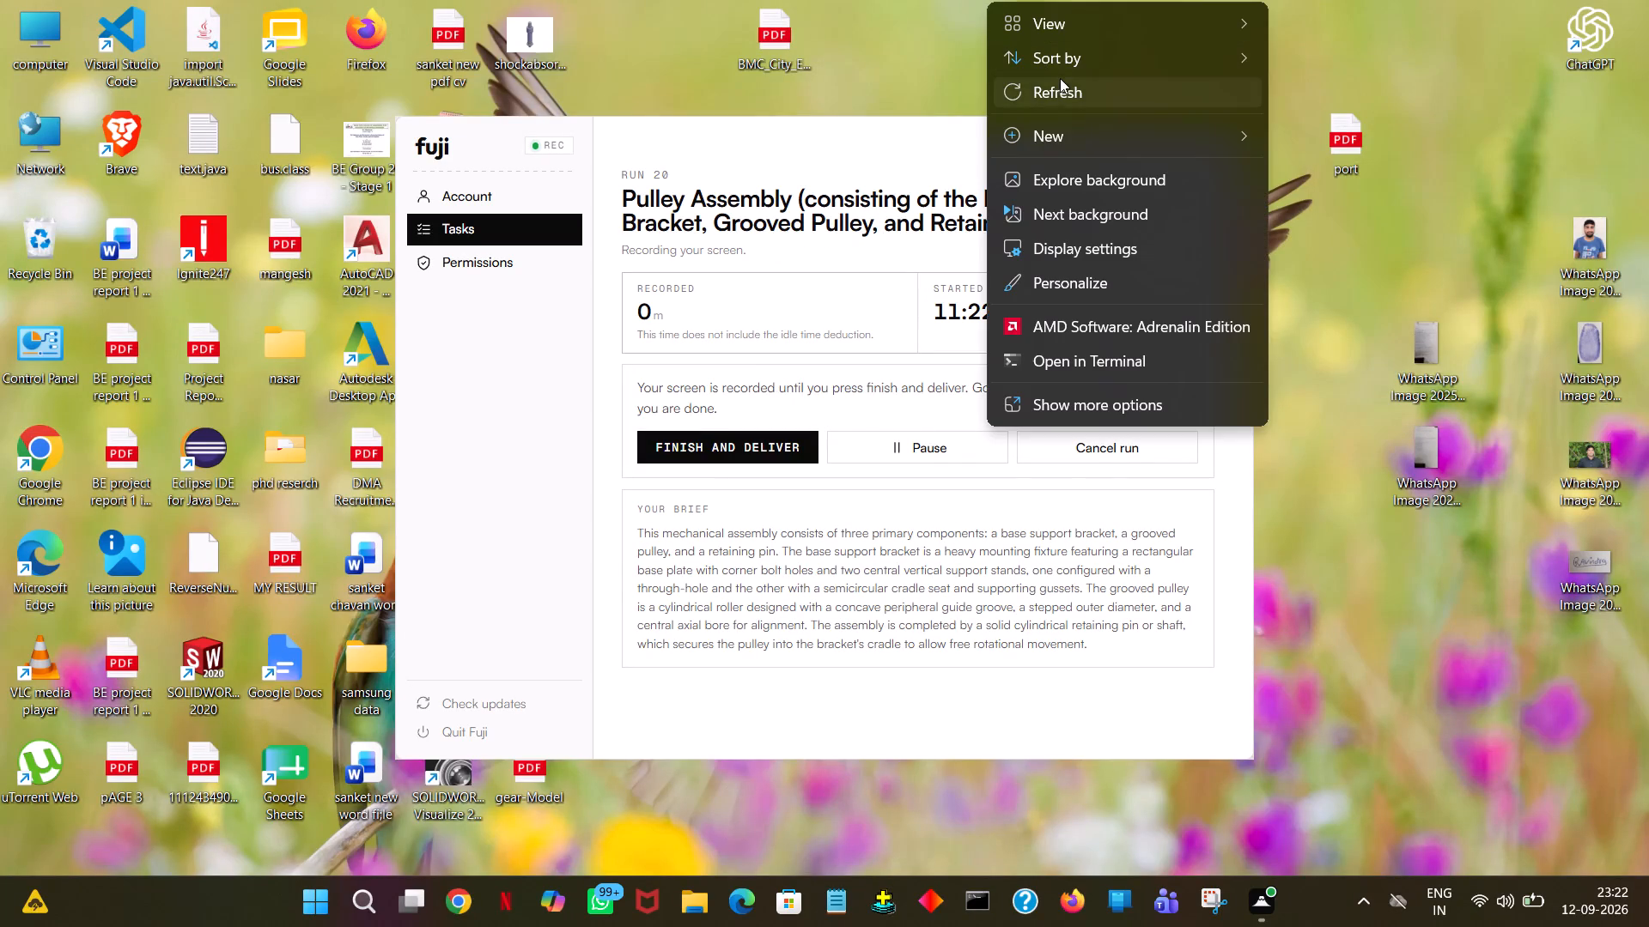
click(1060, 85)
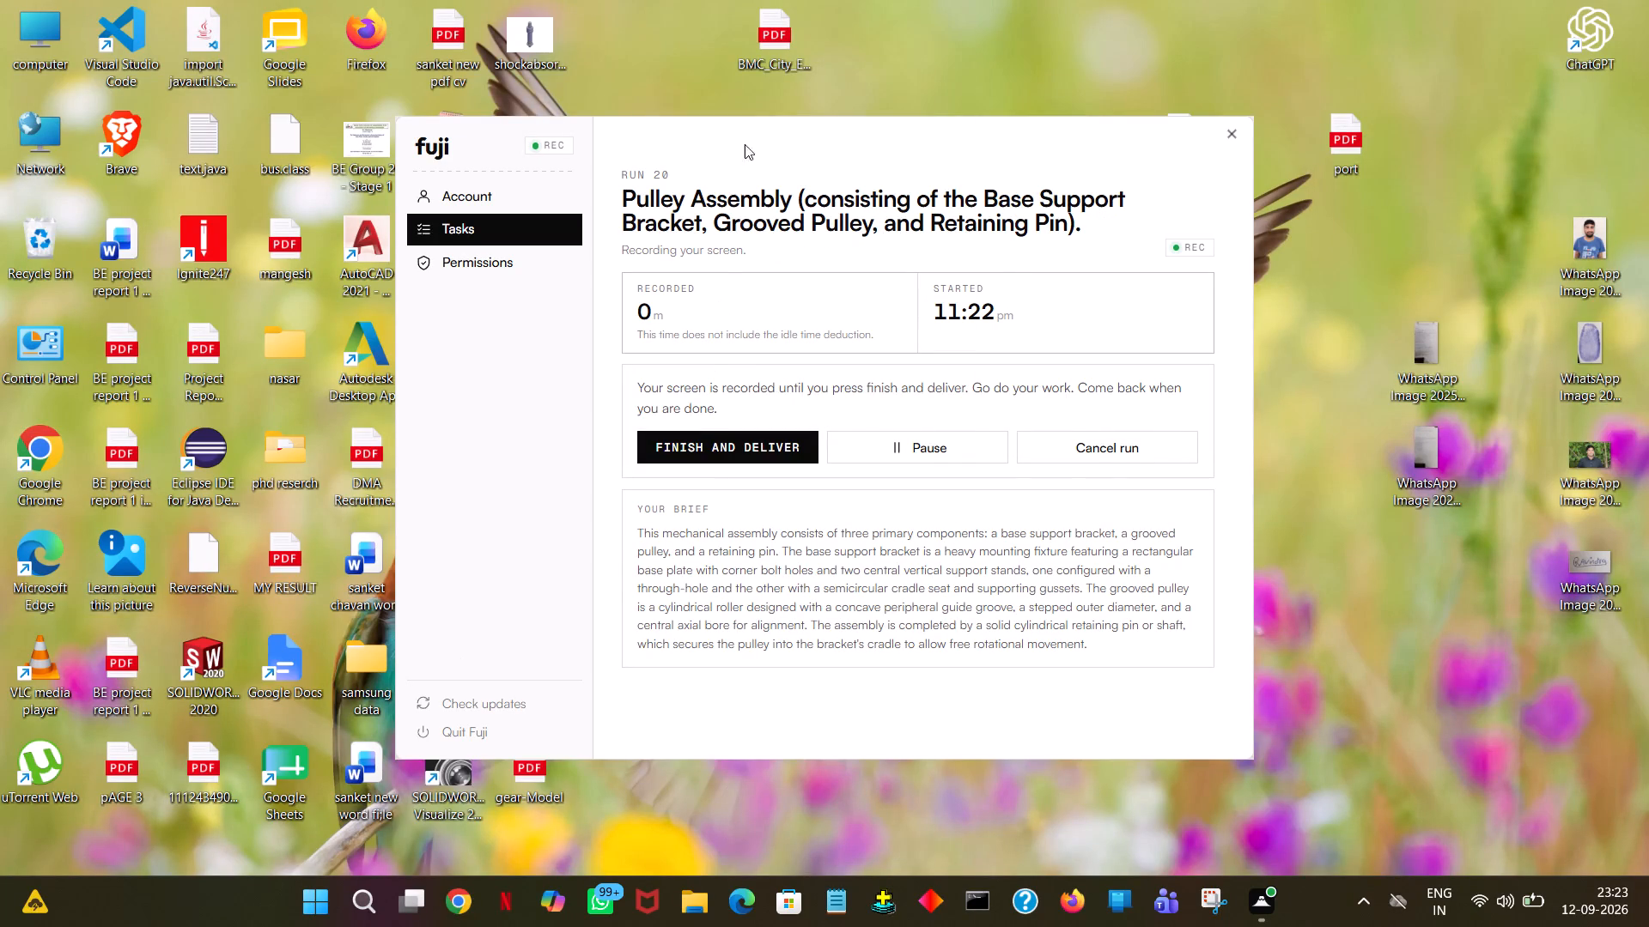
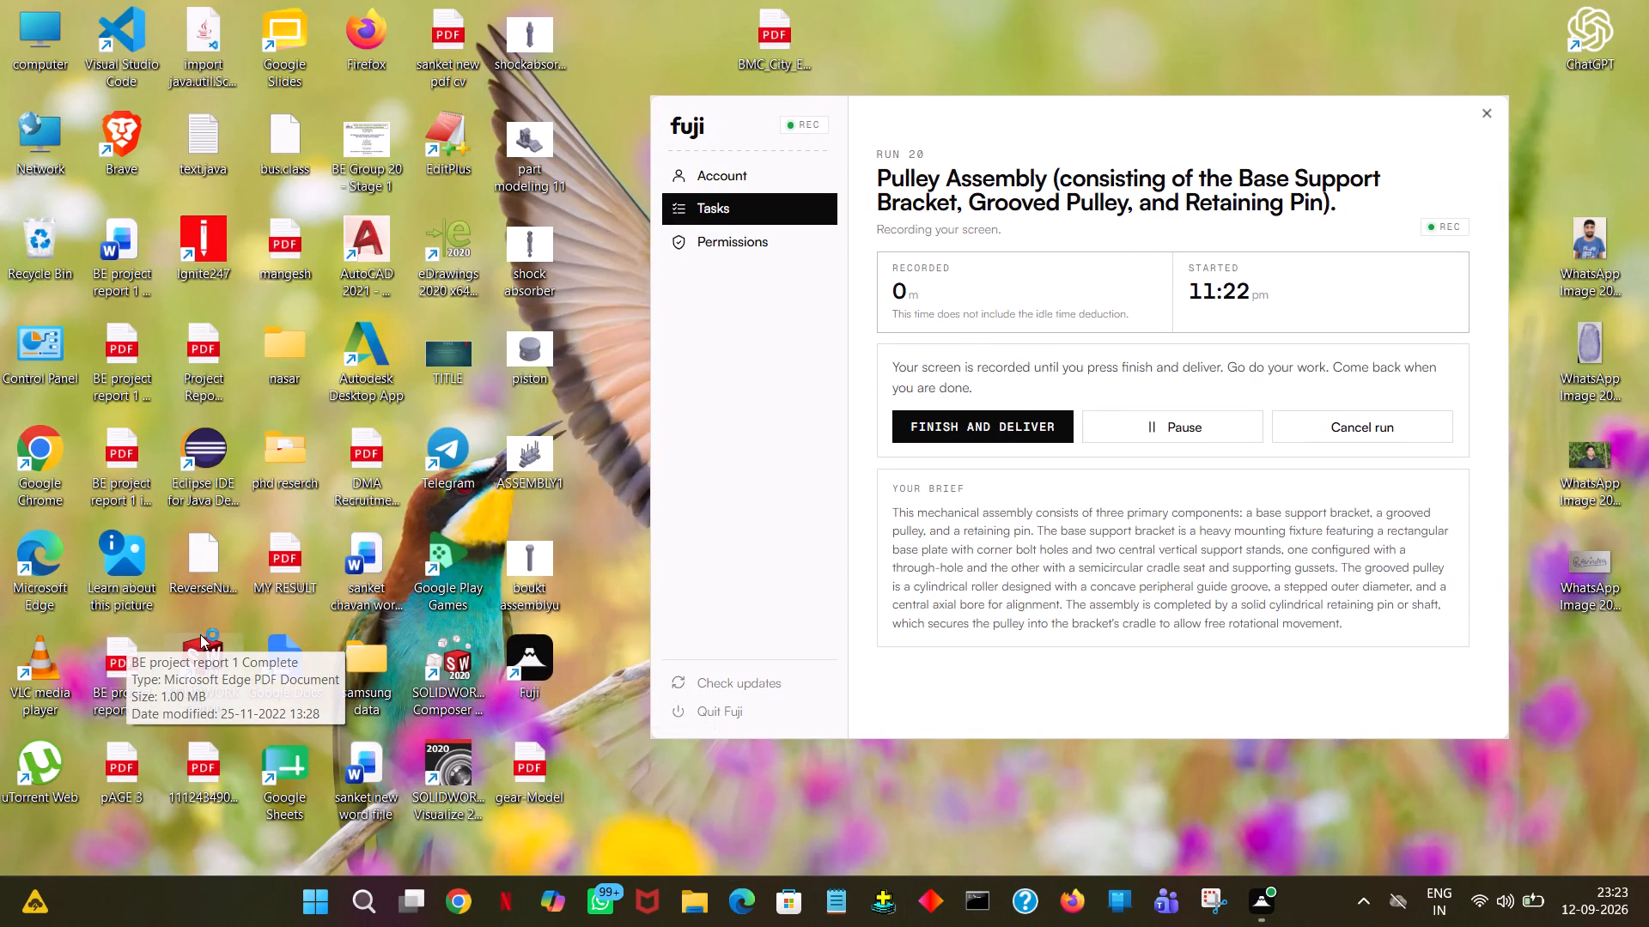
Launch SOLIDWORKS 2020 and create a new part document.
double_click(196, 656)
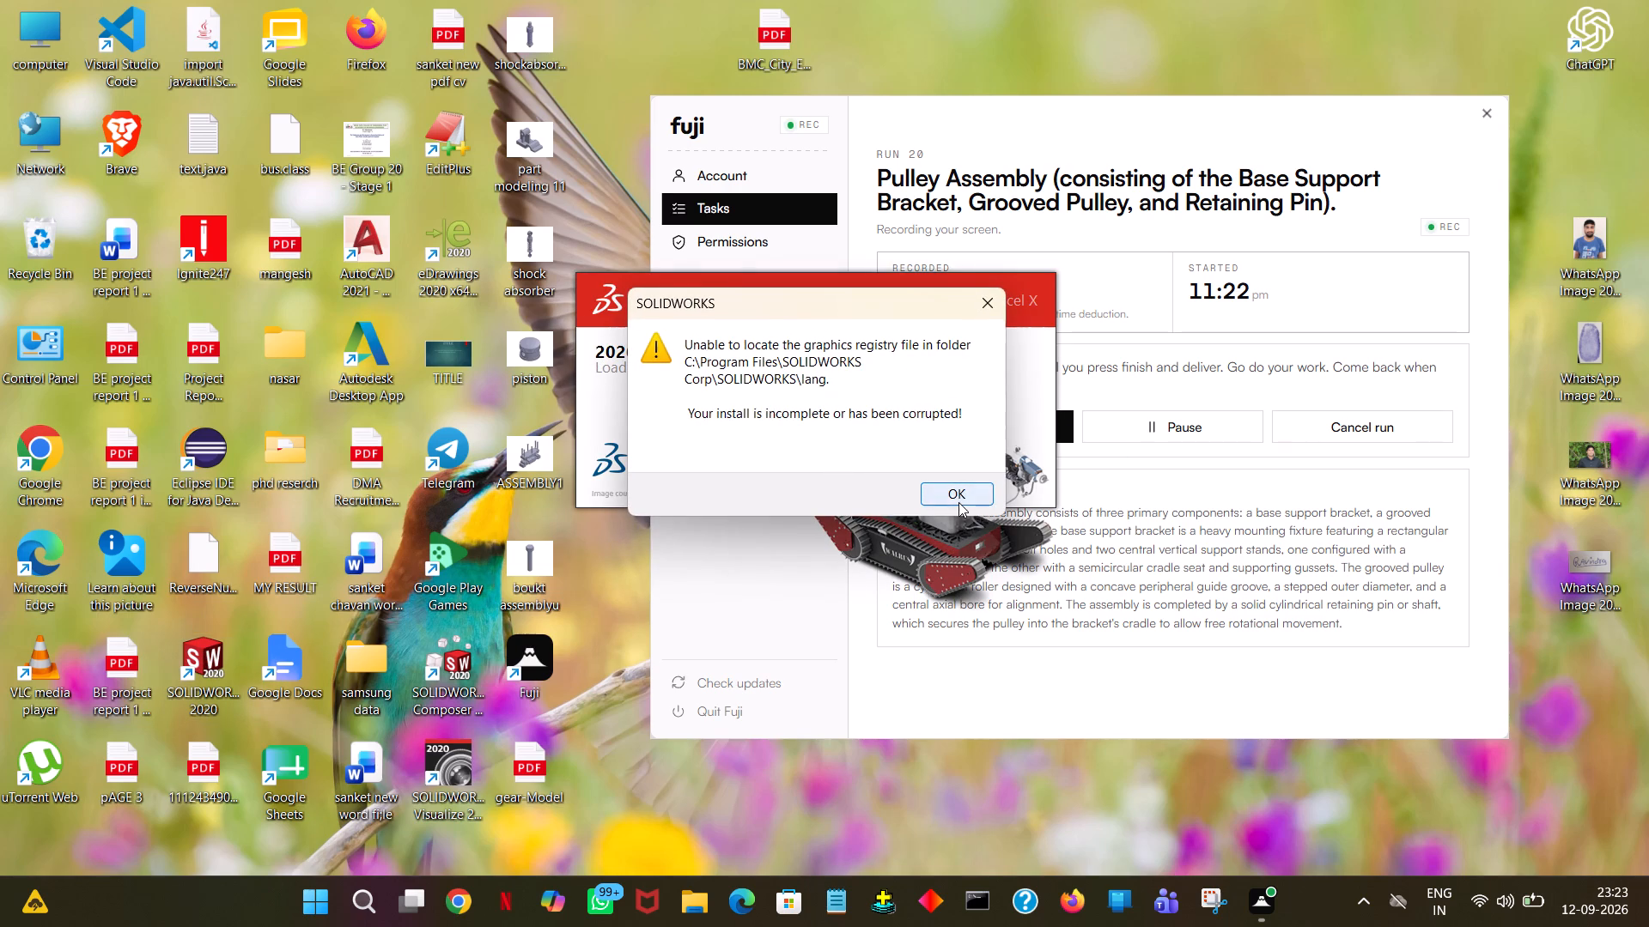
click(959, 506)
click(960, 501)
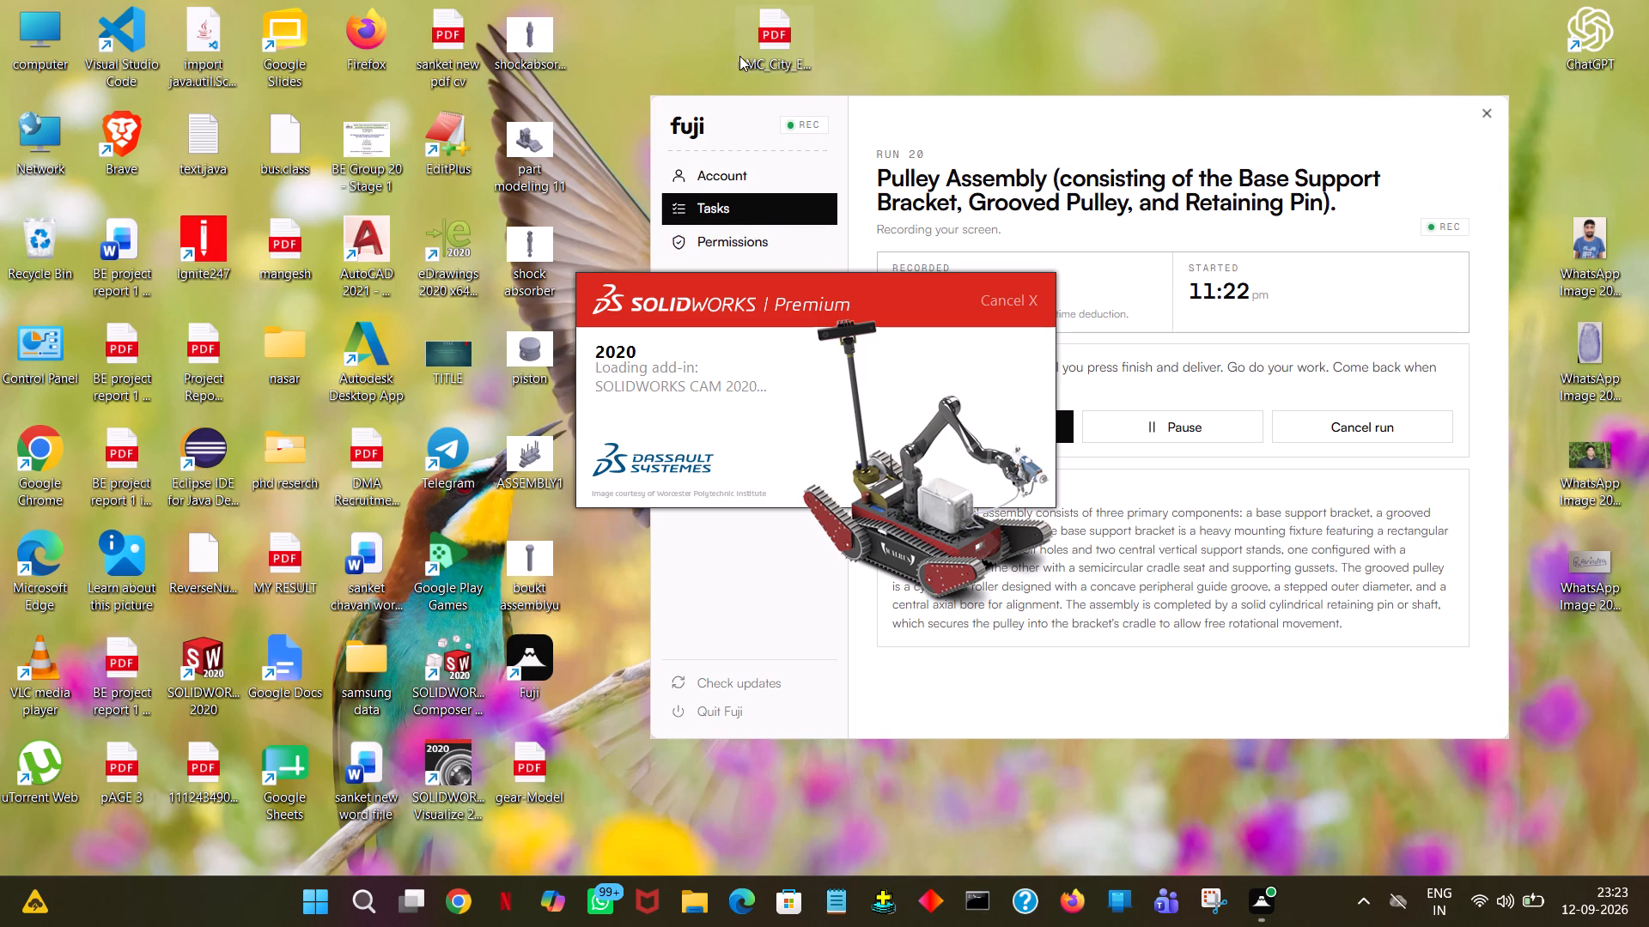
click(974, 45)
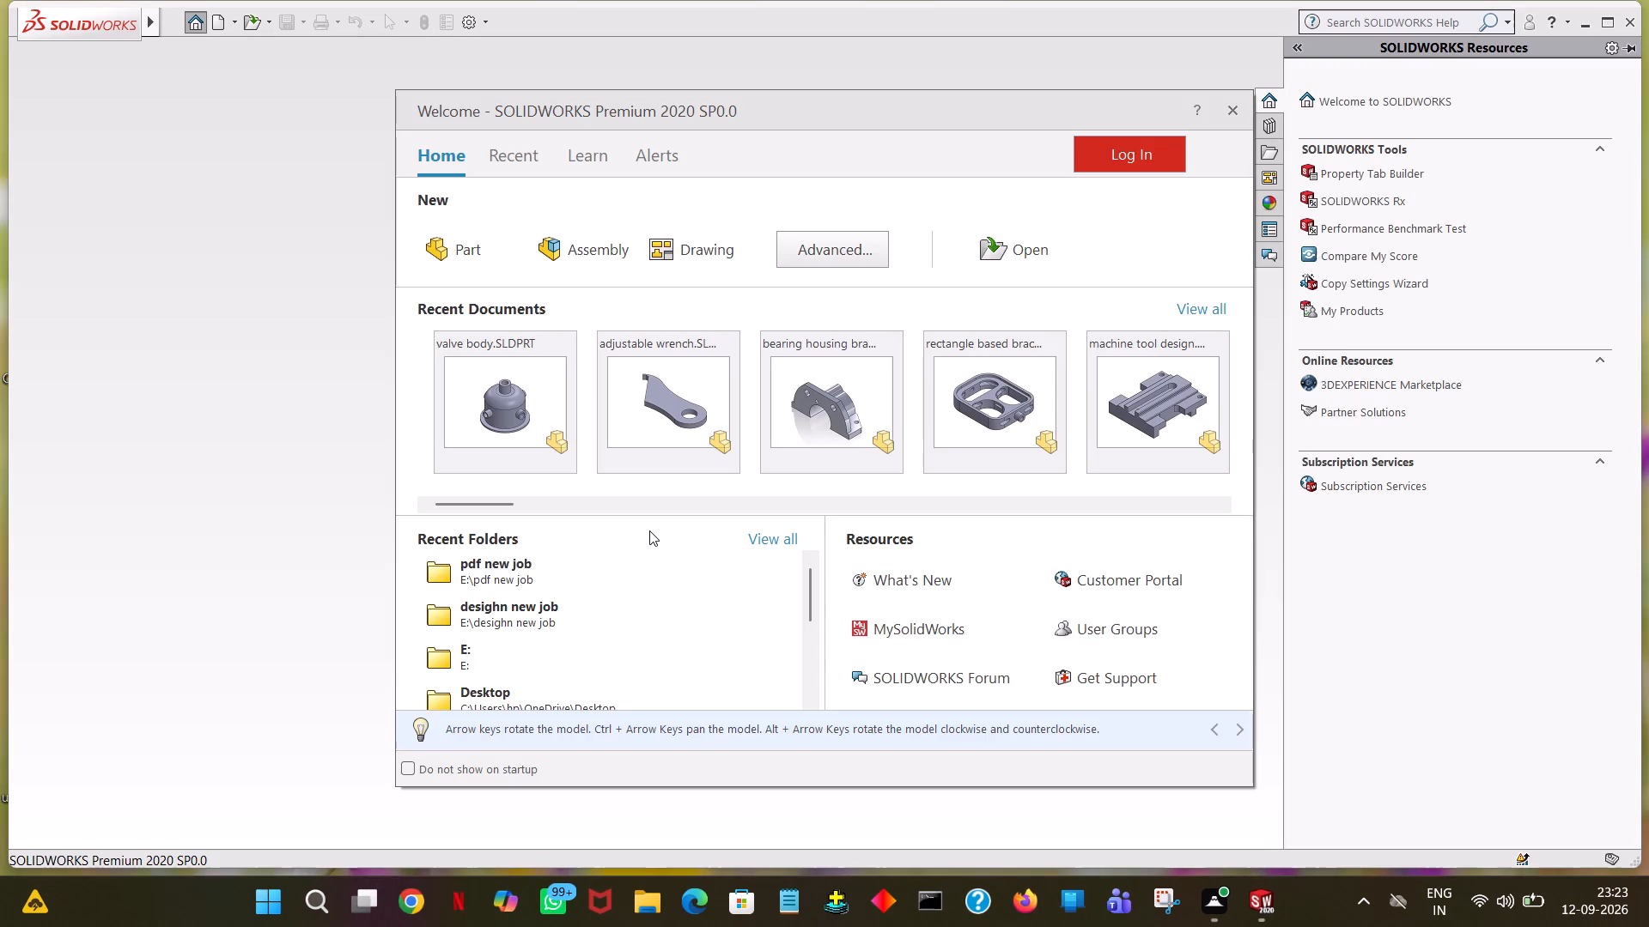
double_click(481, 250)
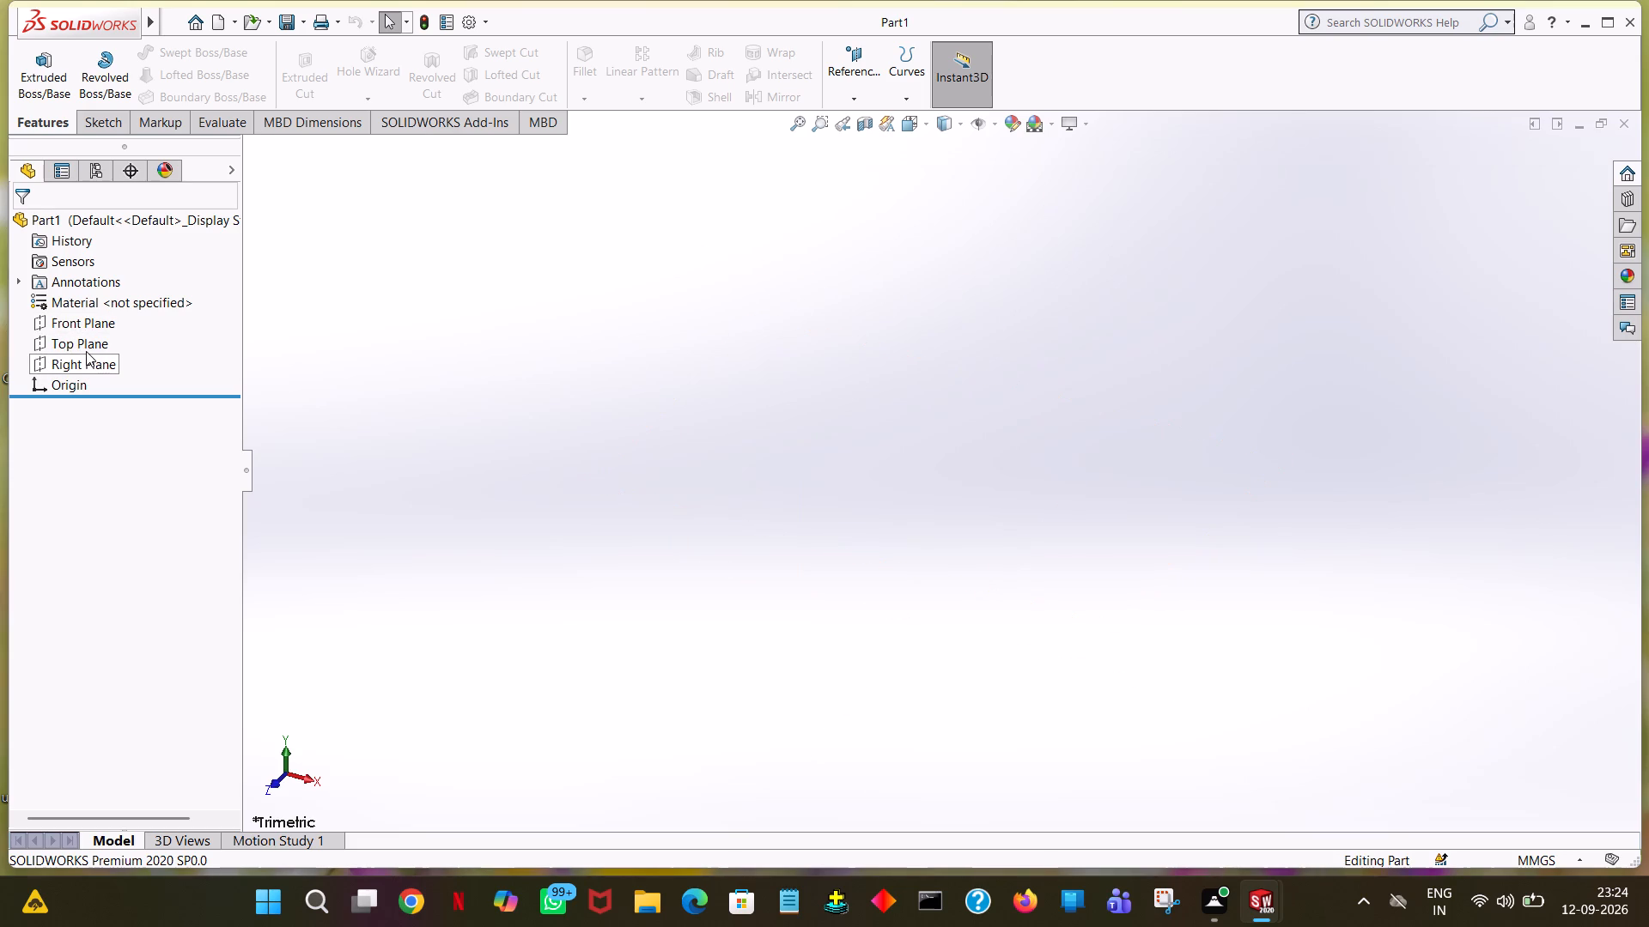
Start a sketch on the Top Plane and draw a 75 mm horizontal line from the origin toward +X.
click(86, 351)
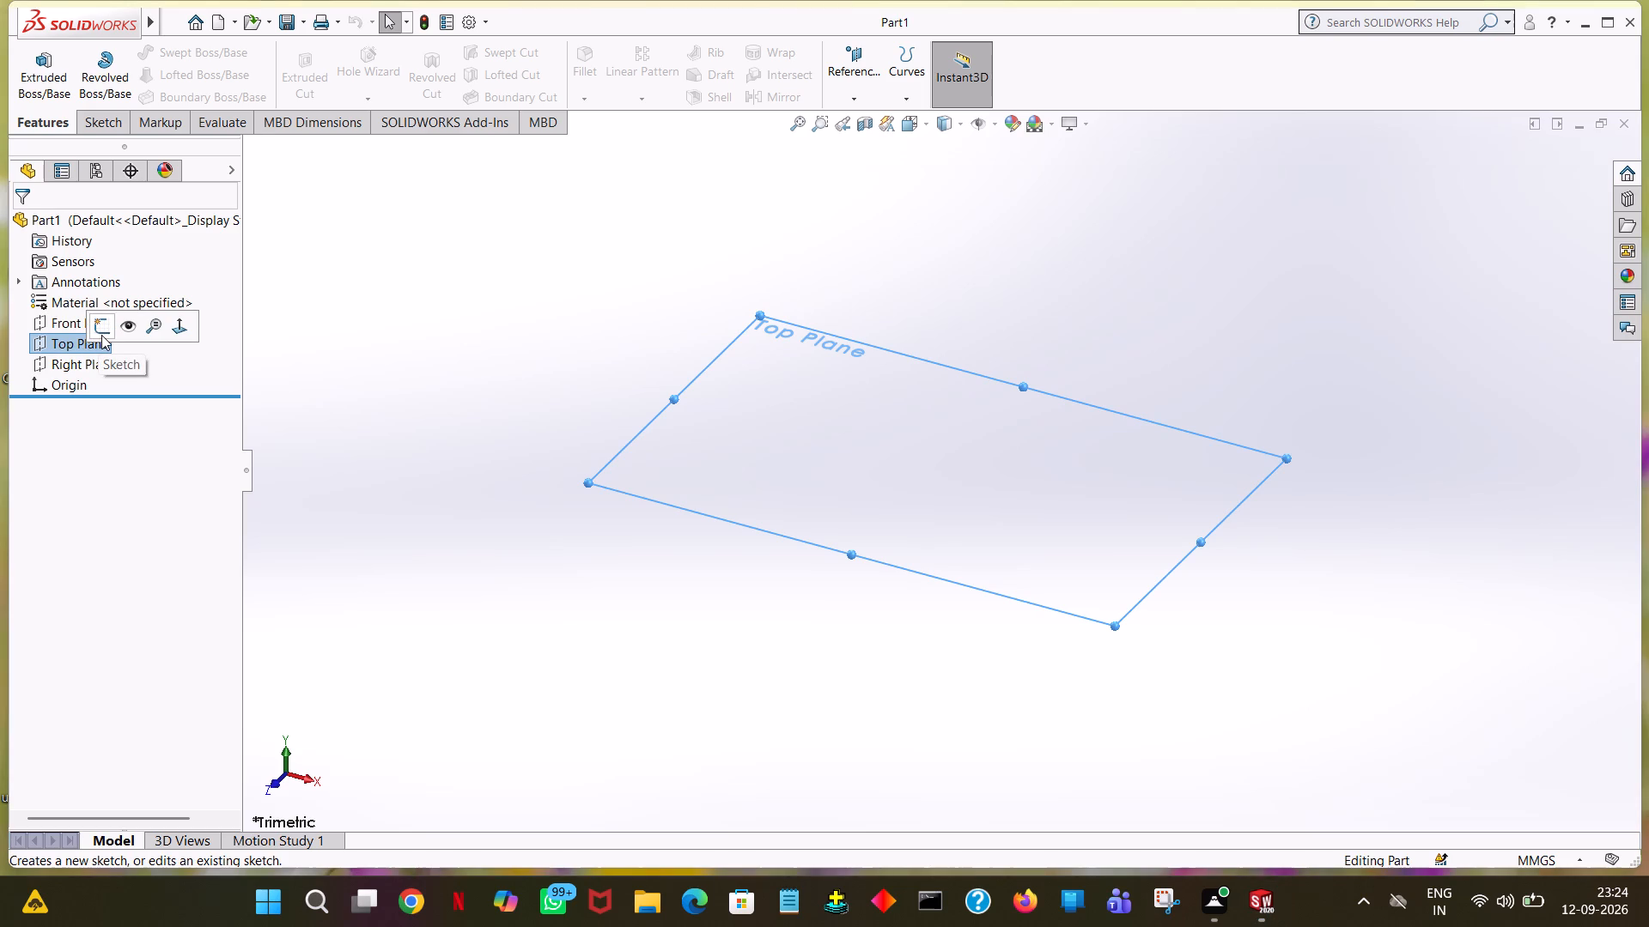
click(101, 335)
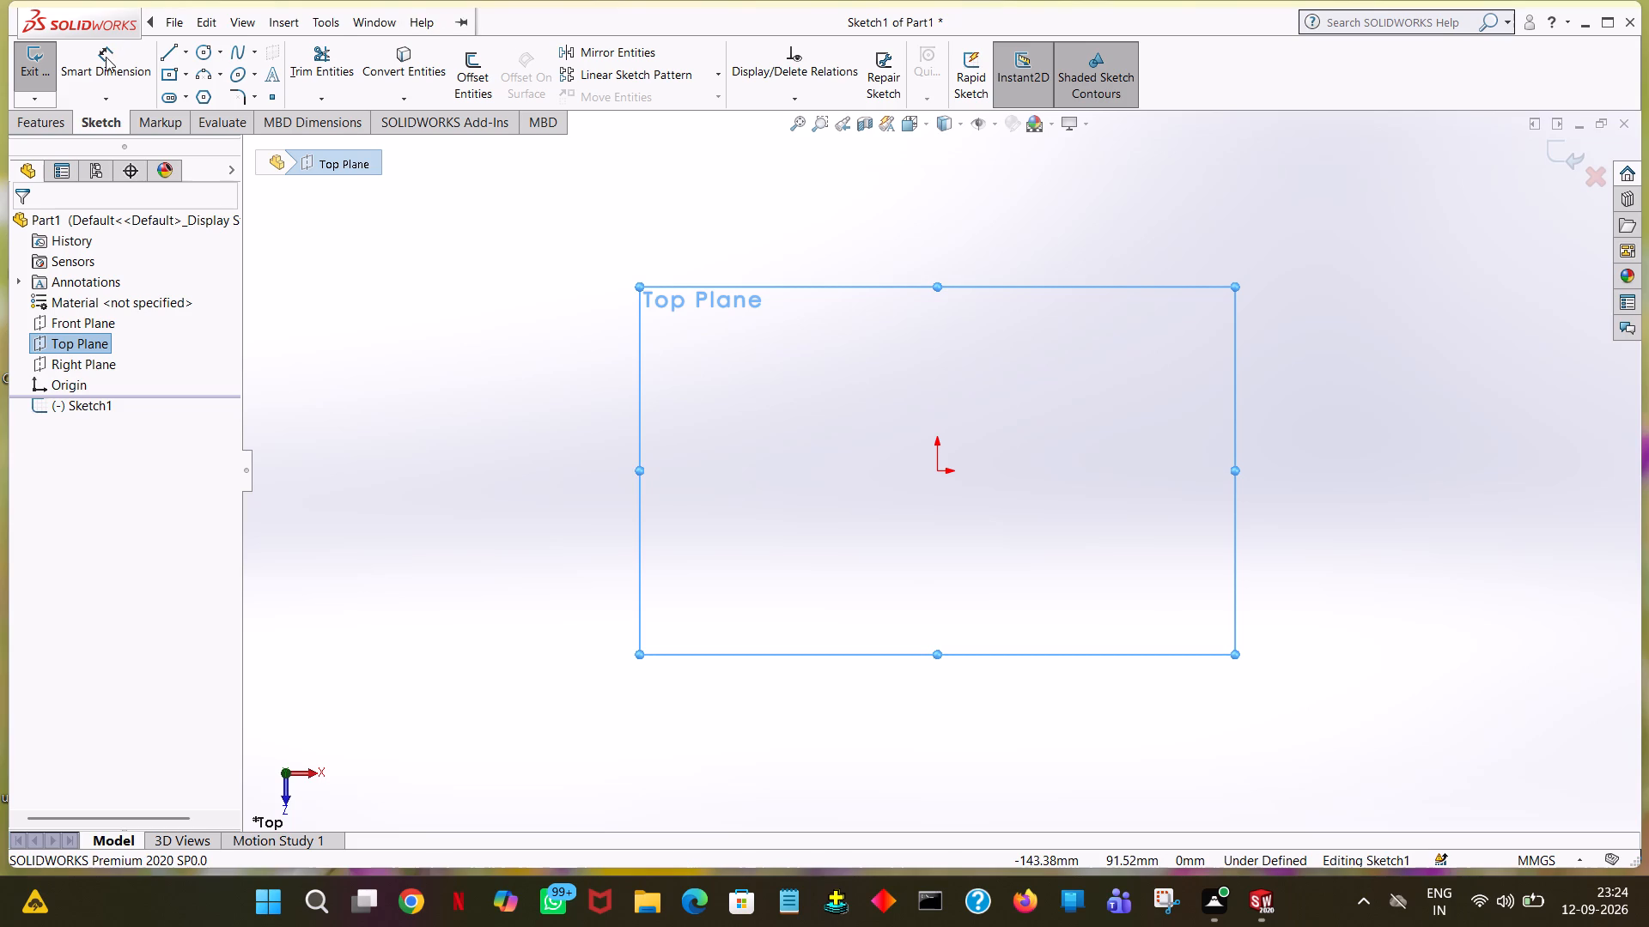
click(172, 51)
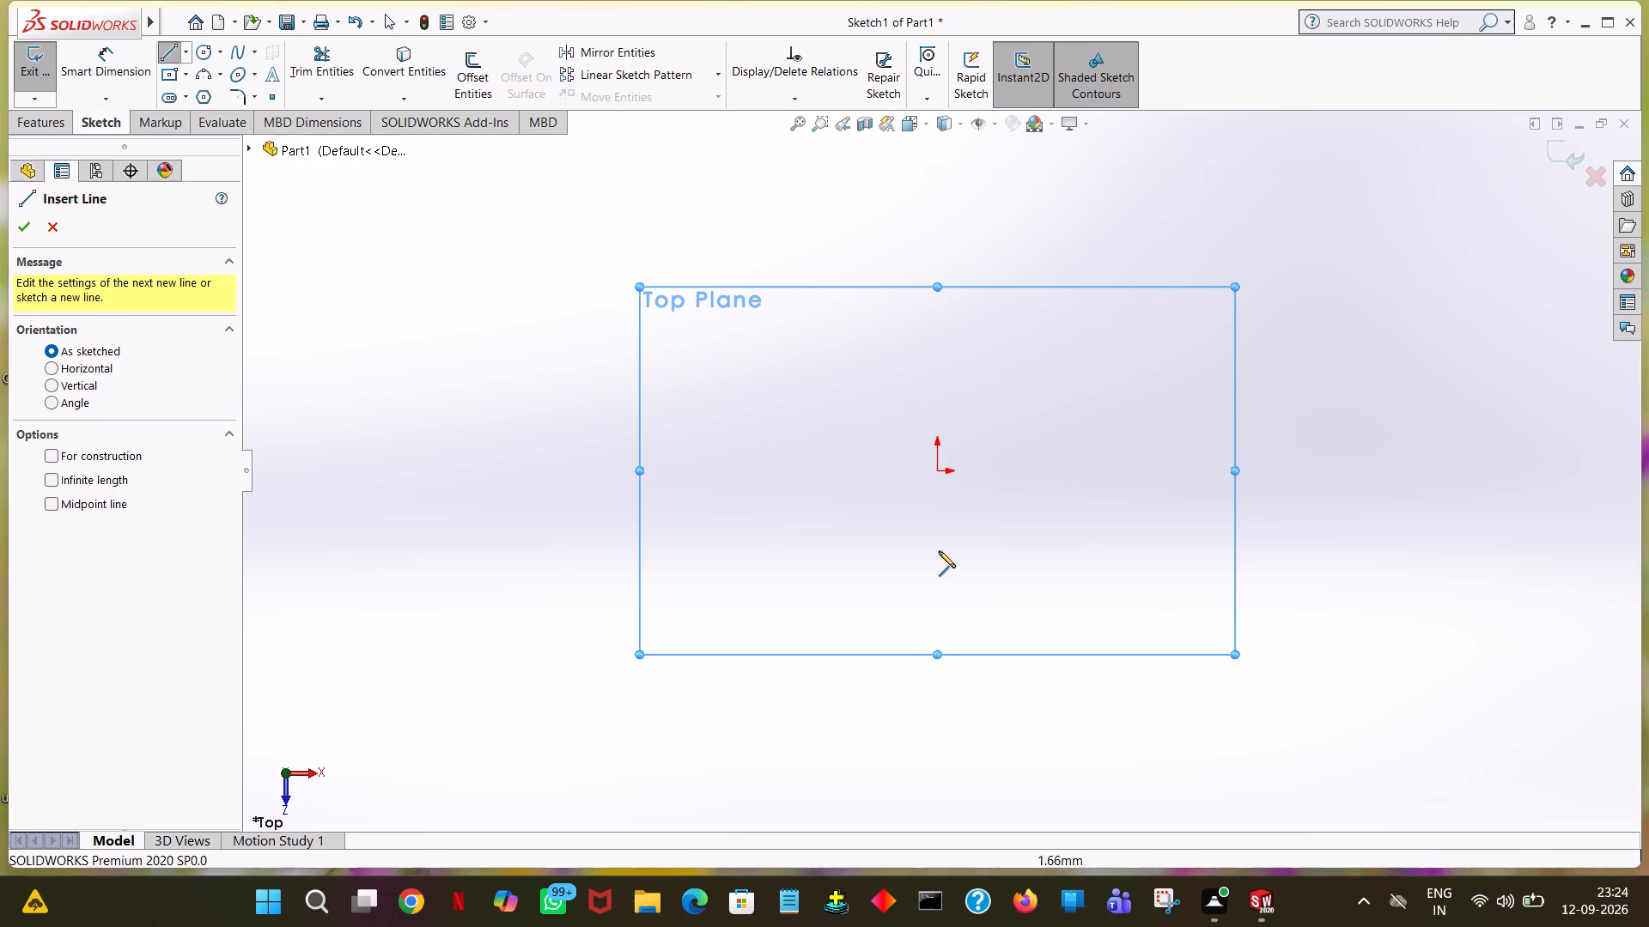
click(939, 470)
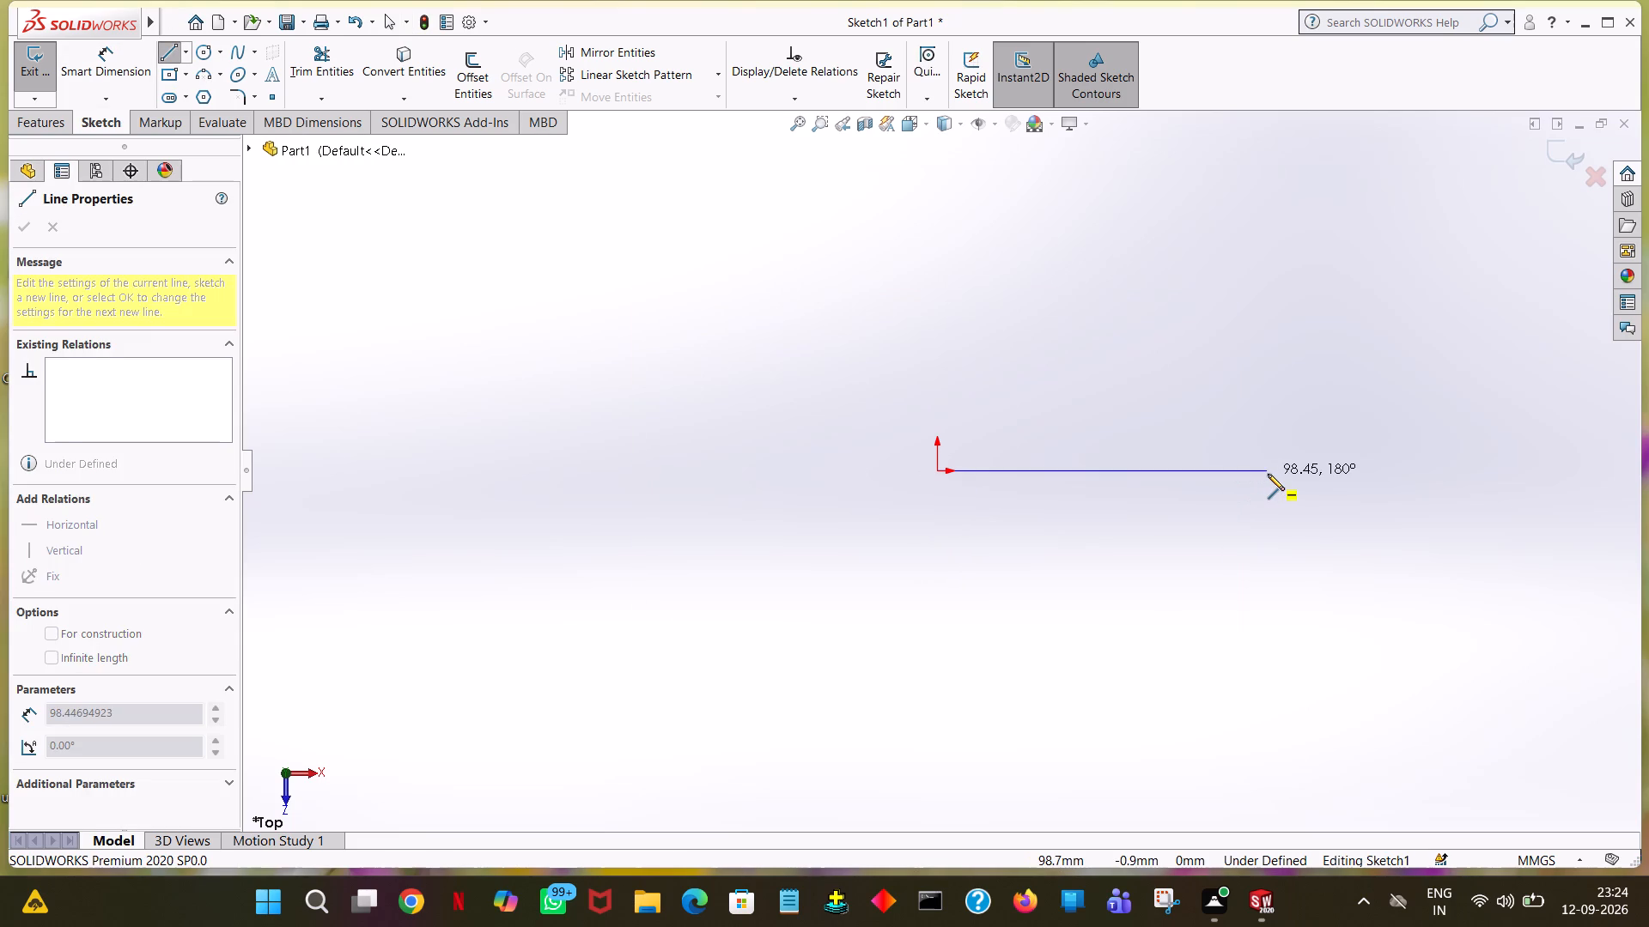
click(1268, 474)
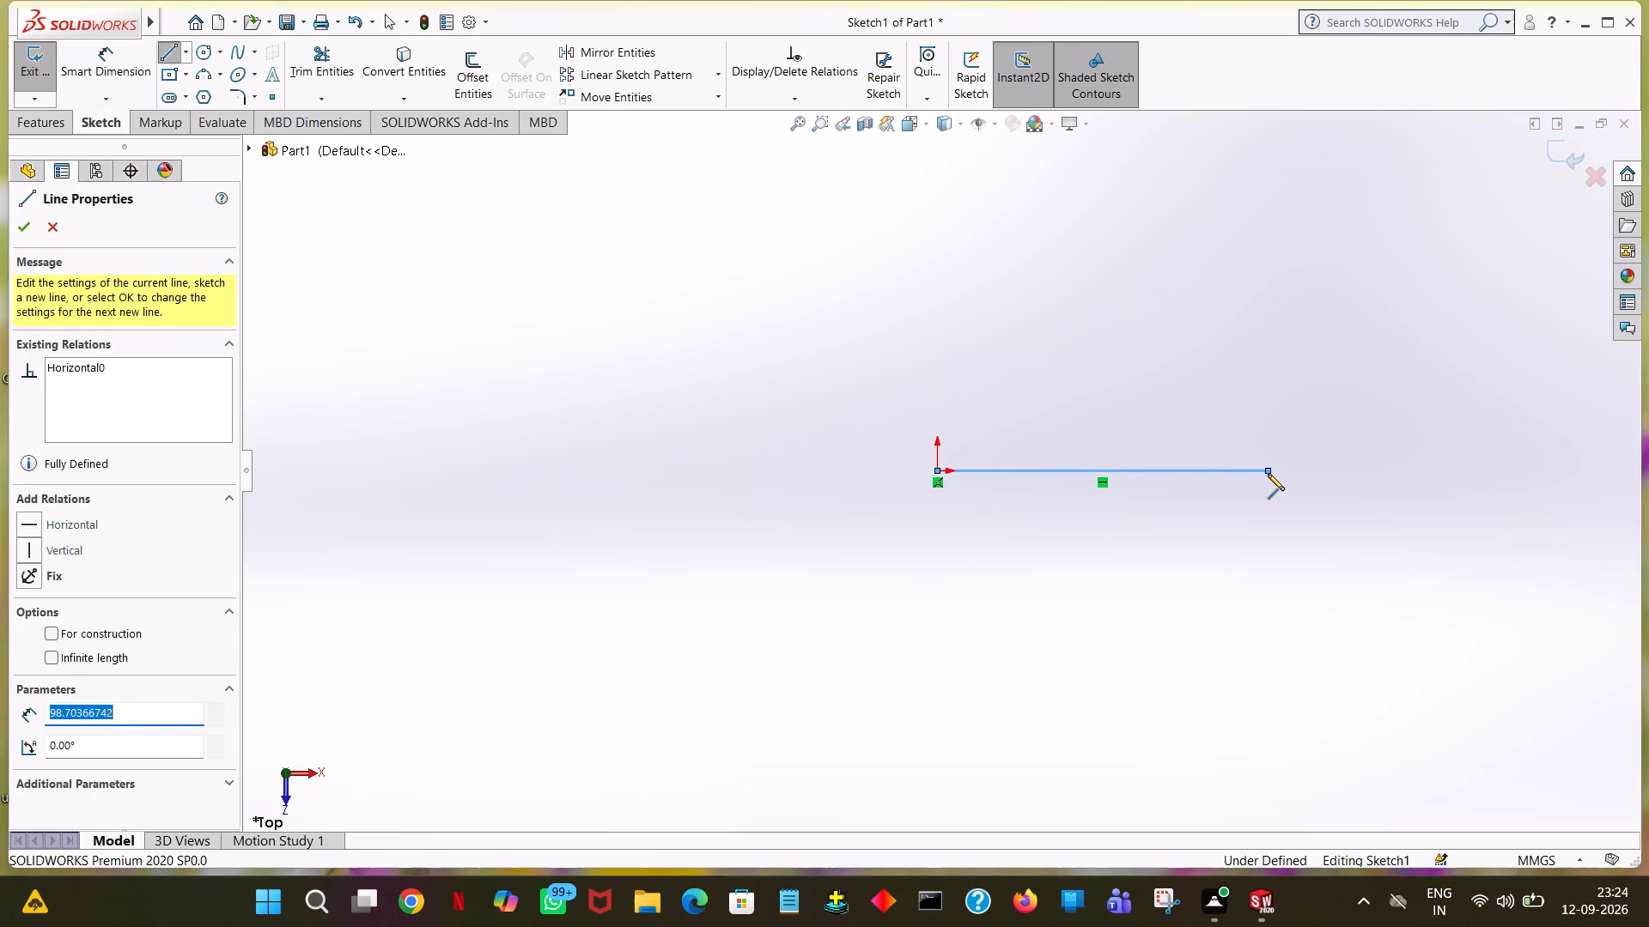
text(75)
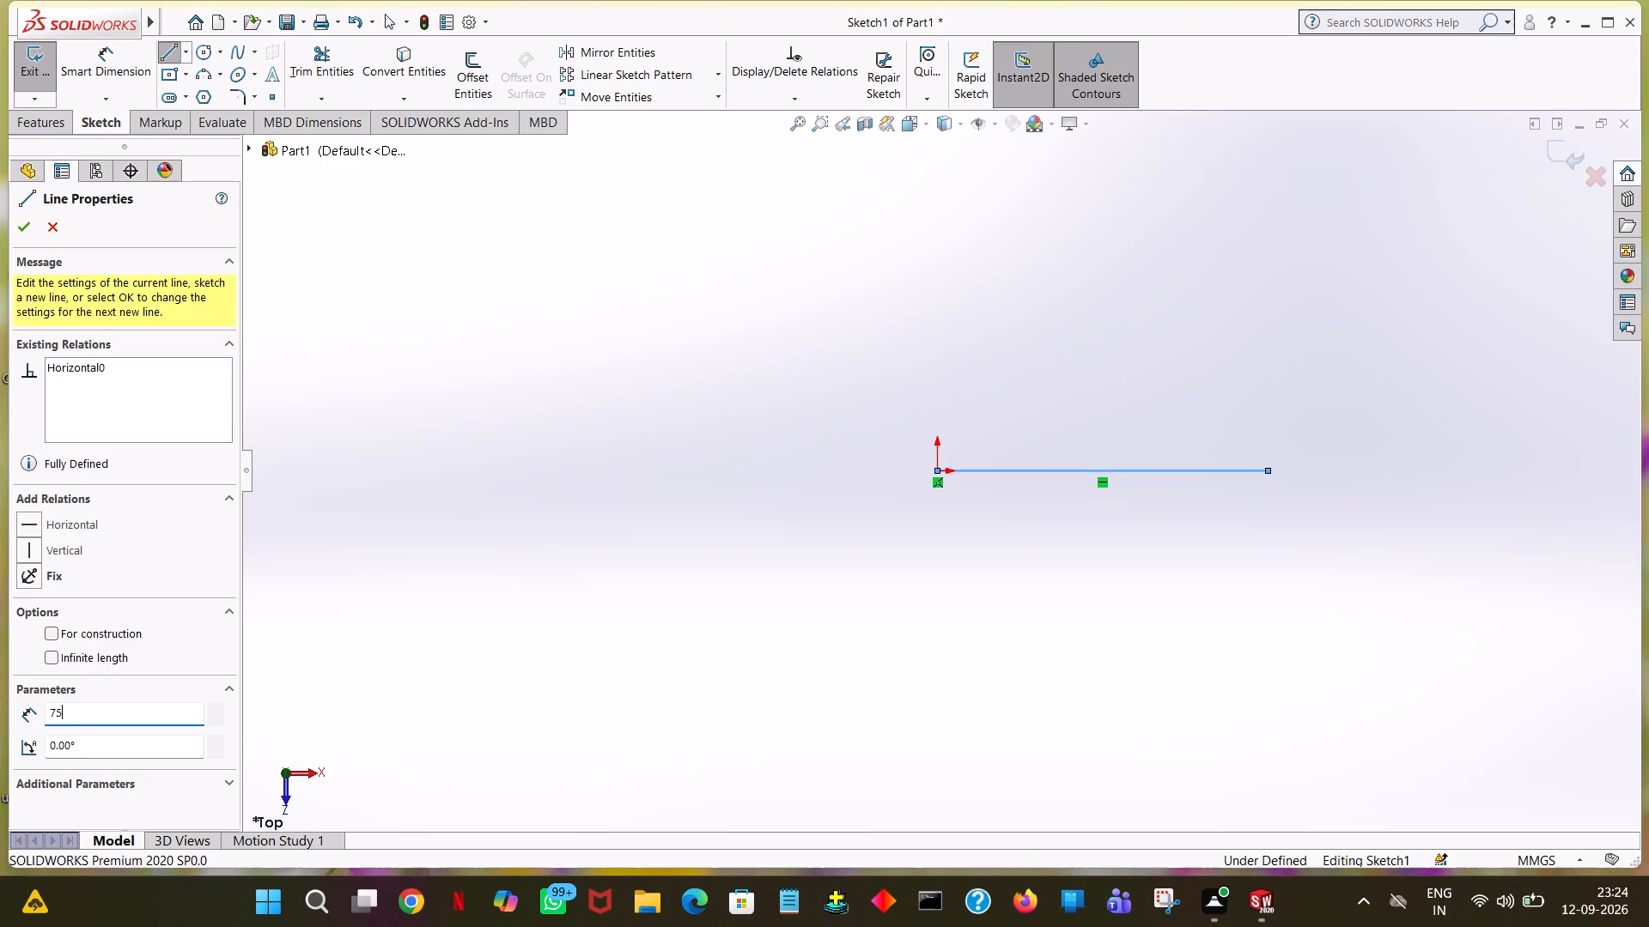
key(Return)
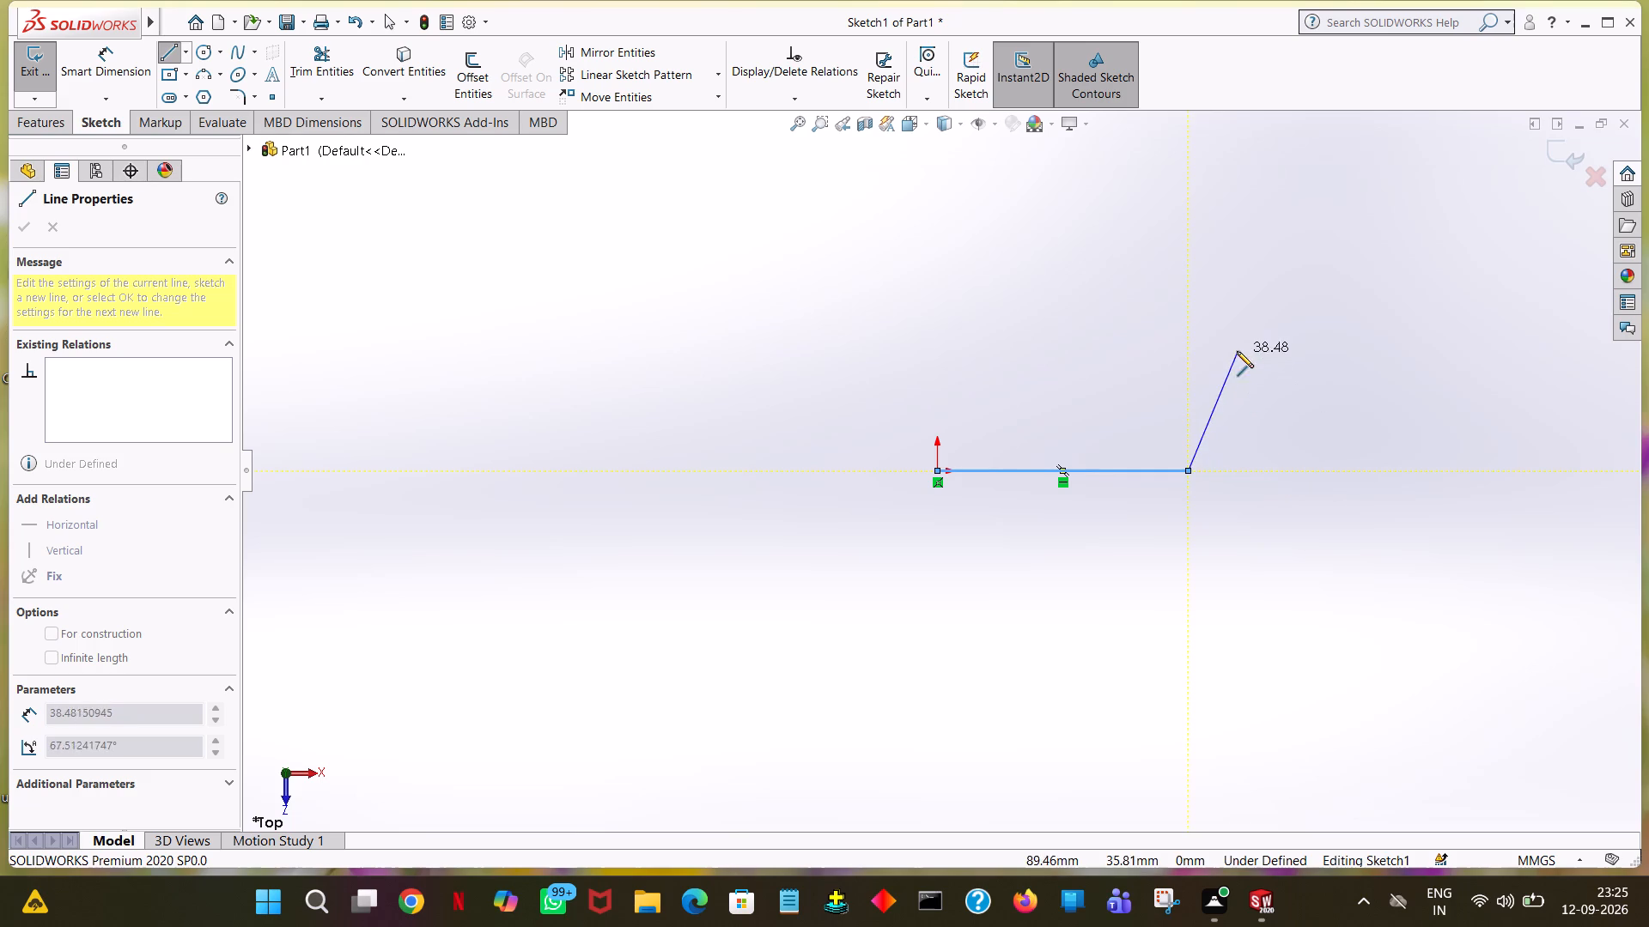
Draw the base outline from the line's end: 46/2 mm up, 150 mm across, 46 mm down, 150 mm back, closing at the line's end.
click(1190, 340)
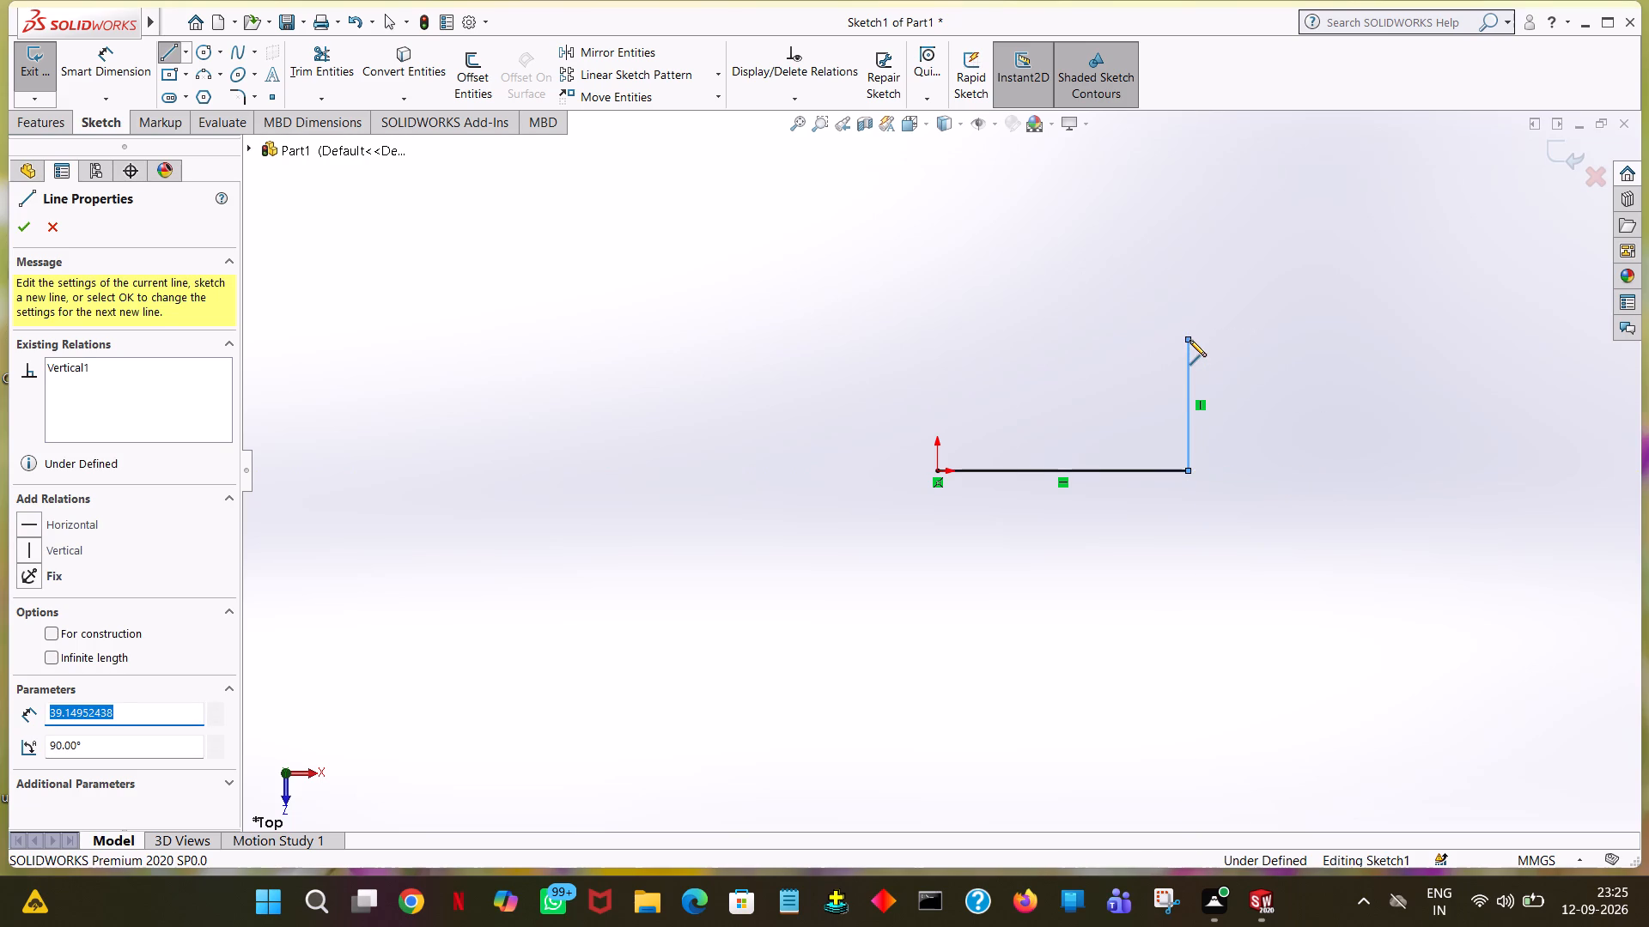
text(46/)
key(2)
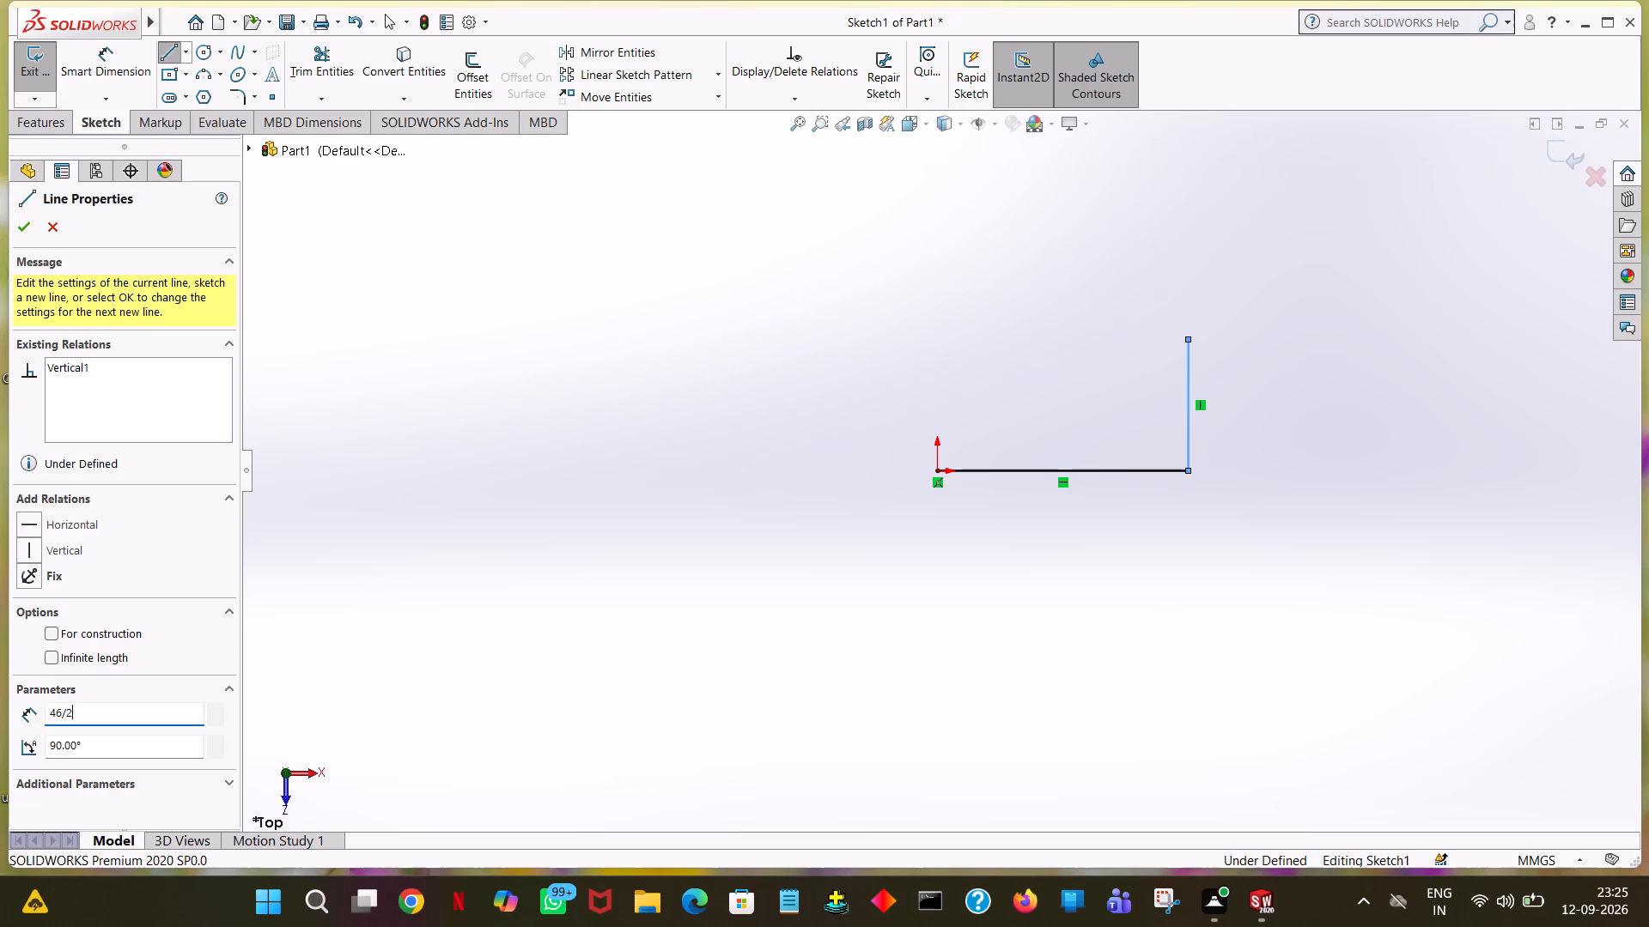
key(Return)
click(684, 397)
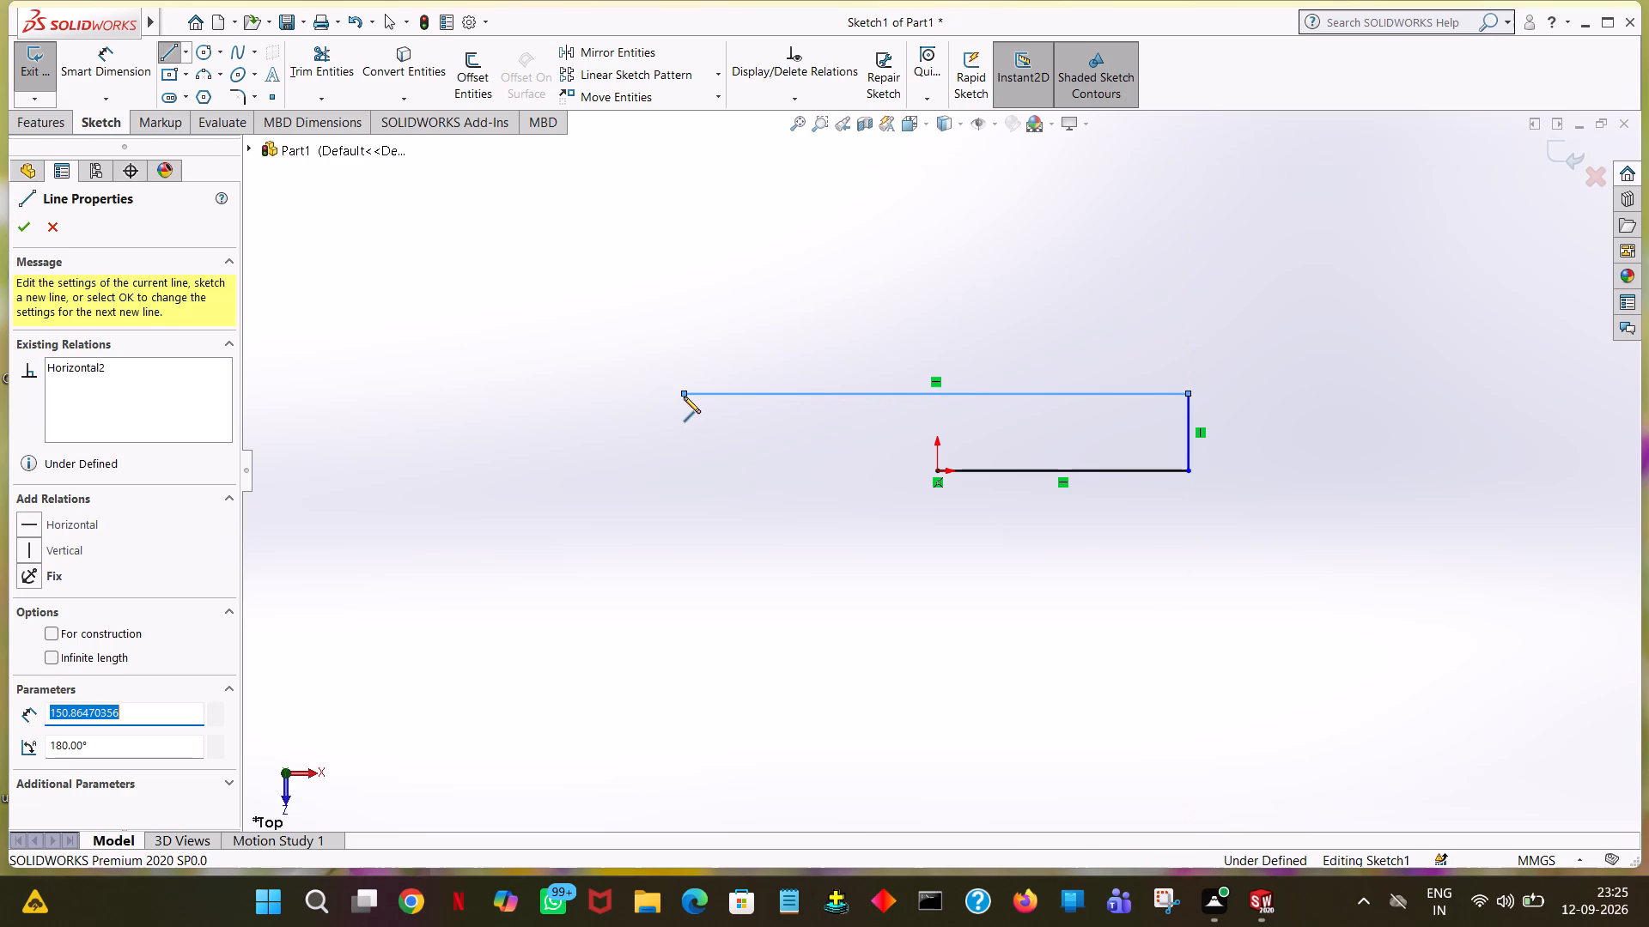
text(150)
key(Return)
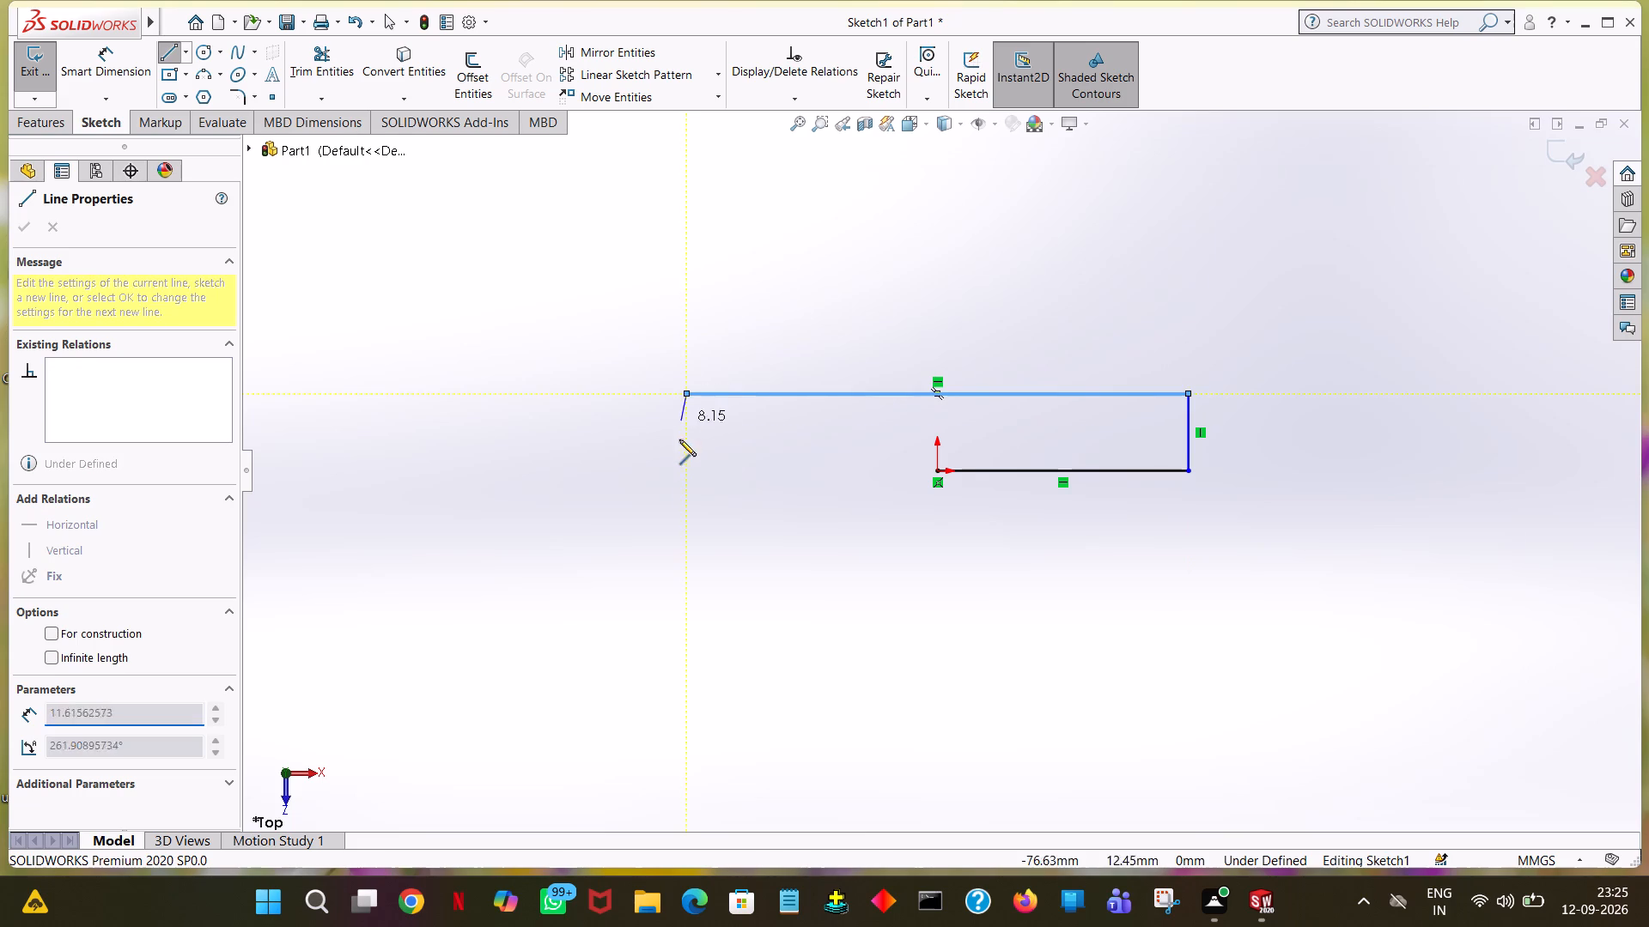
click(685, 547)
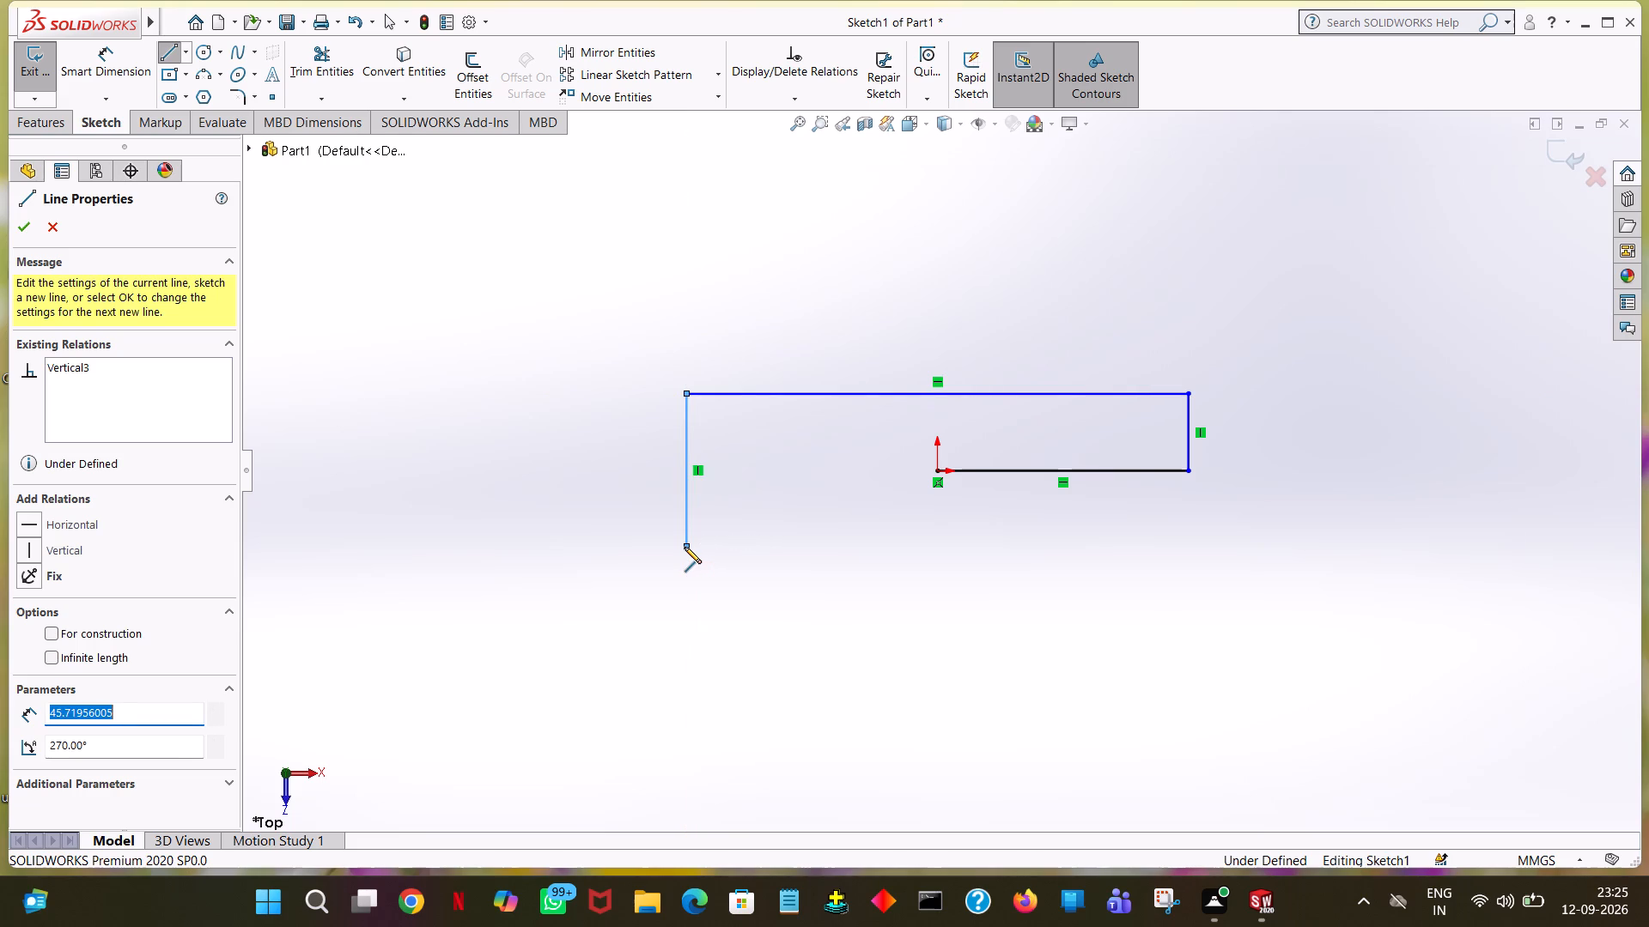
text(46)
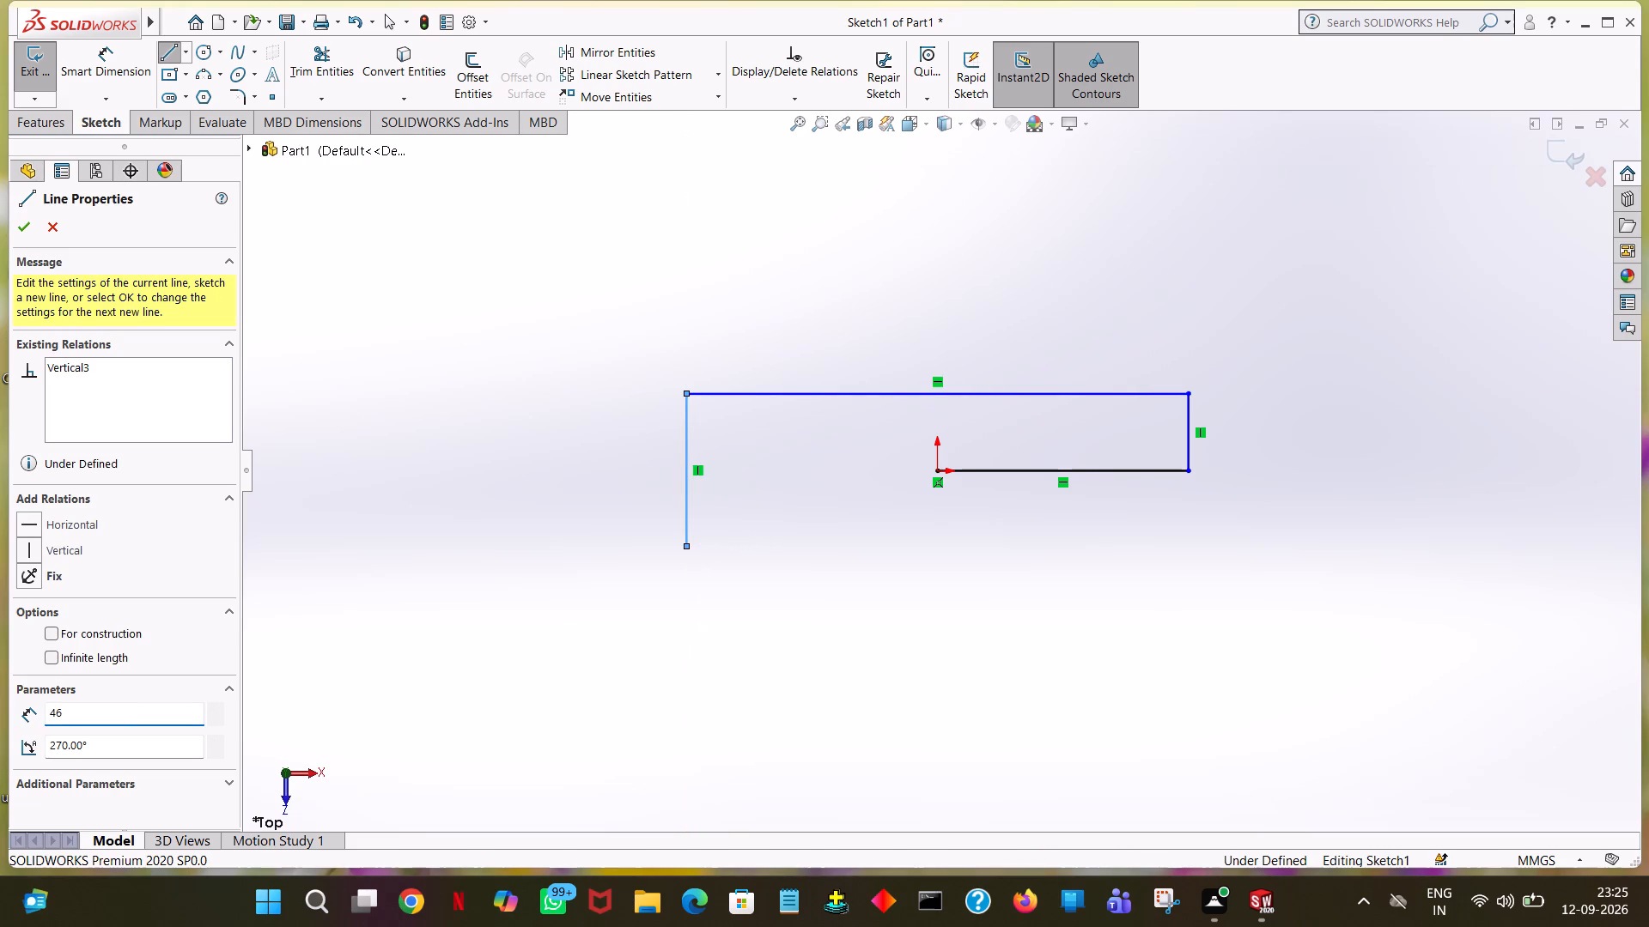
key(Return)
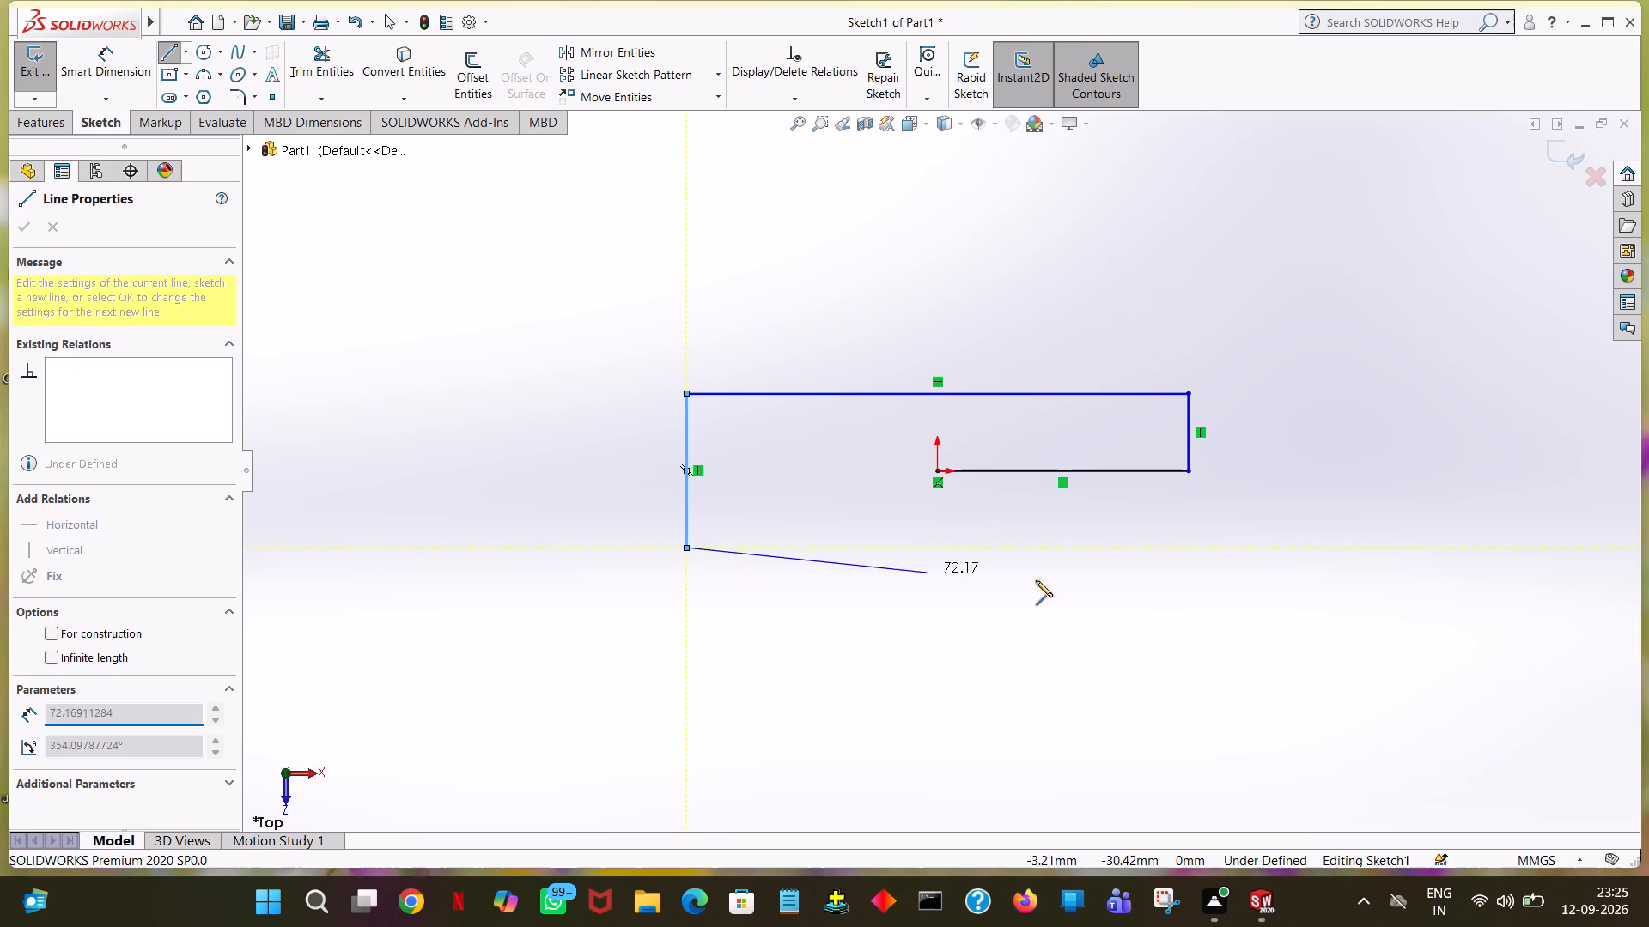
click(1189, 548)
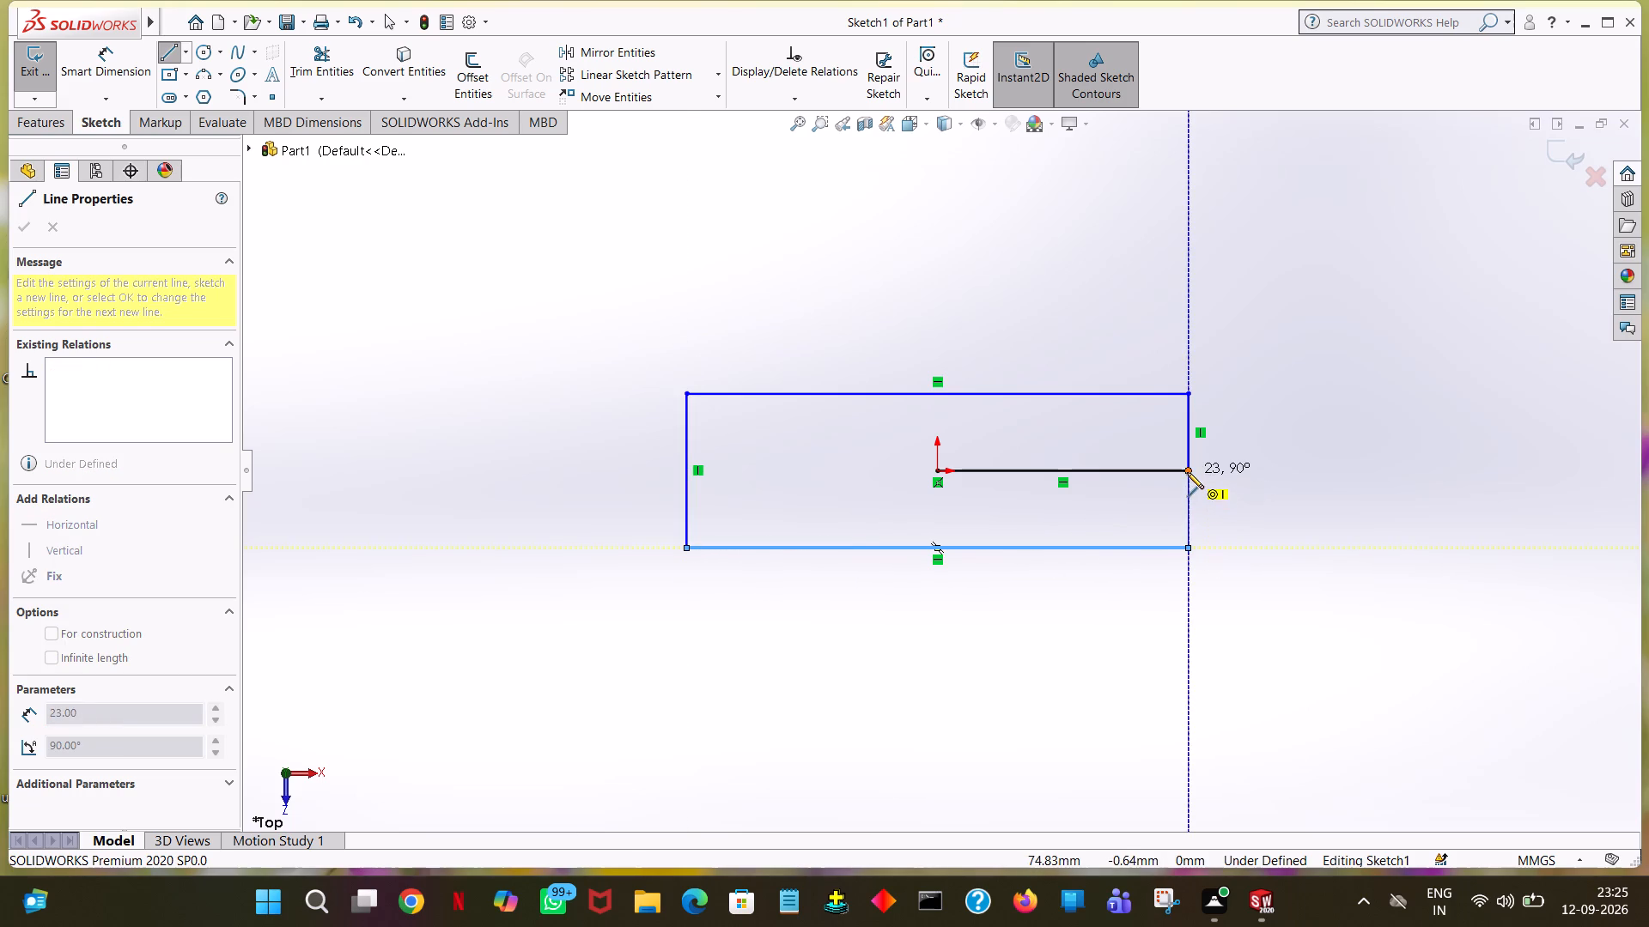
click(1187, 472)
right_click(1187, 472)
click(1283, 487)
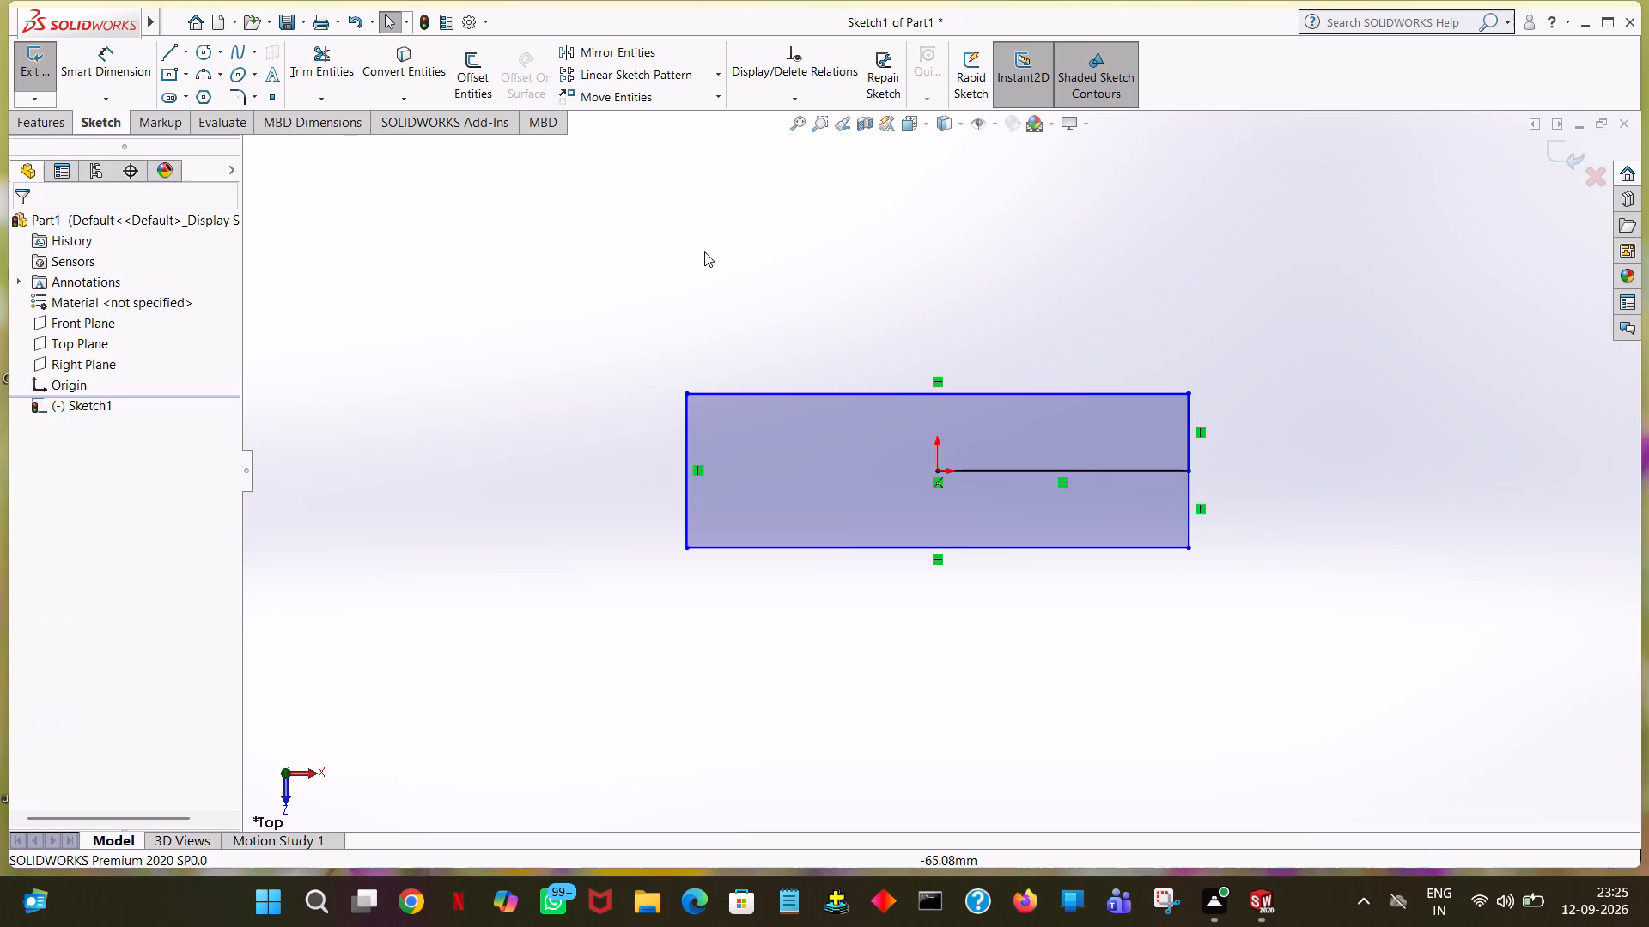
Trim away the horizontal line running from the origin to the rectangle's side.
click(343, 72)
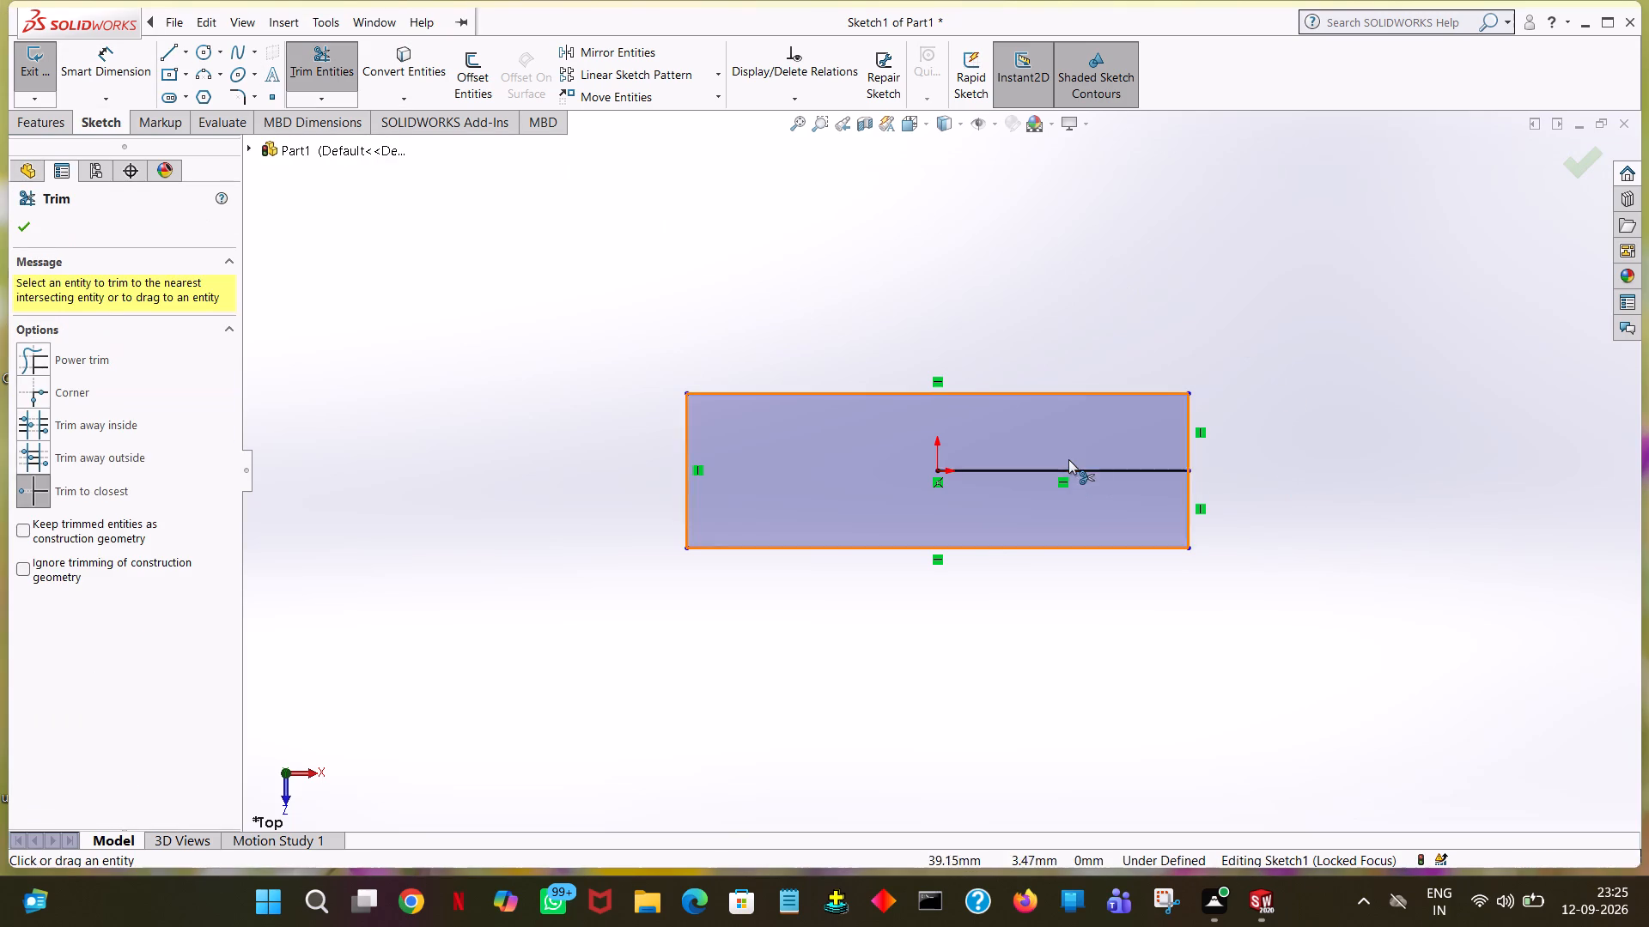
click(1068, 470)
click(21, 225)
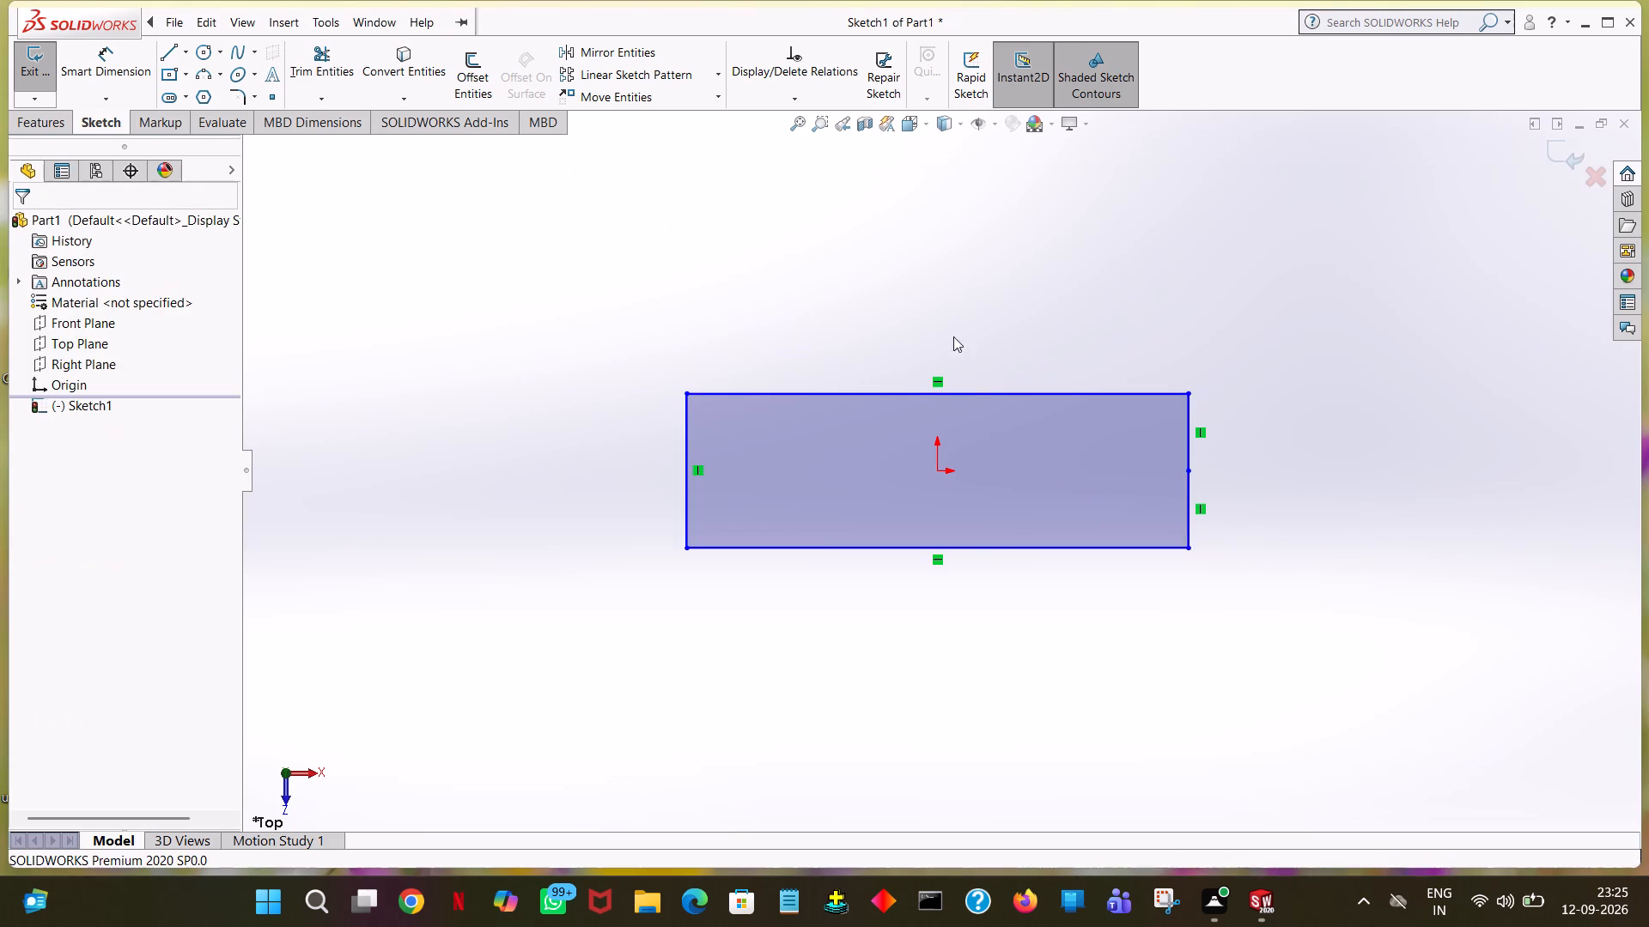
click(976, 341)
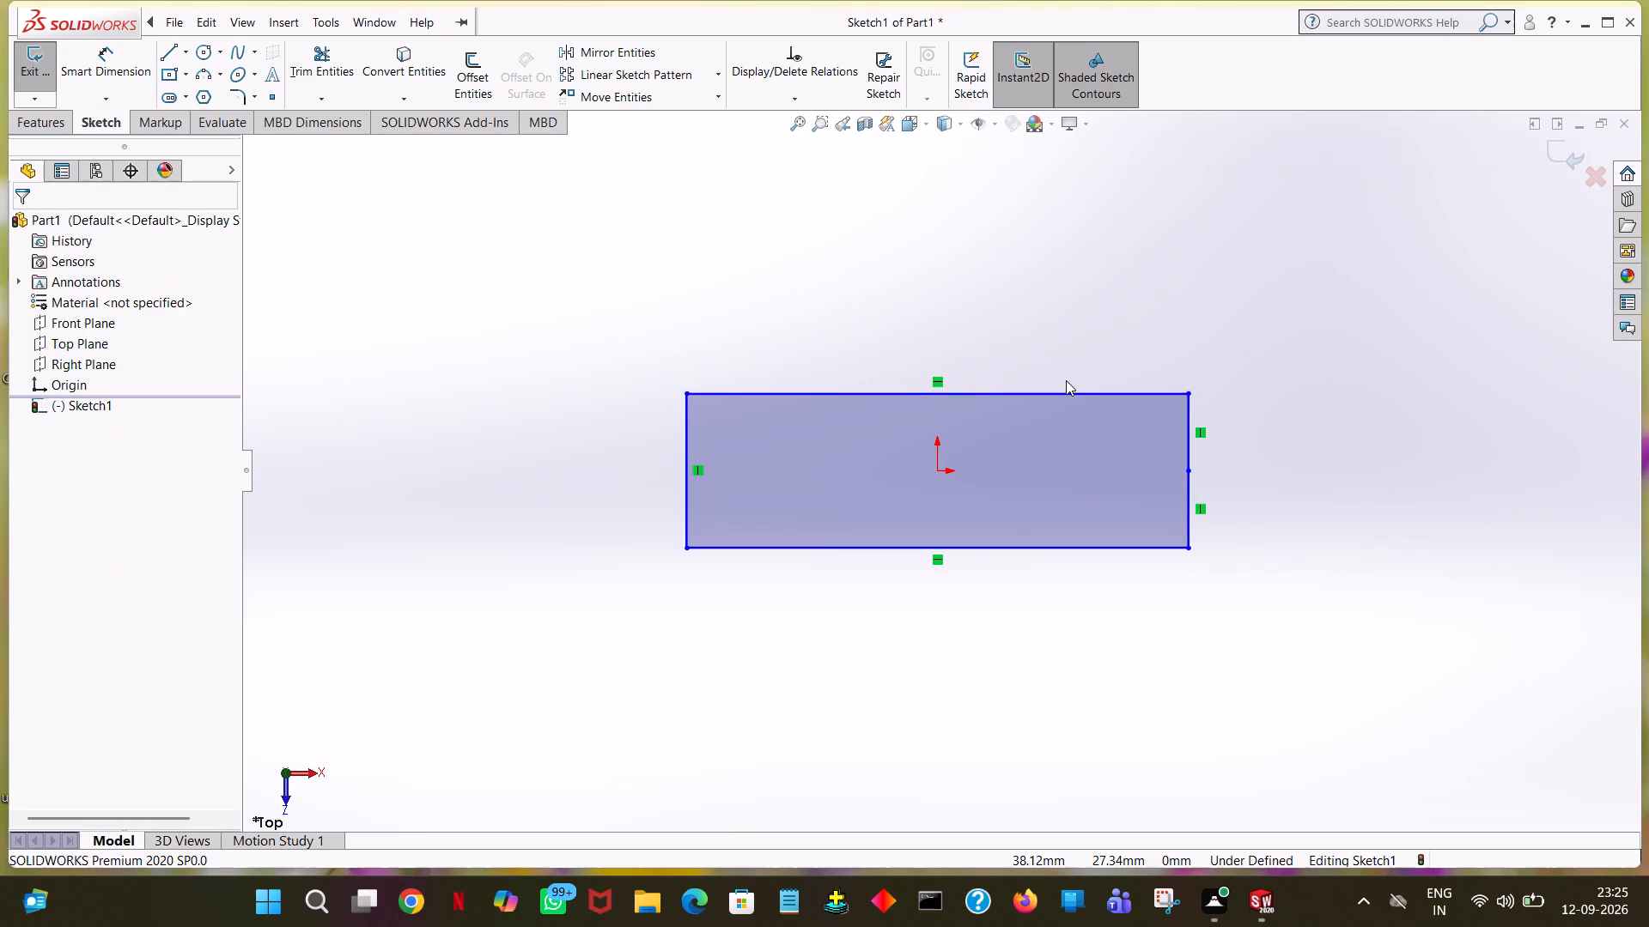
Extrude the base rectangle as a blind boss 14 mm deep.
click(36, 123)
click(59, 75)
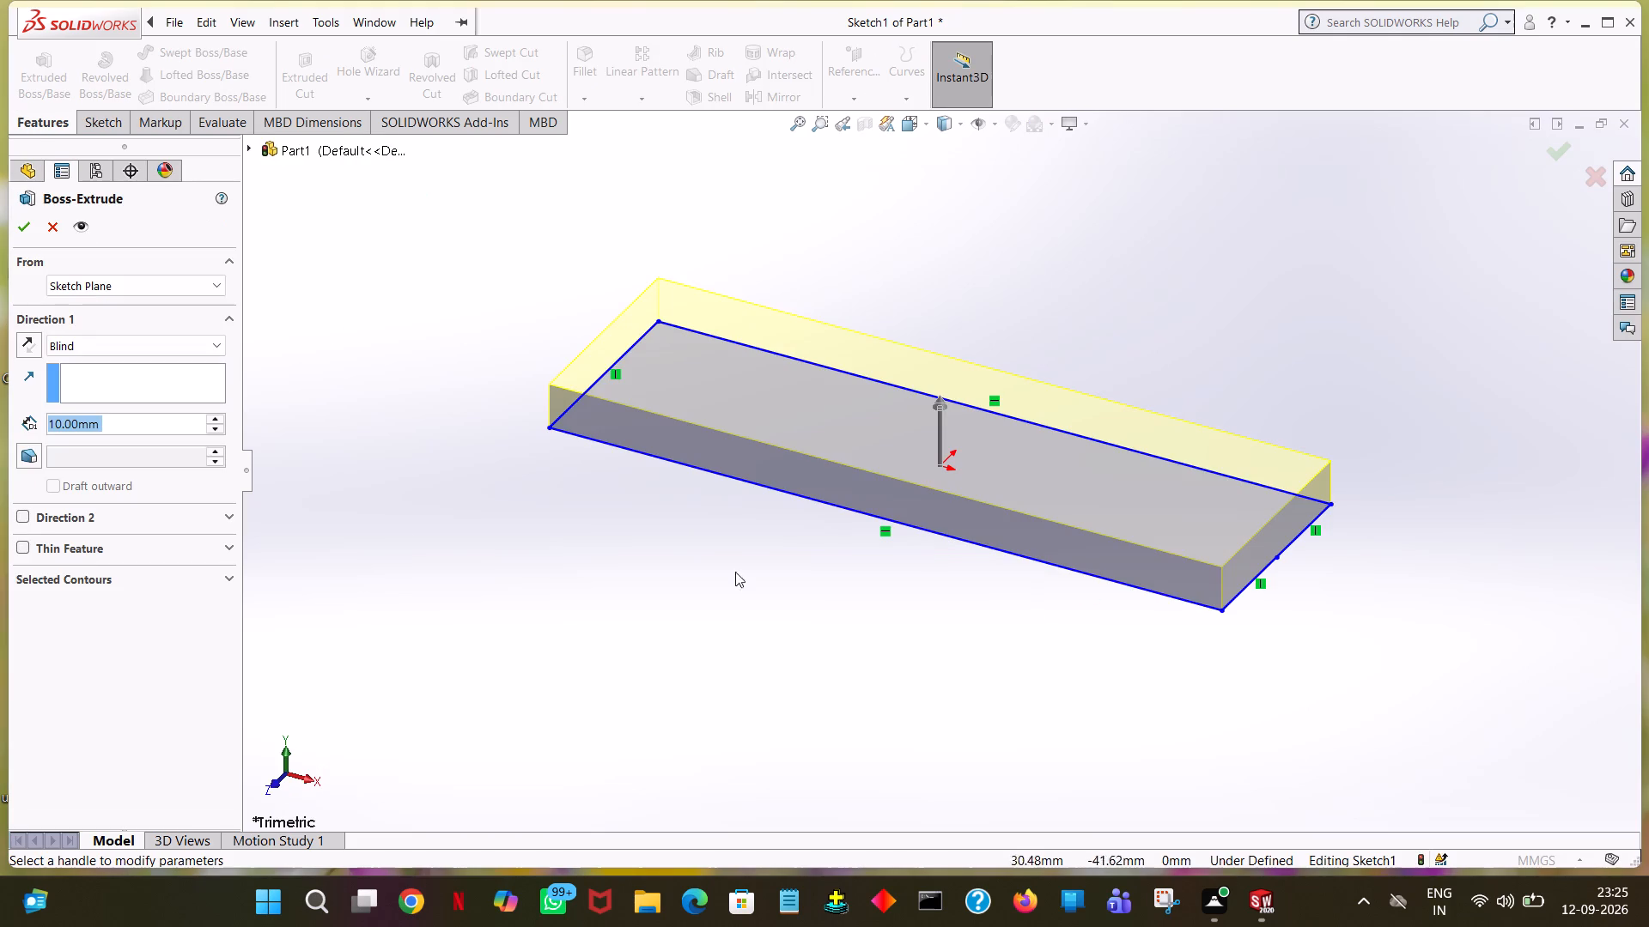
text(14)
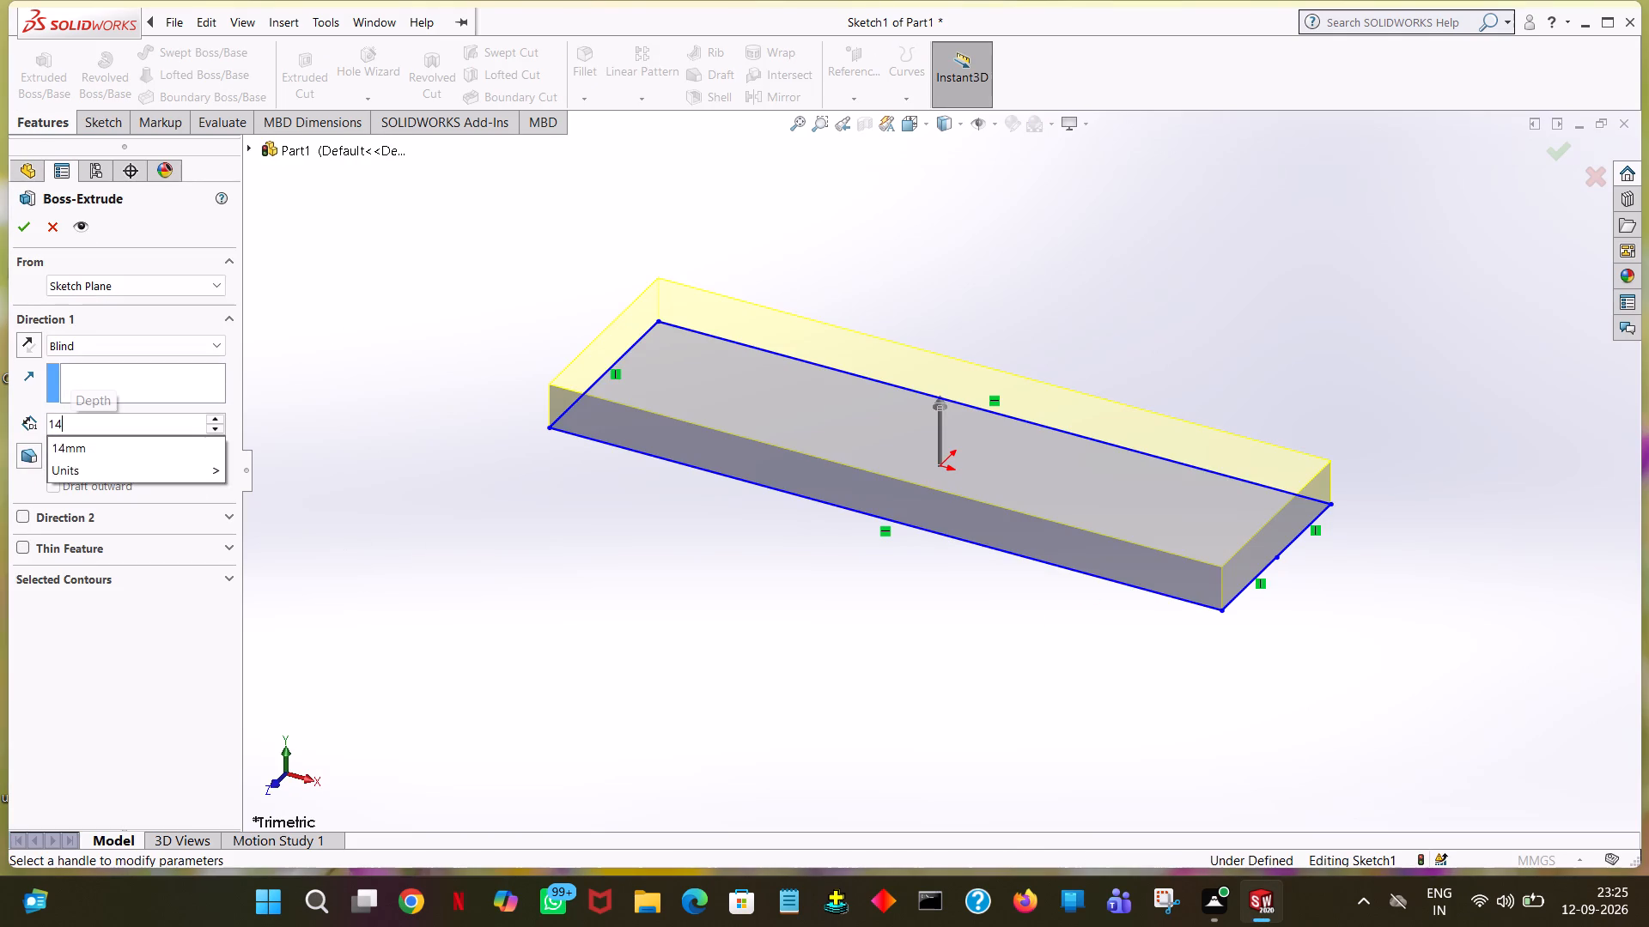
key(Return)
click(1092, 337)
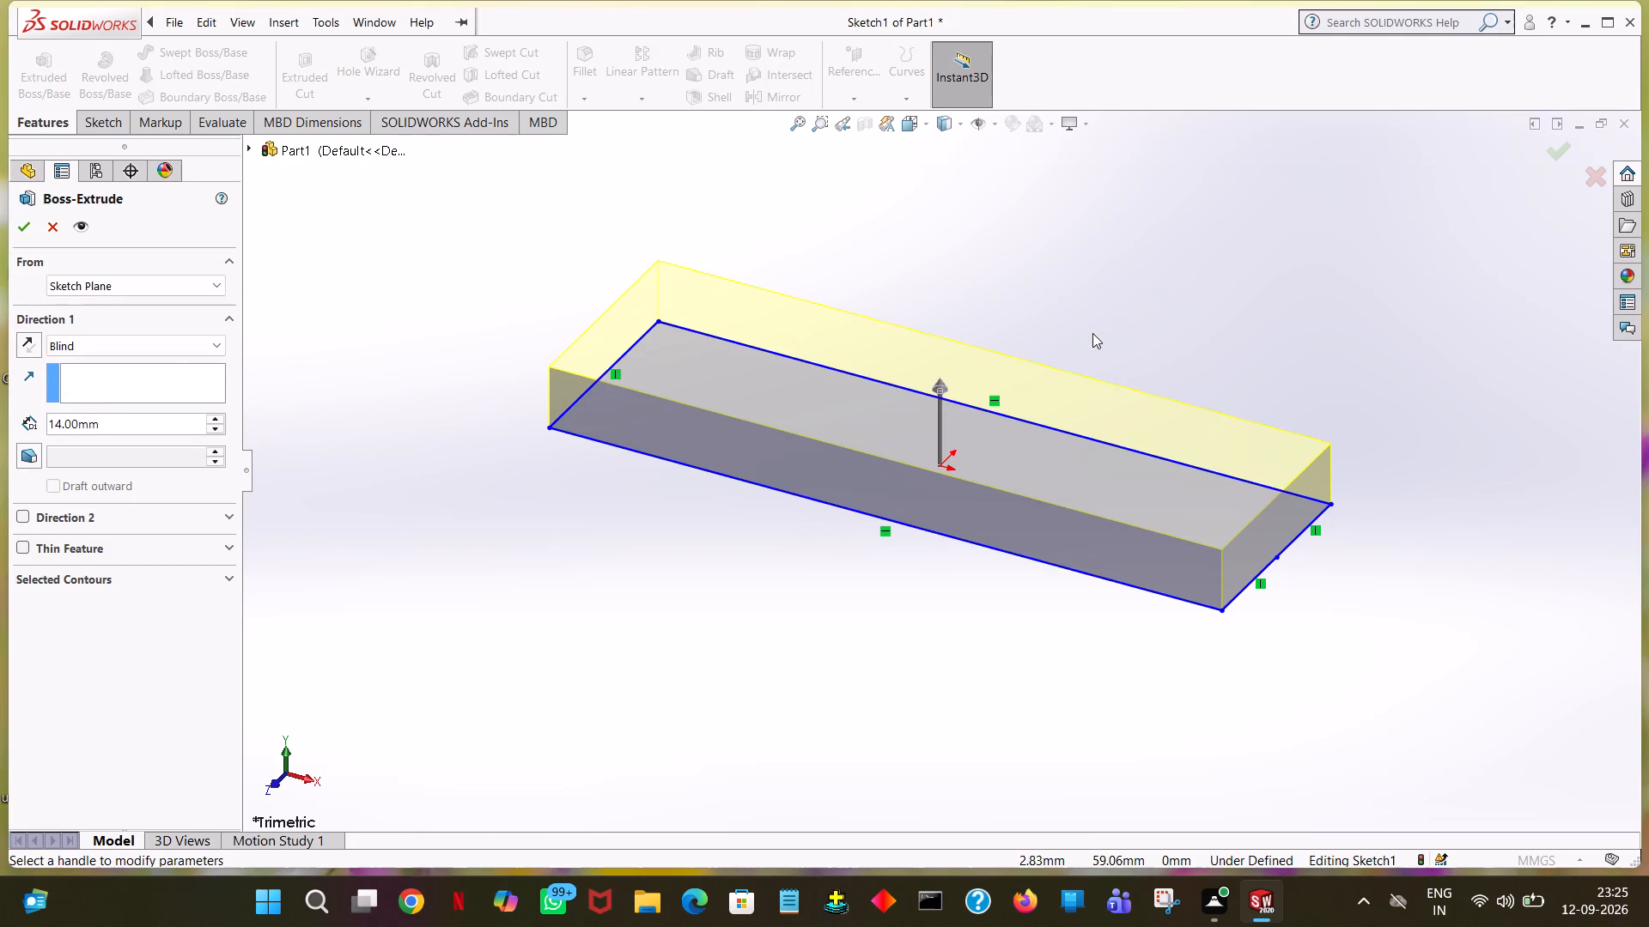
click(22, 233)
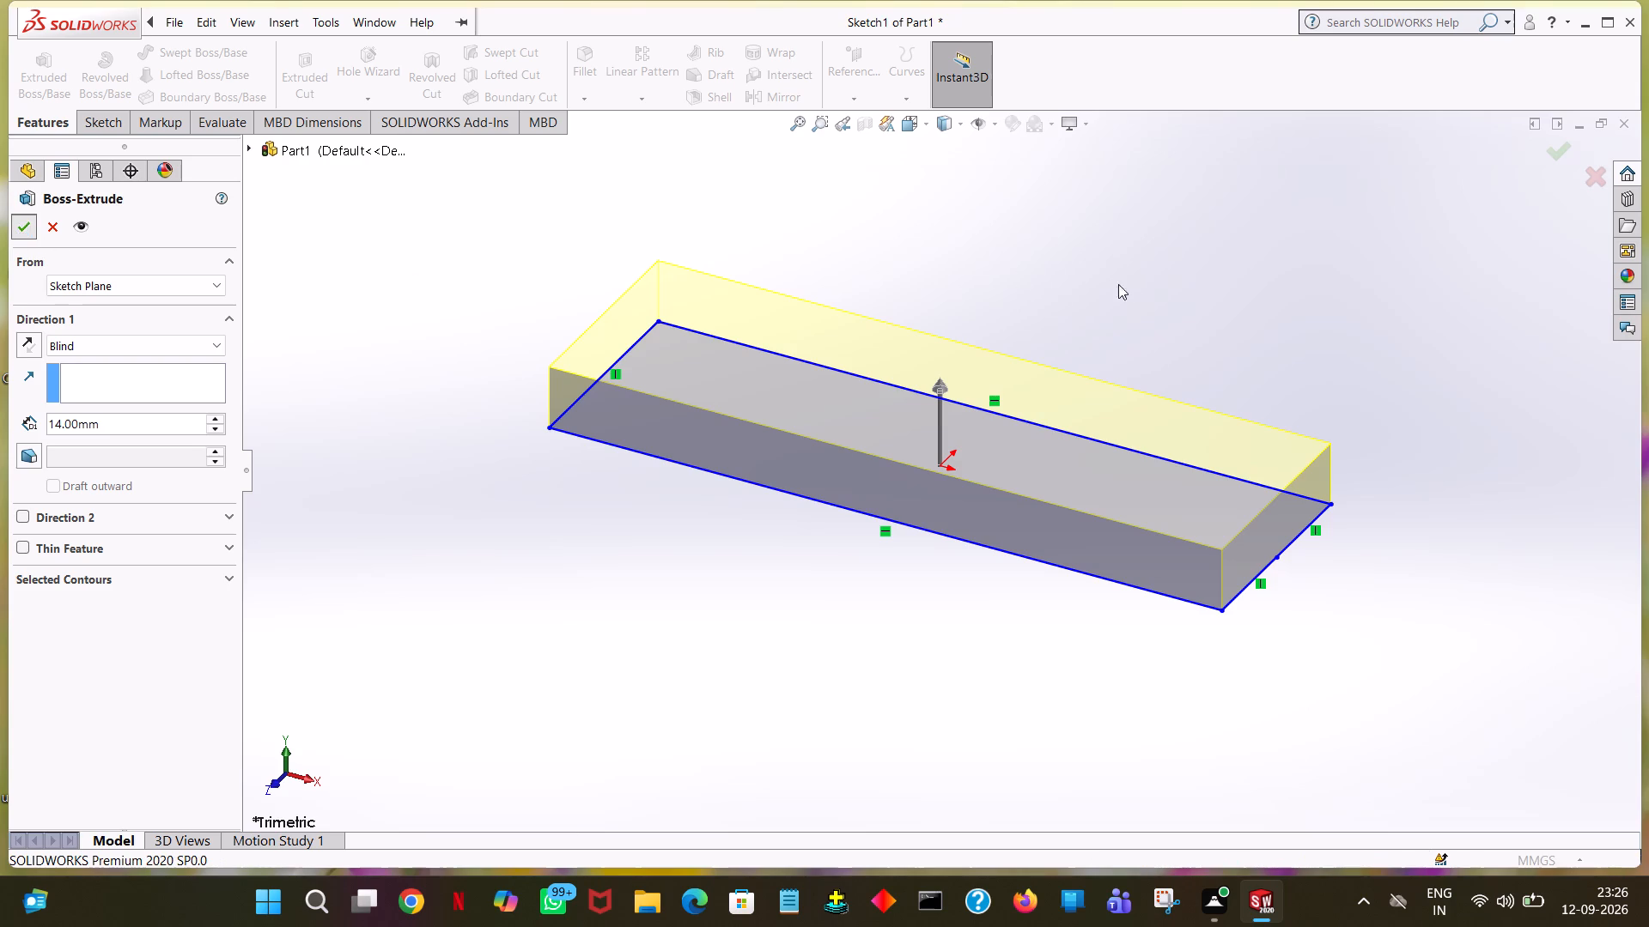
click(1131, 287)
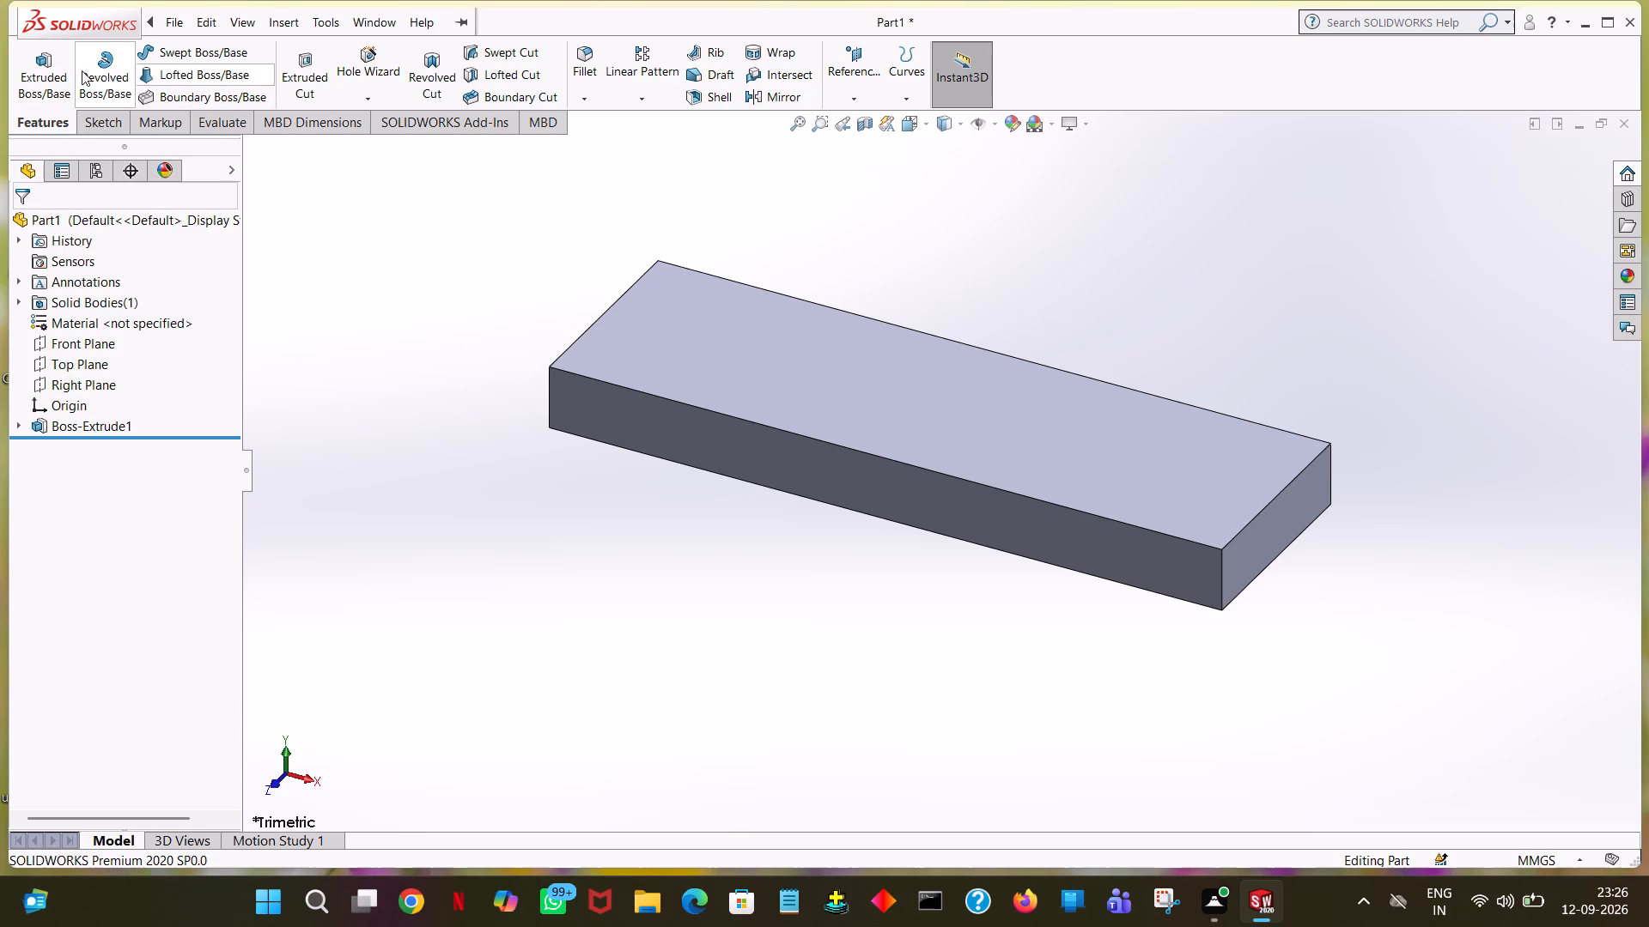
Start a sketch on the base plate's top face and draw a 24 mm line from the +X, +Z corner inward along the long edge.
click(45, 70)
click(964, 366)
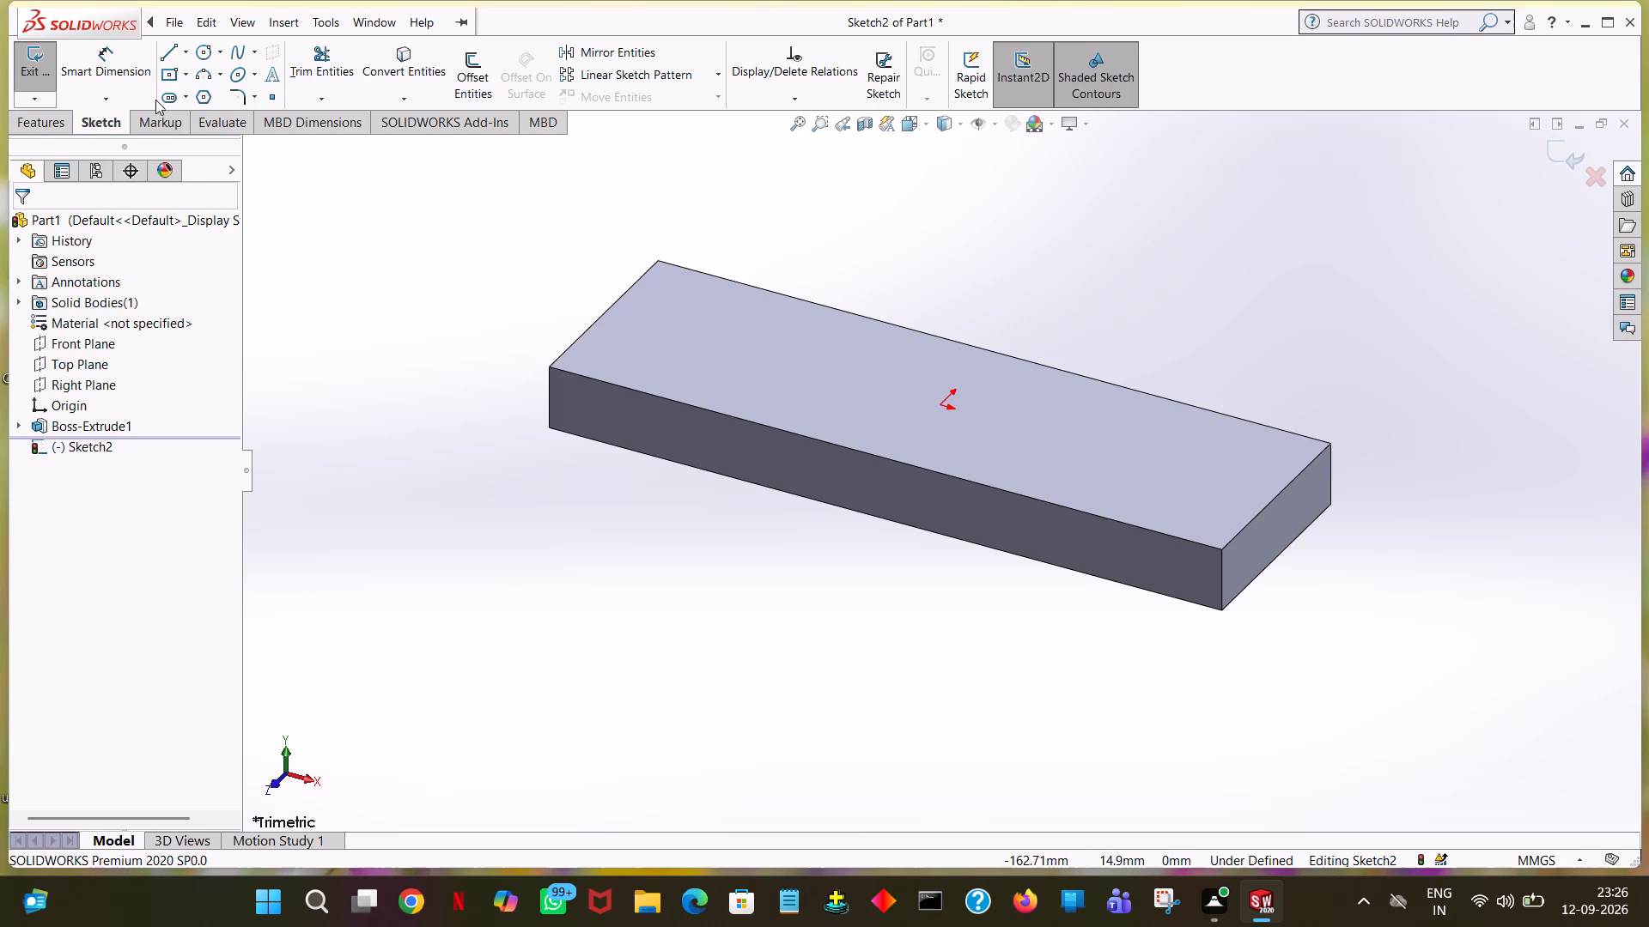
key(space)
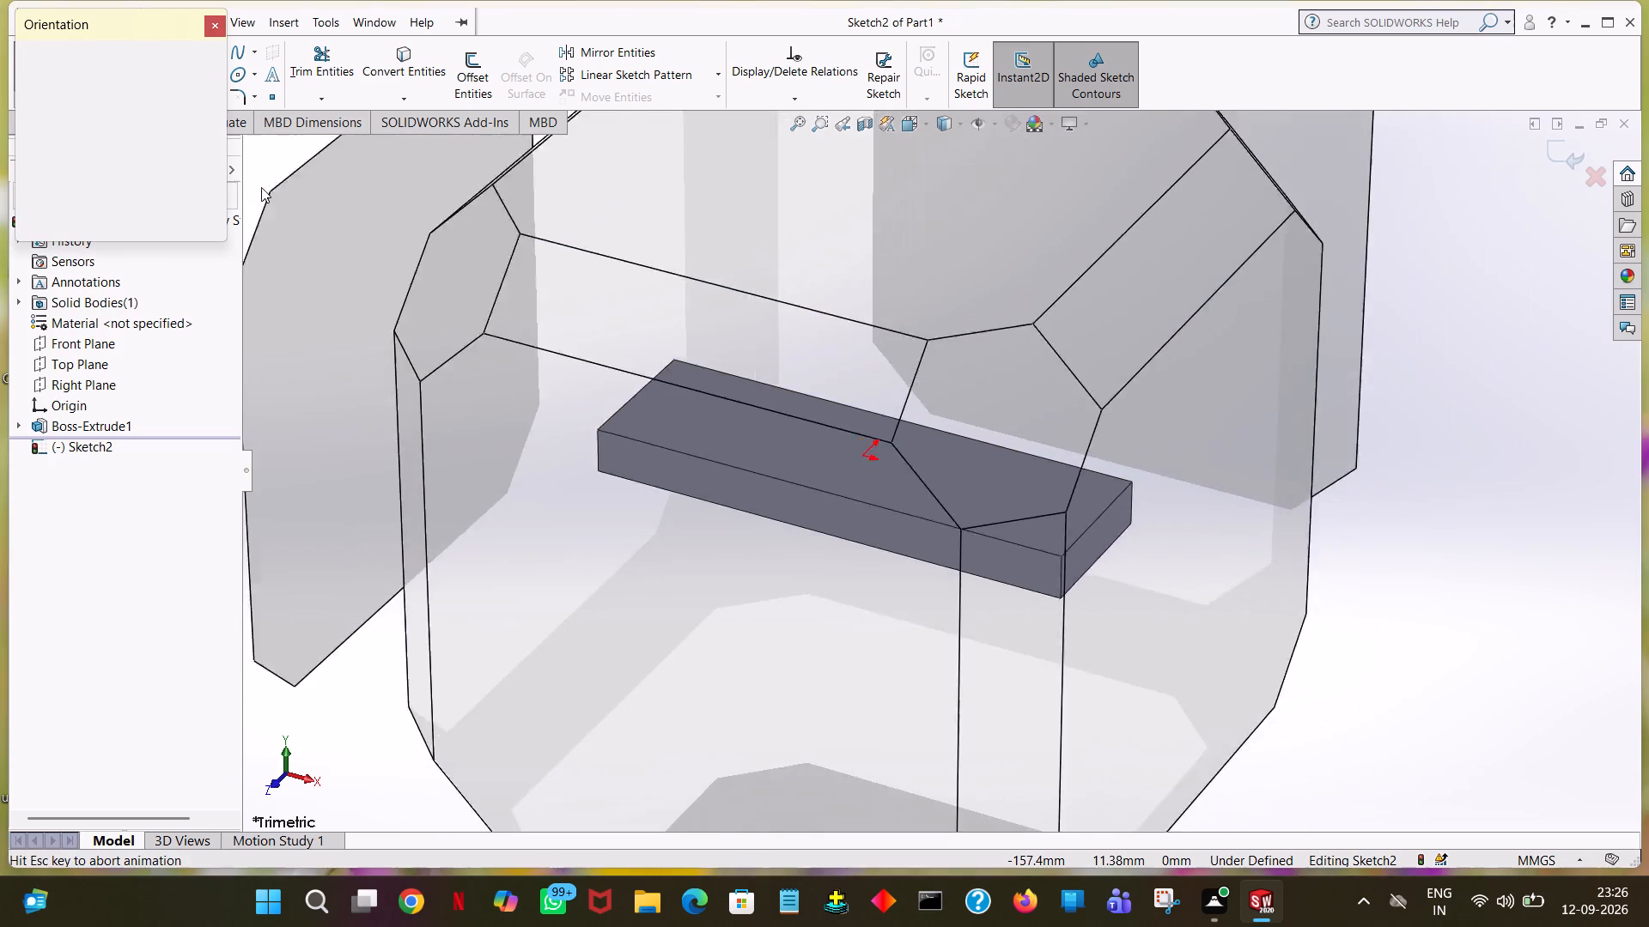
click(213, 133)
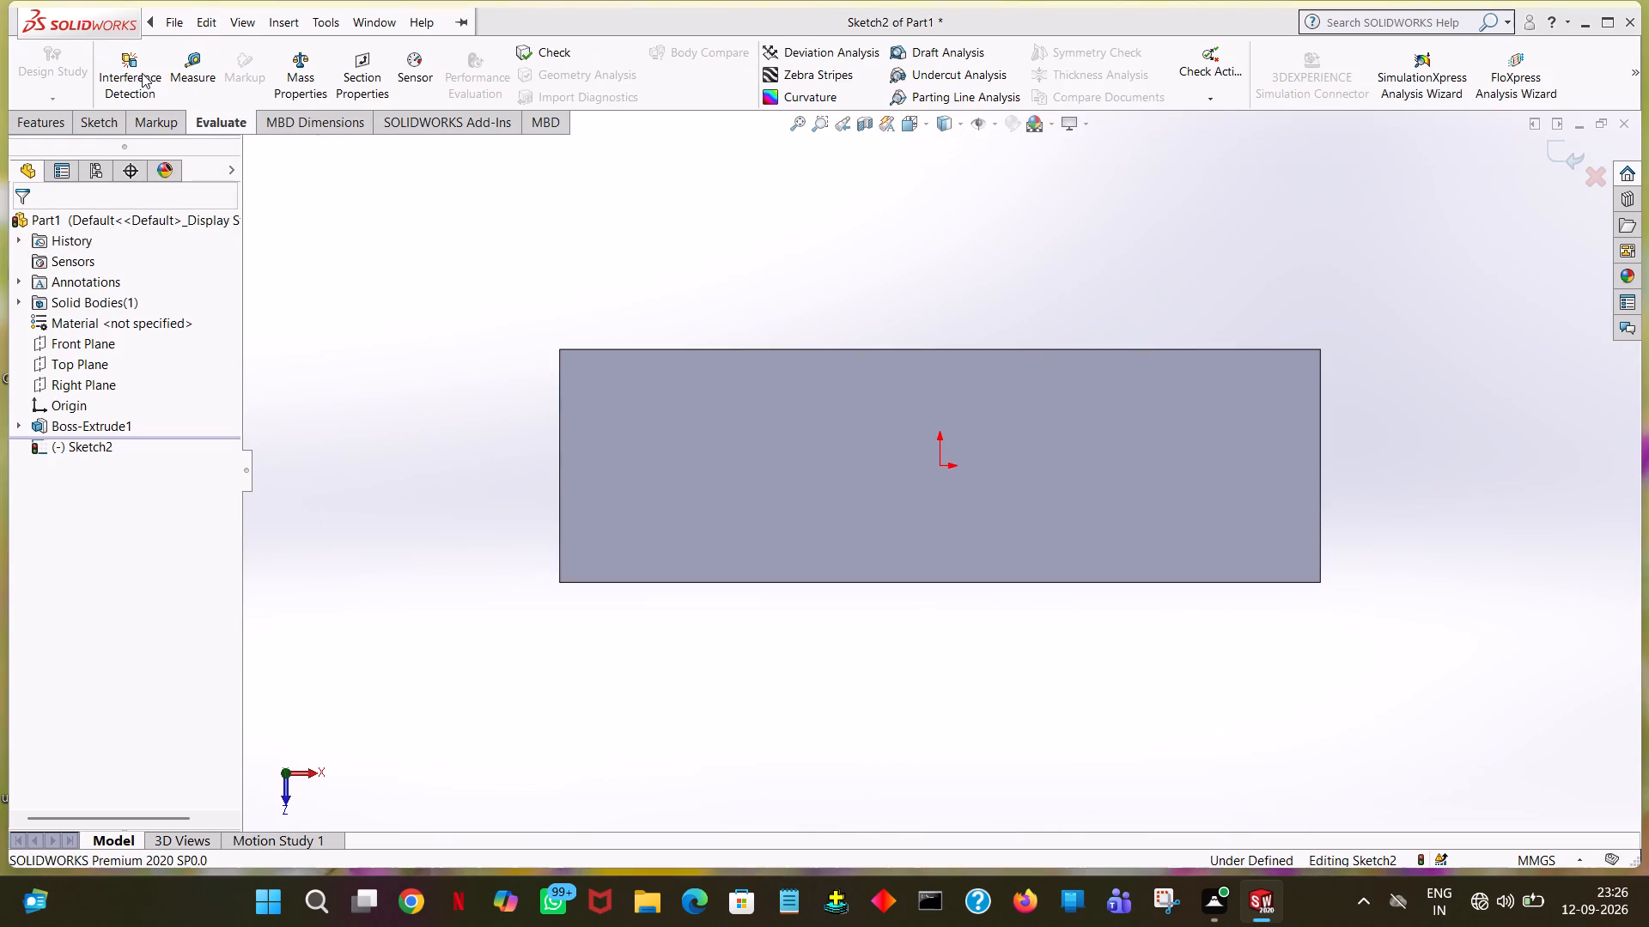
click(92, 125)
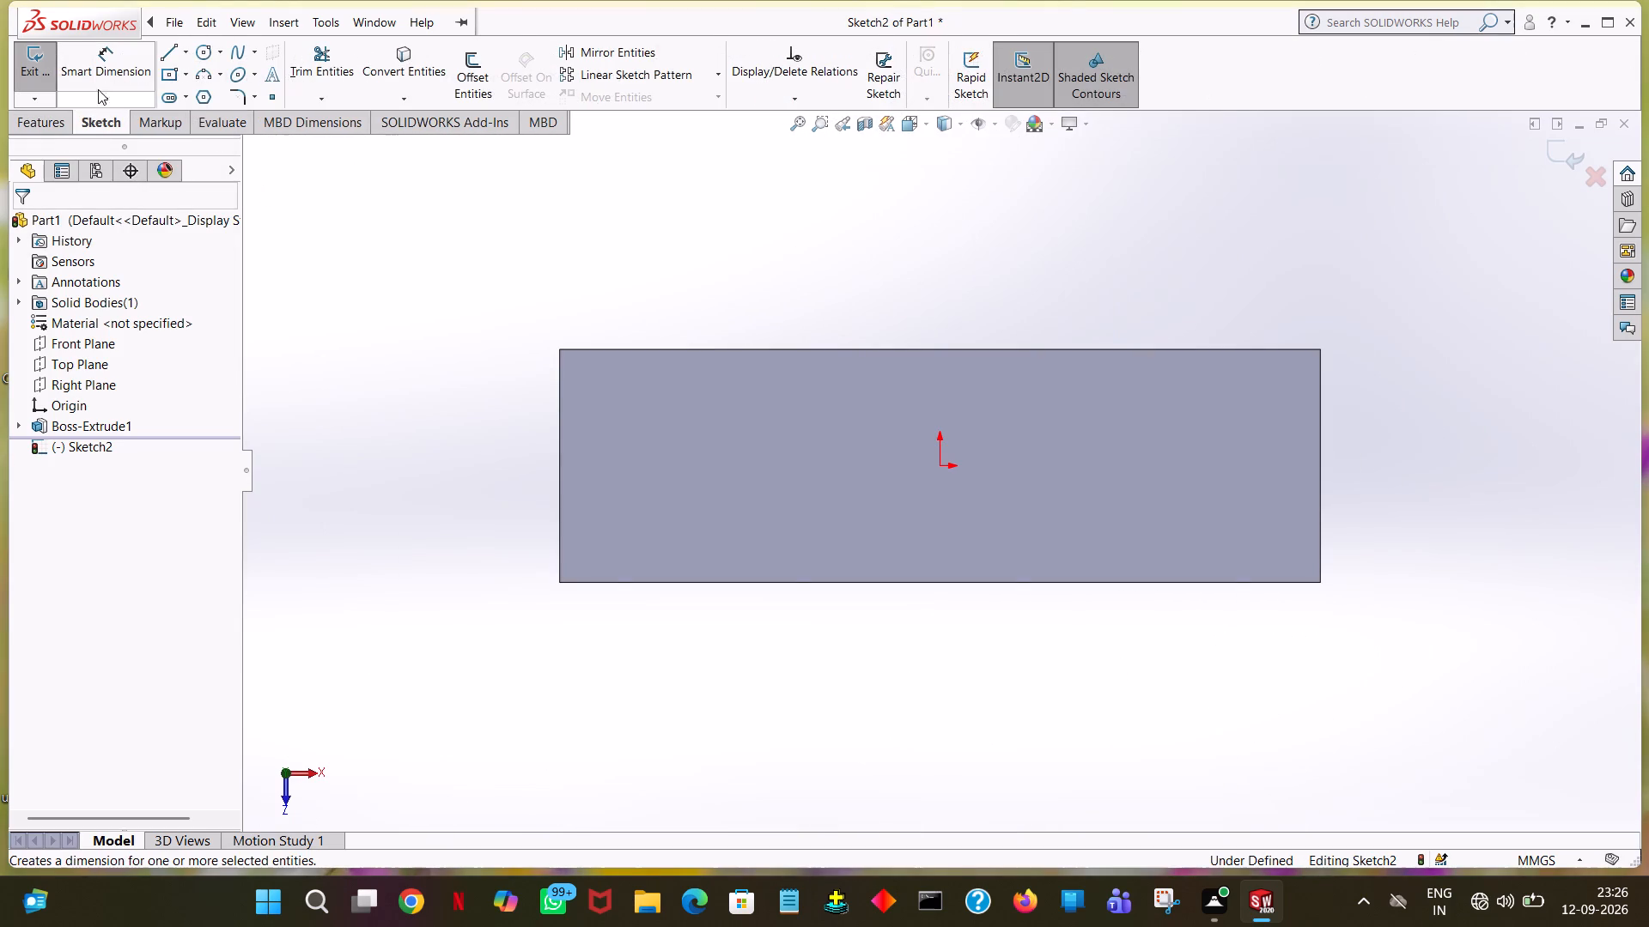
click(161, 51)
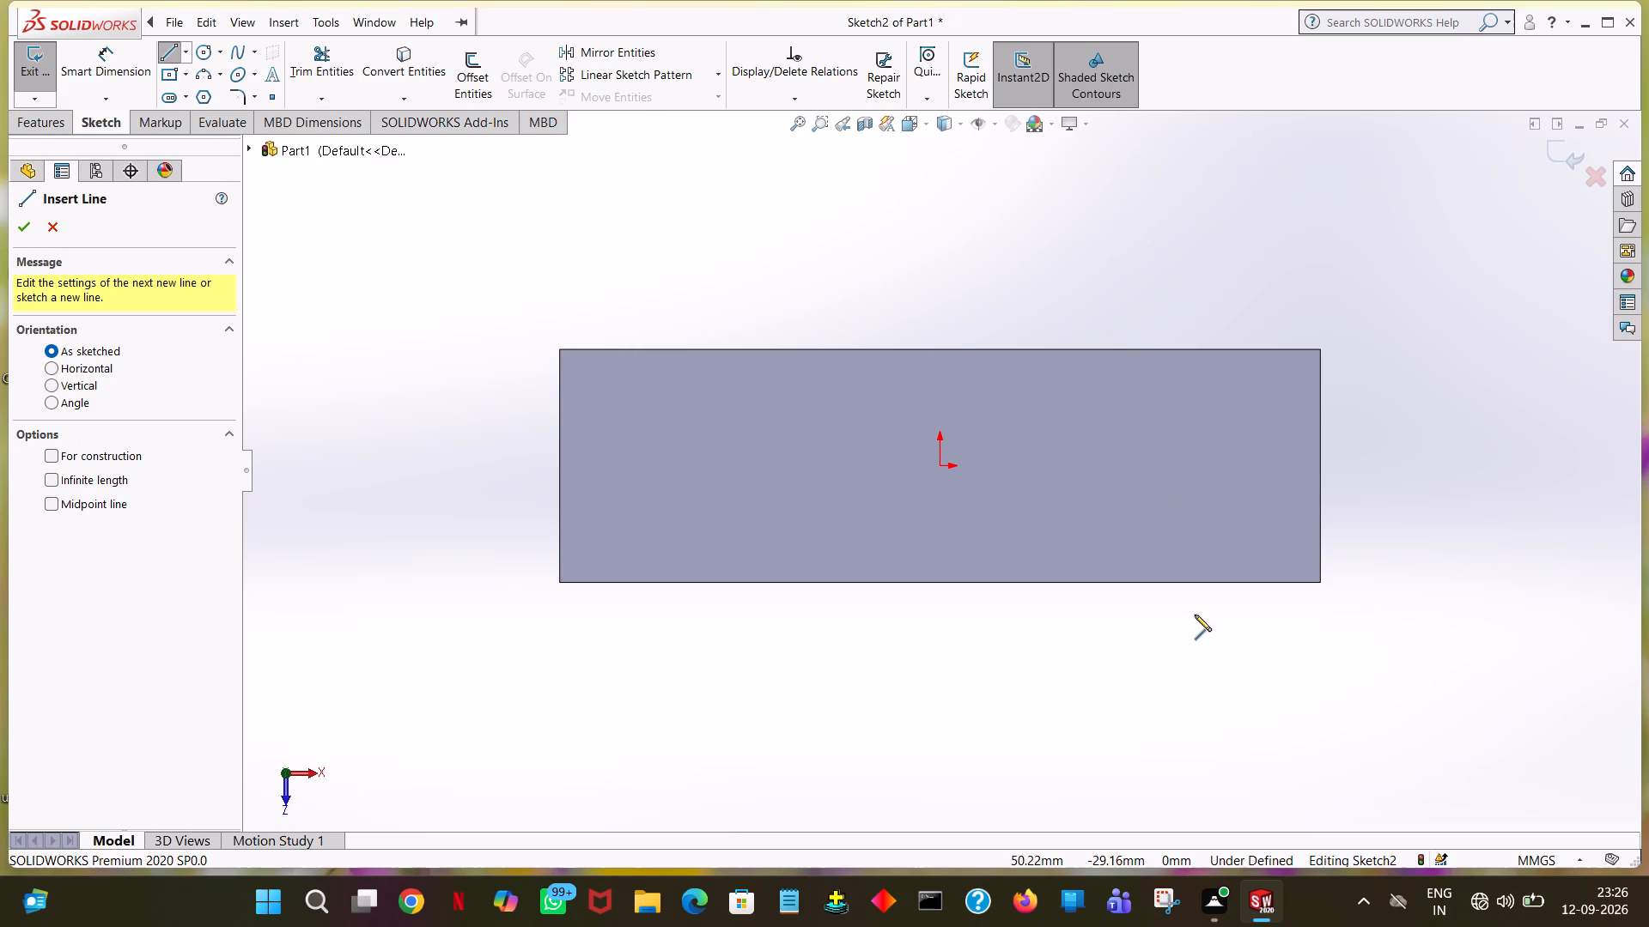
click(1318, 581)
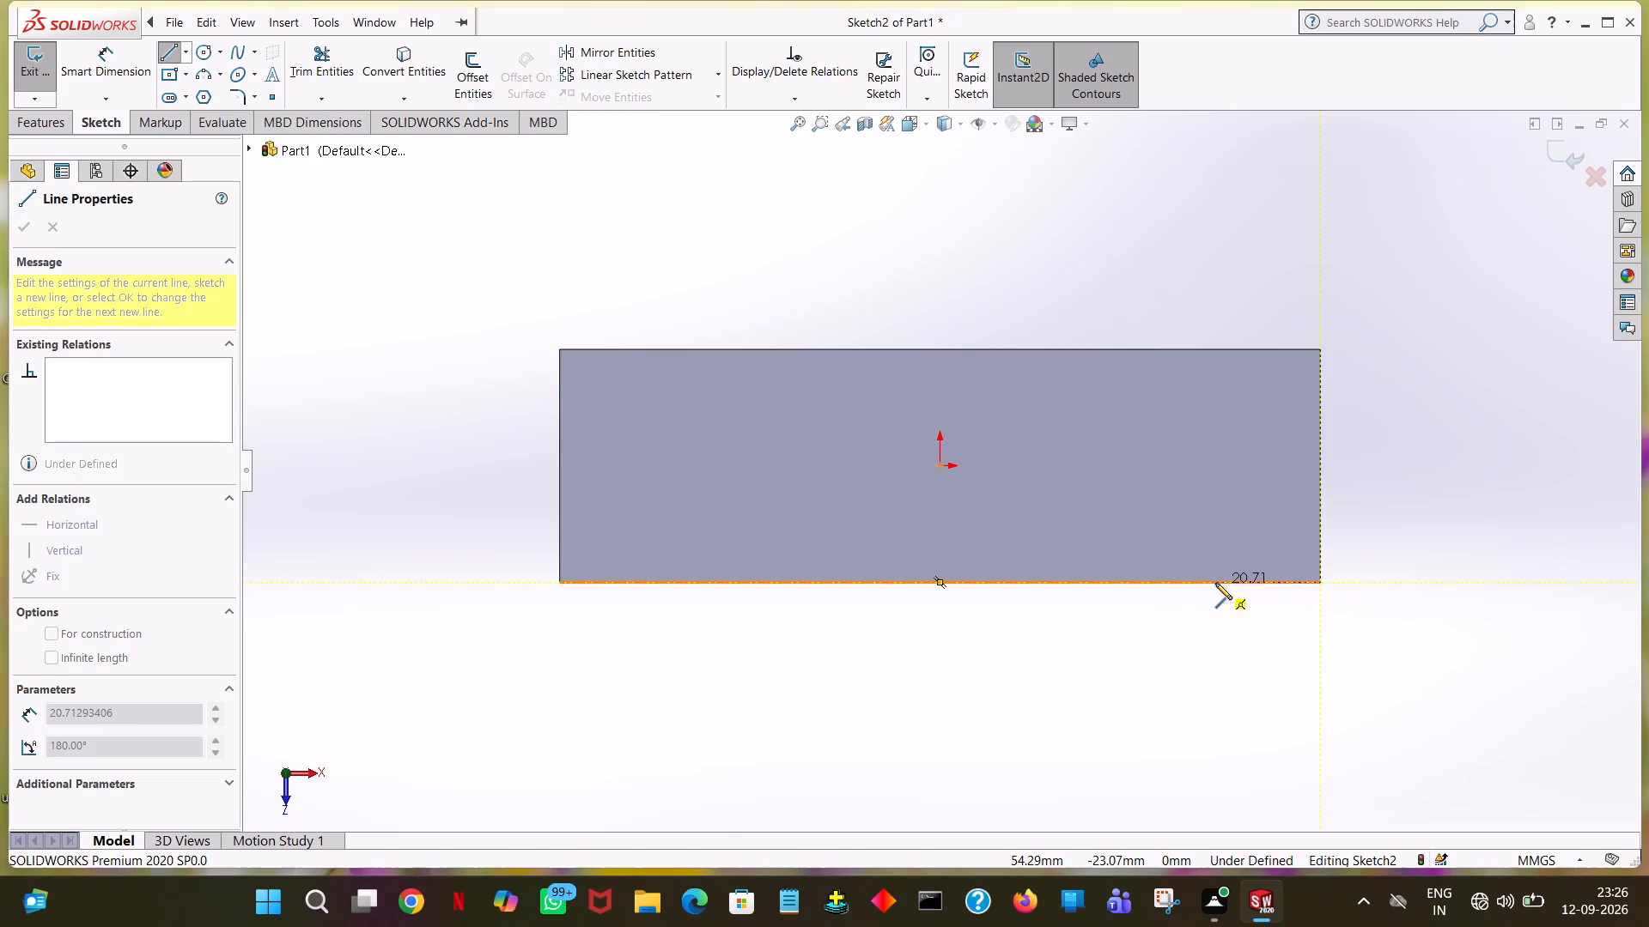
click(1215, 583)
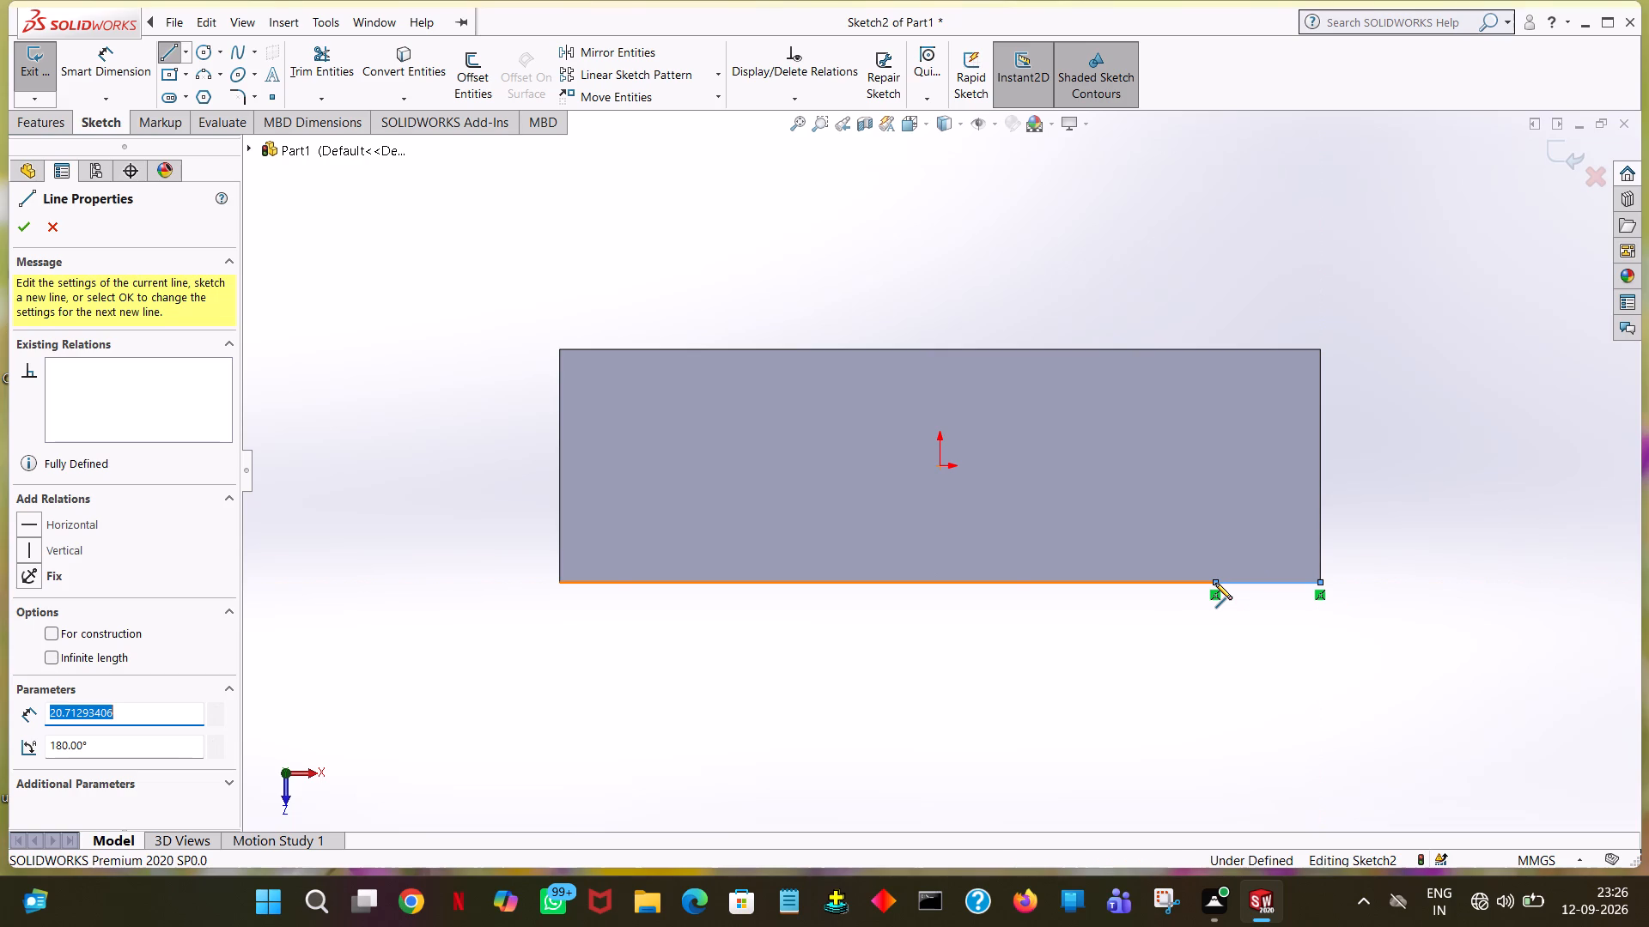
text(24)
key(Return)
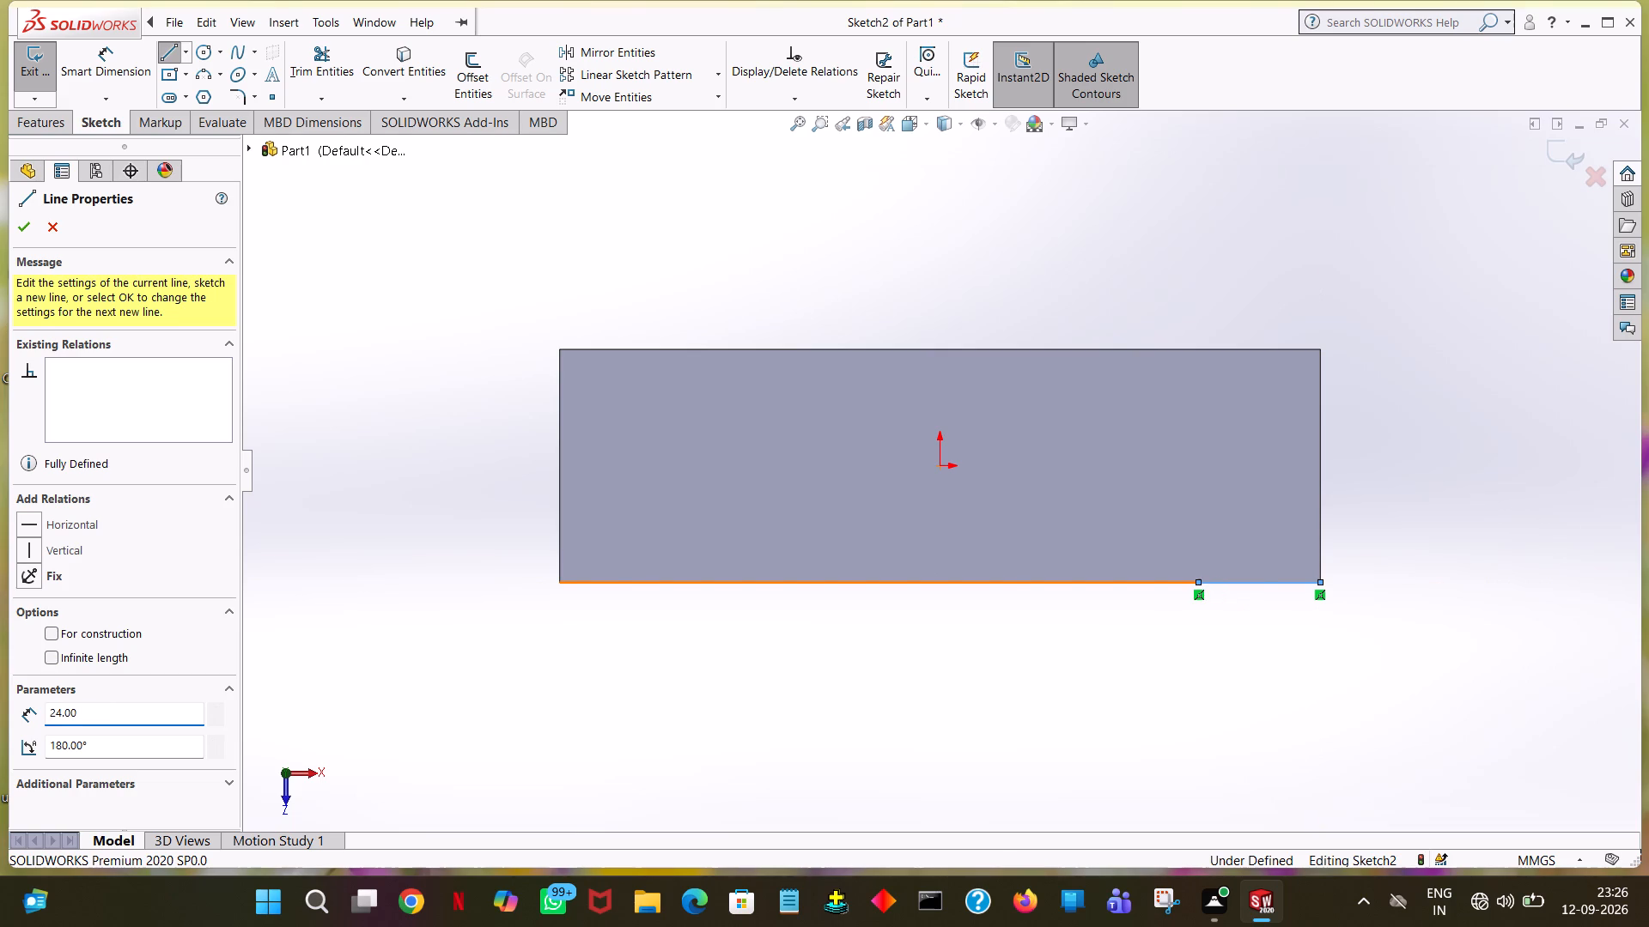
Complete the rectangle from the 24 mm line, running 46 mm across the plate to the opposite edge and closing at the starting corner.
click(1199, 348)
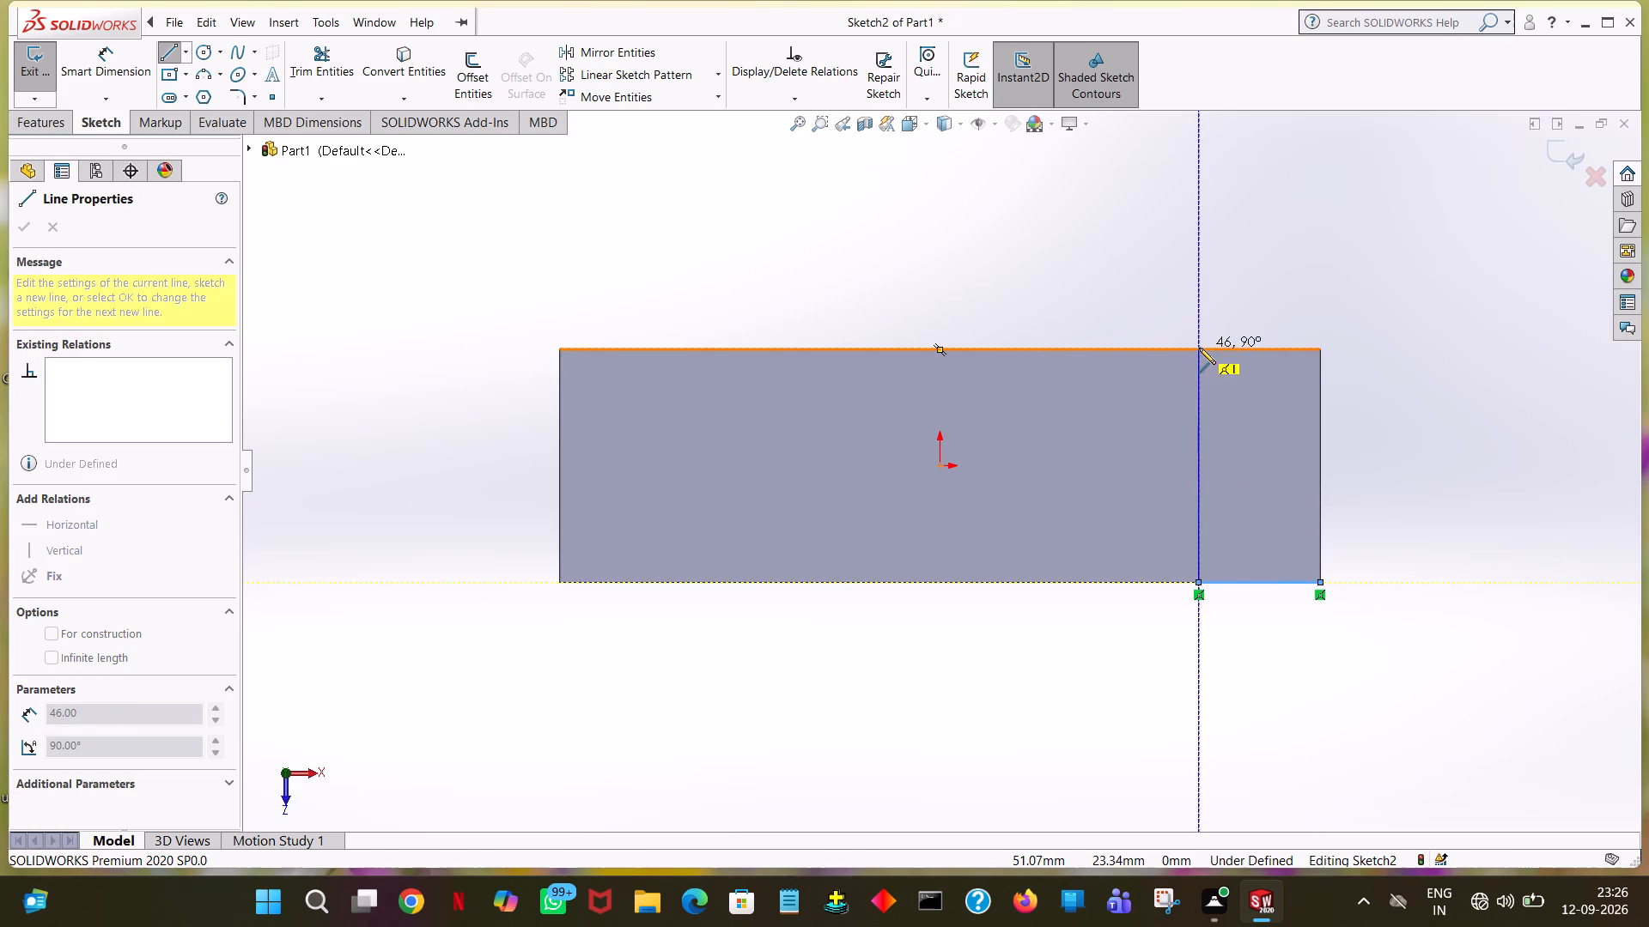
click(1320, 348)
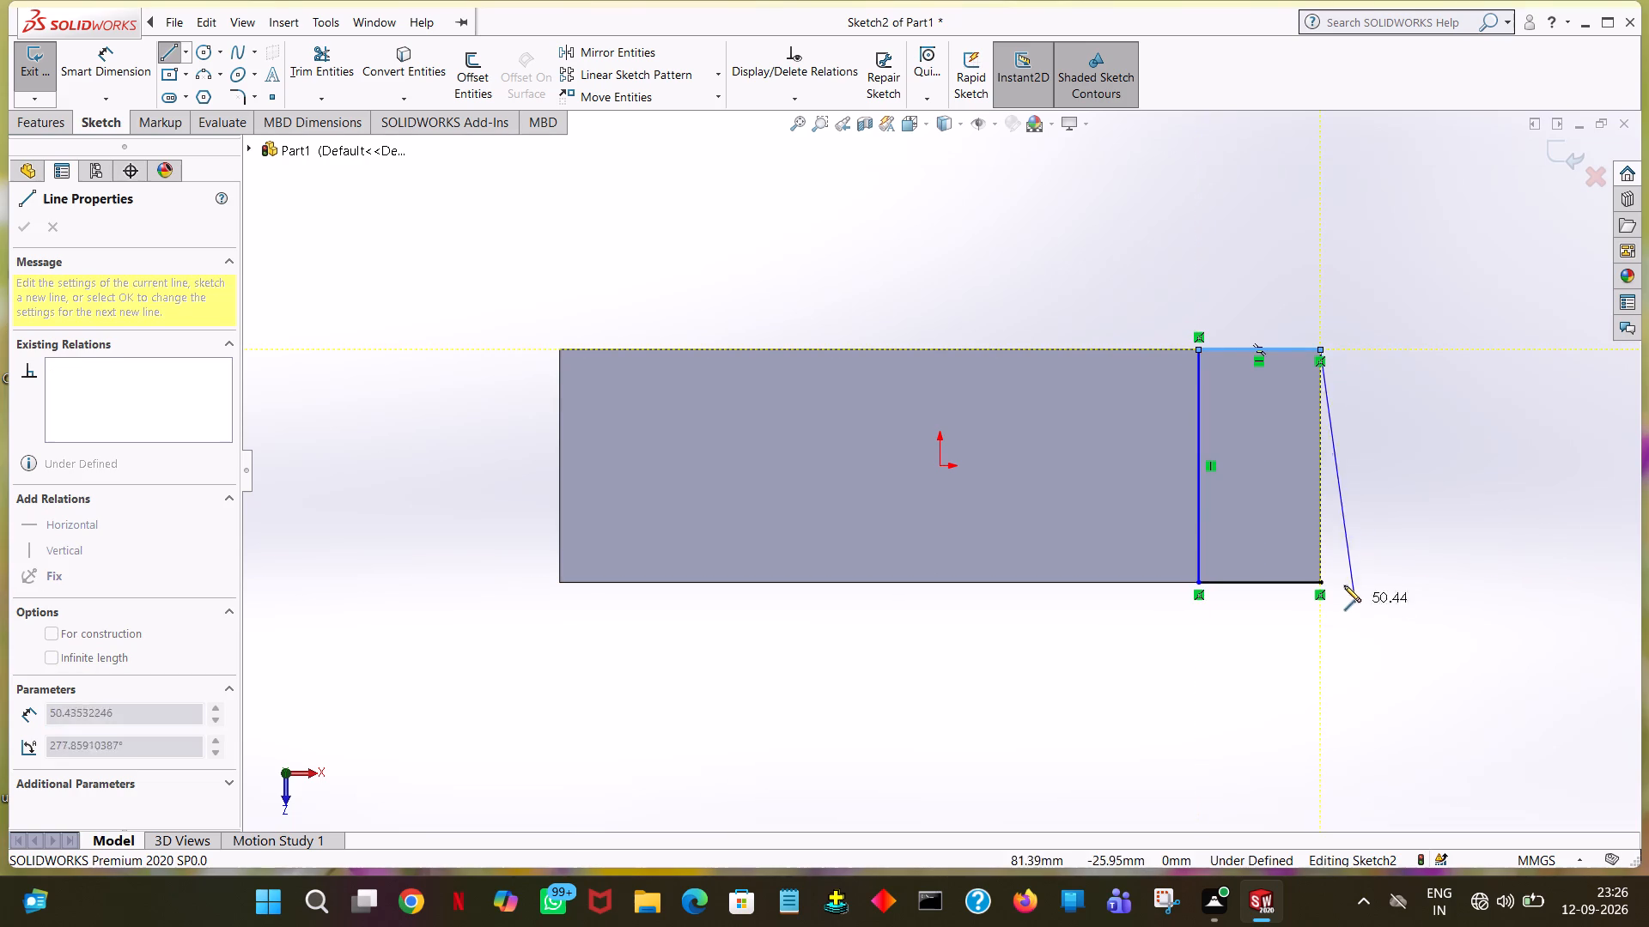
click(1318, 583)
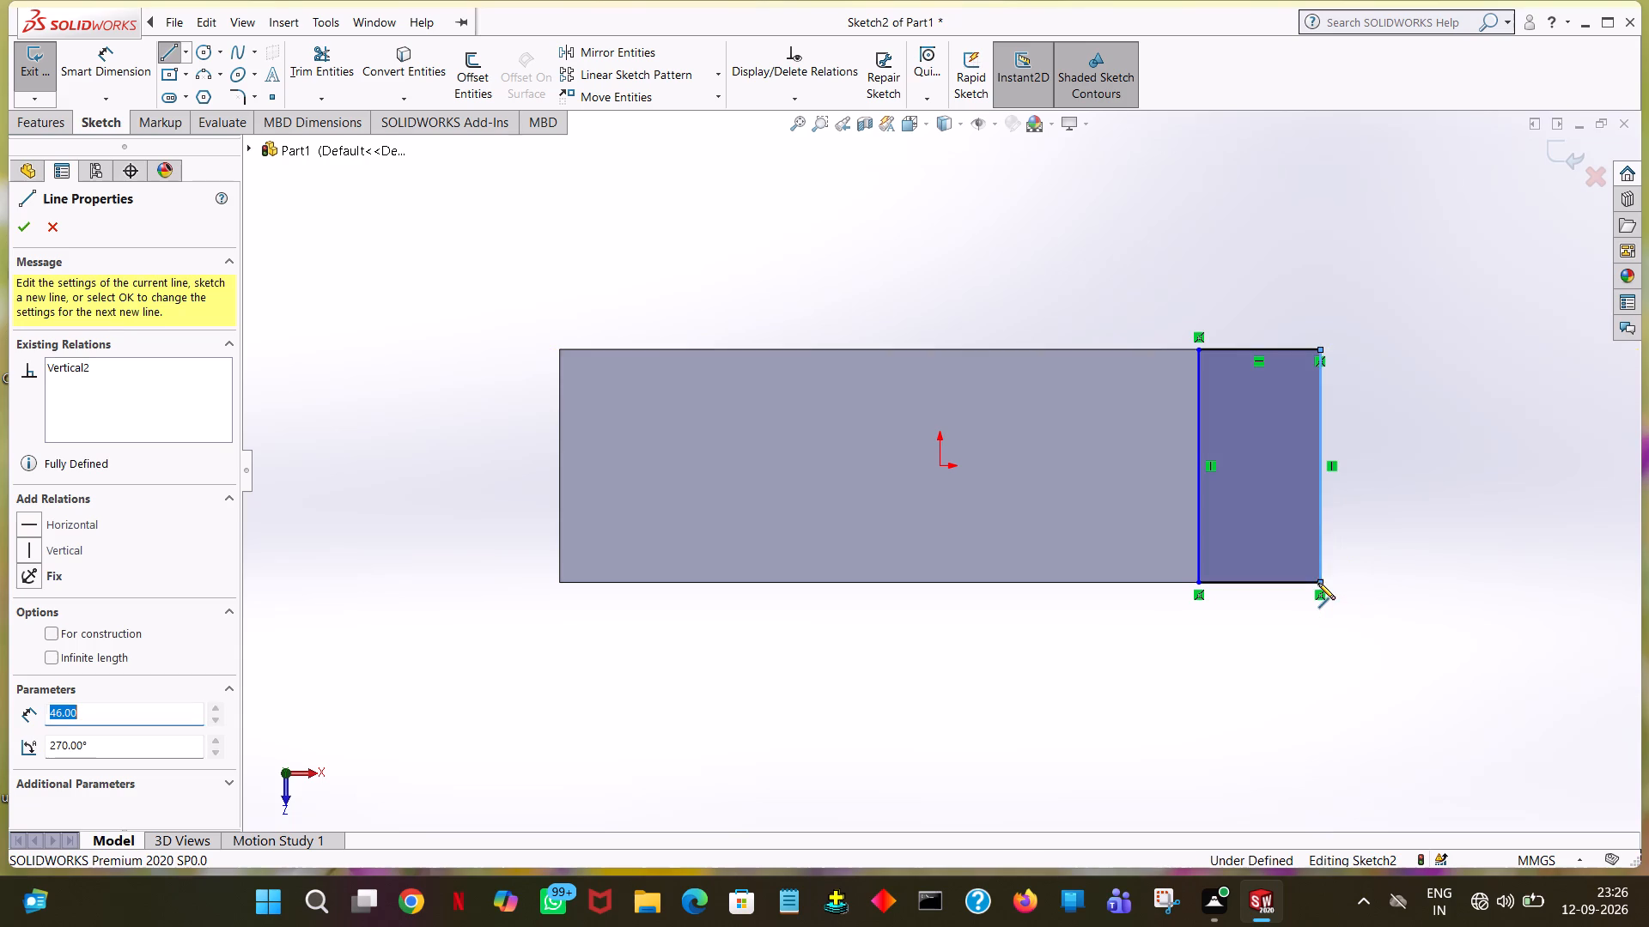
right_click(1318, 583)
click(1367, 591)
click(1413, 438)
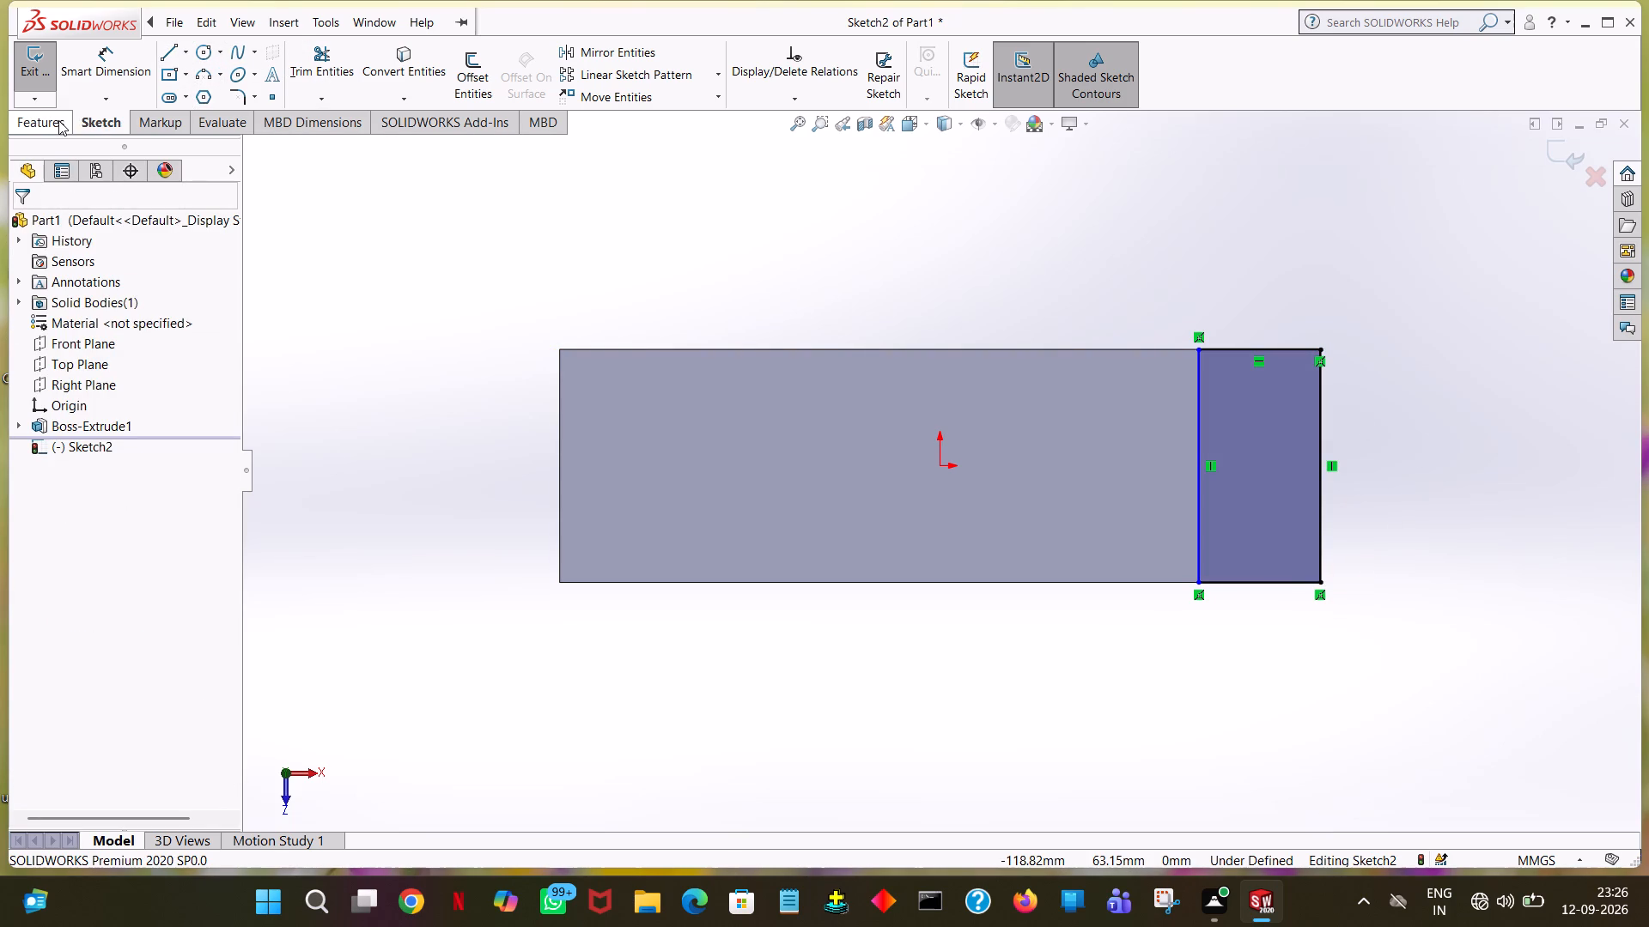
Dimension the length of the rectangle's inner line and its horizontal distance from the origin.
click(127, 75)
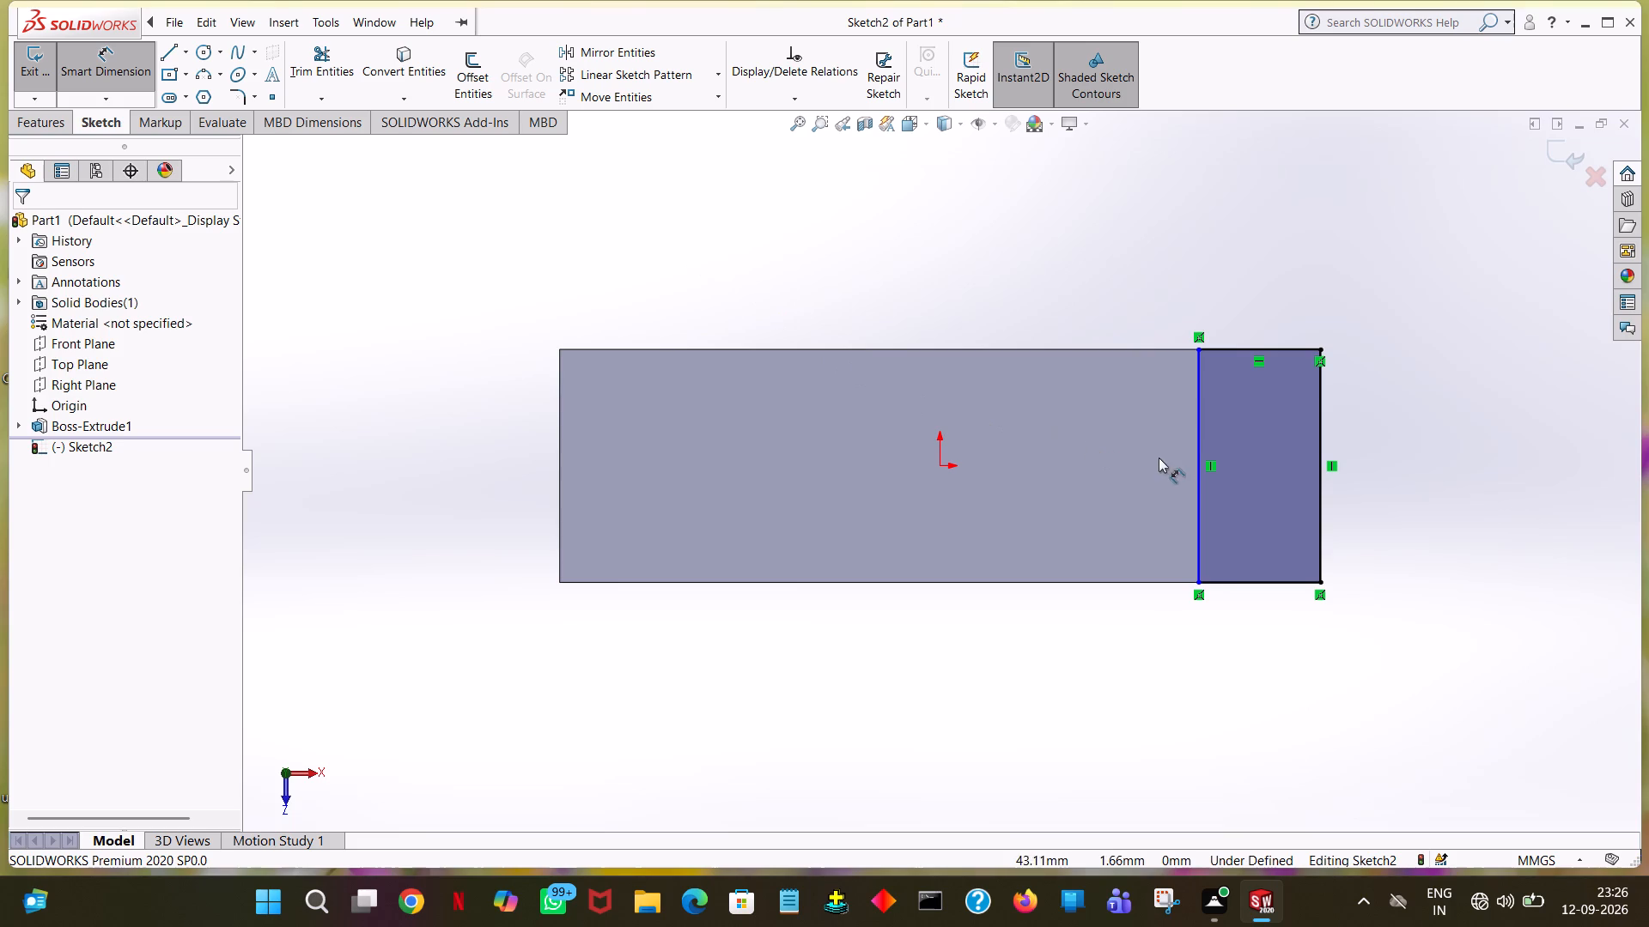
click(1201, 463)
click(546, 427)
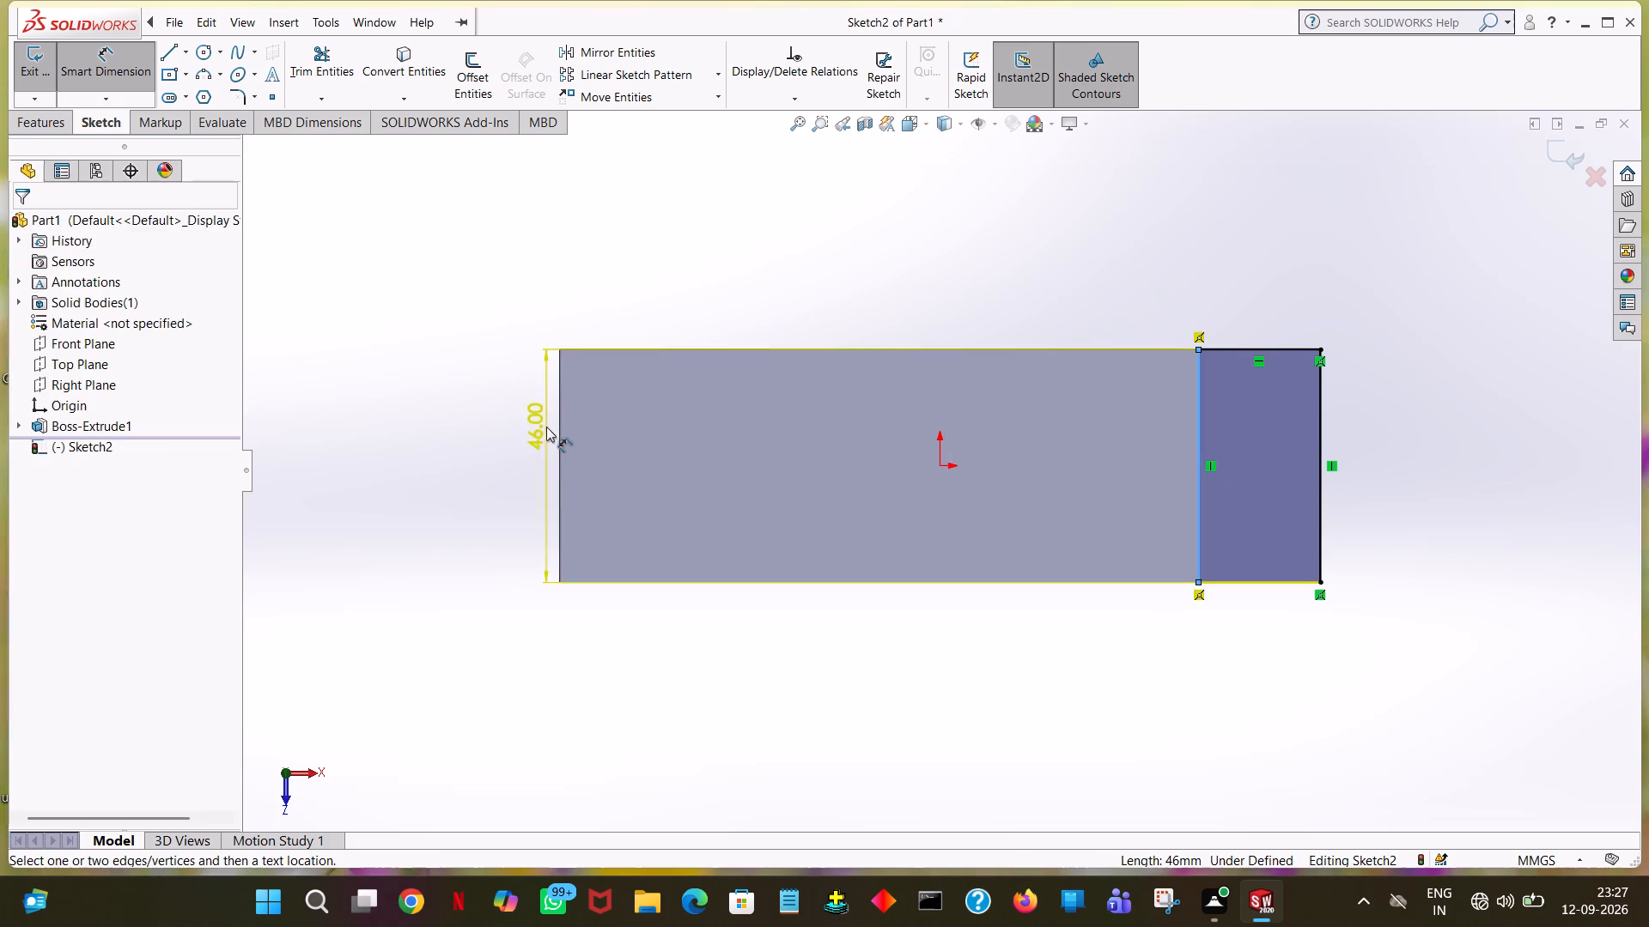
click(922, 443)
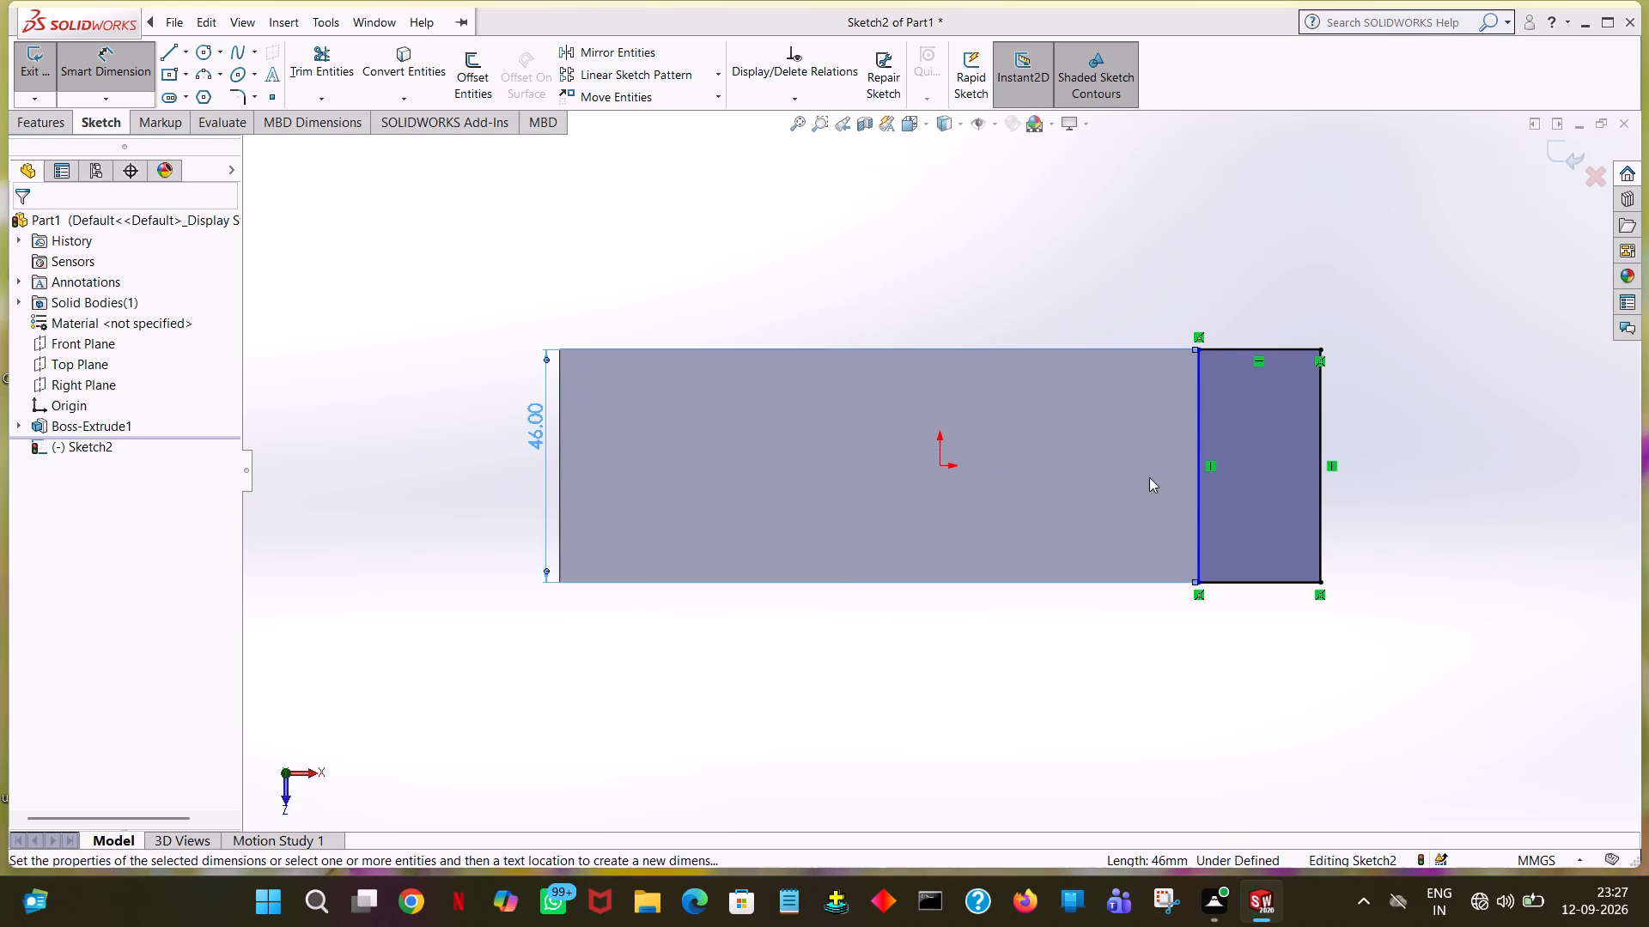
click(1197, 488)
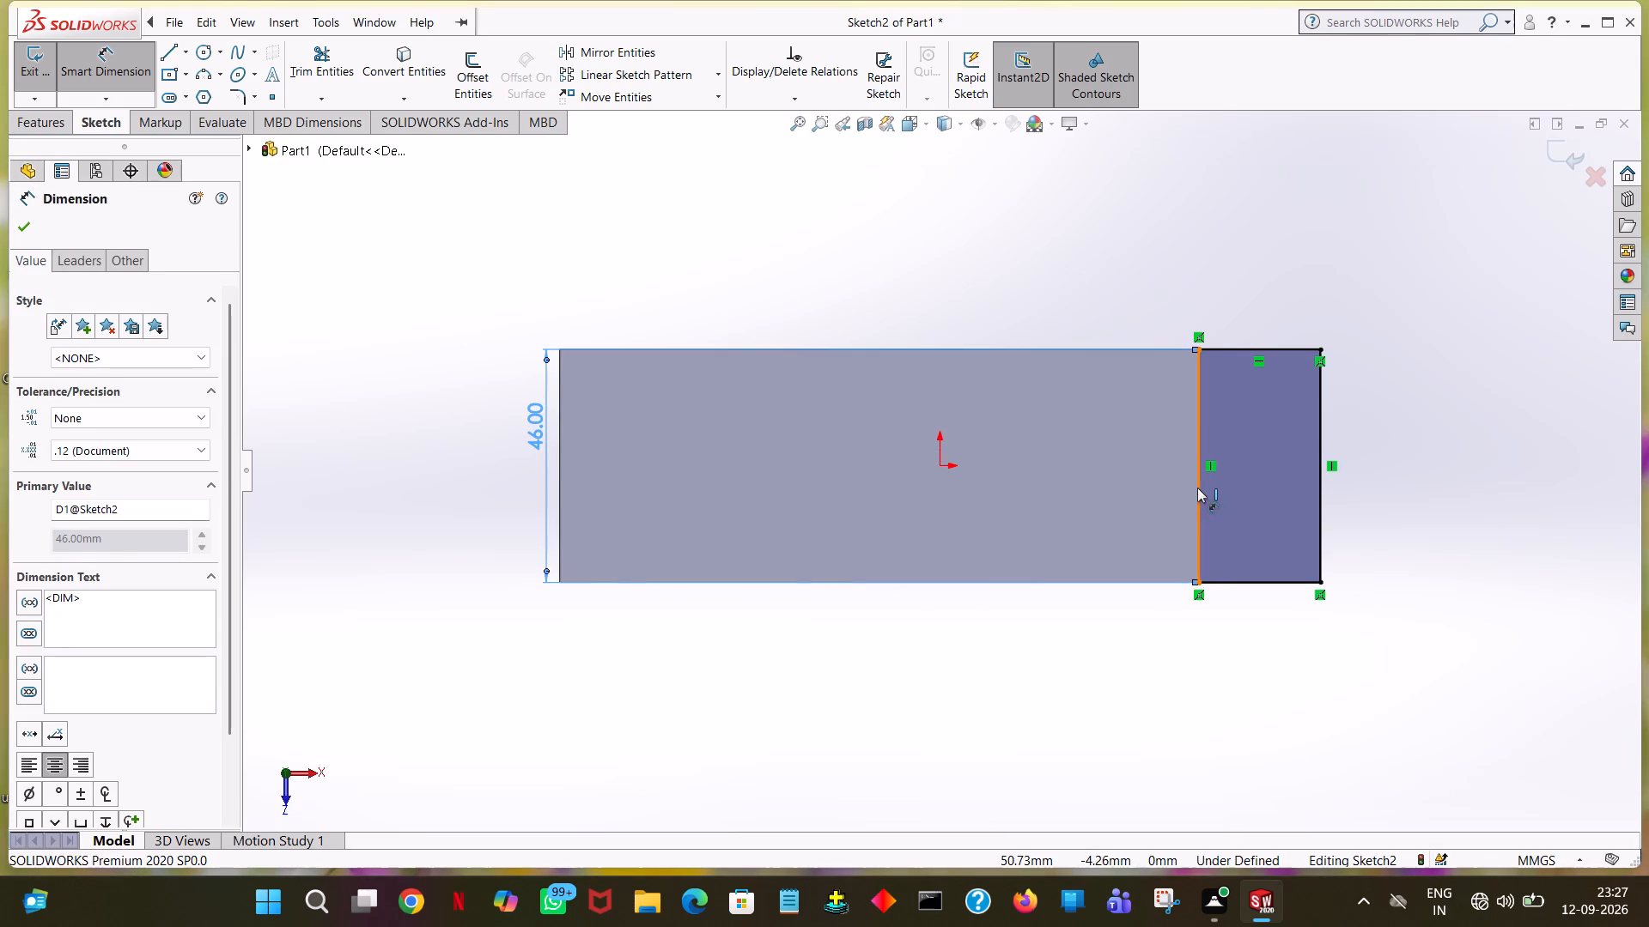
click(940, 463)
click(924, 633)
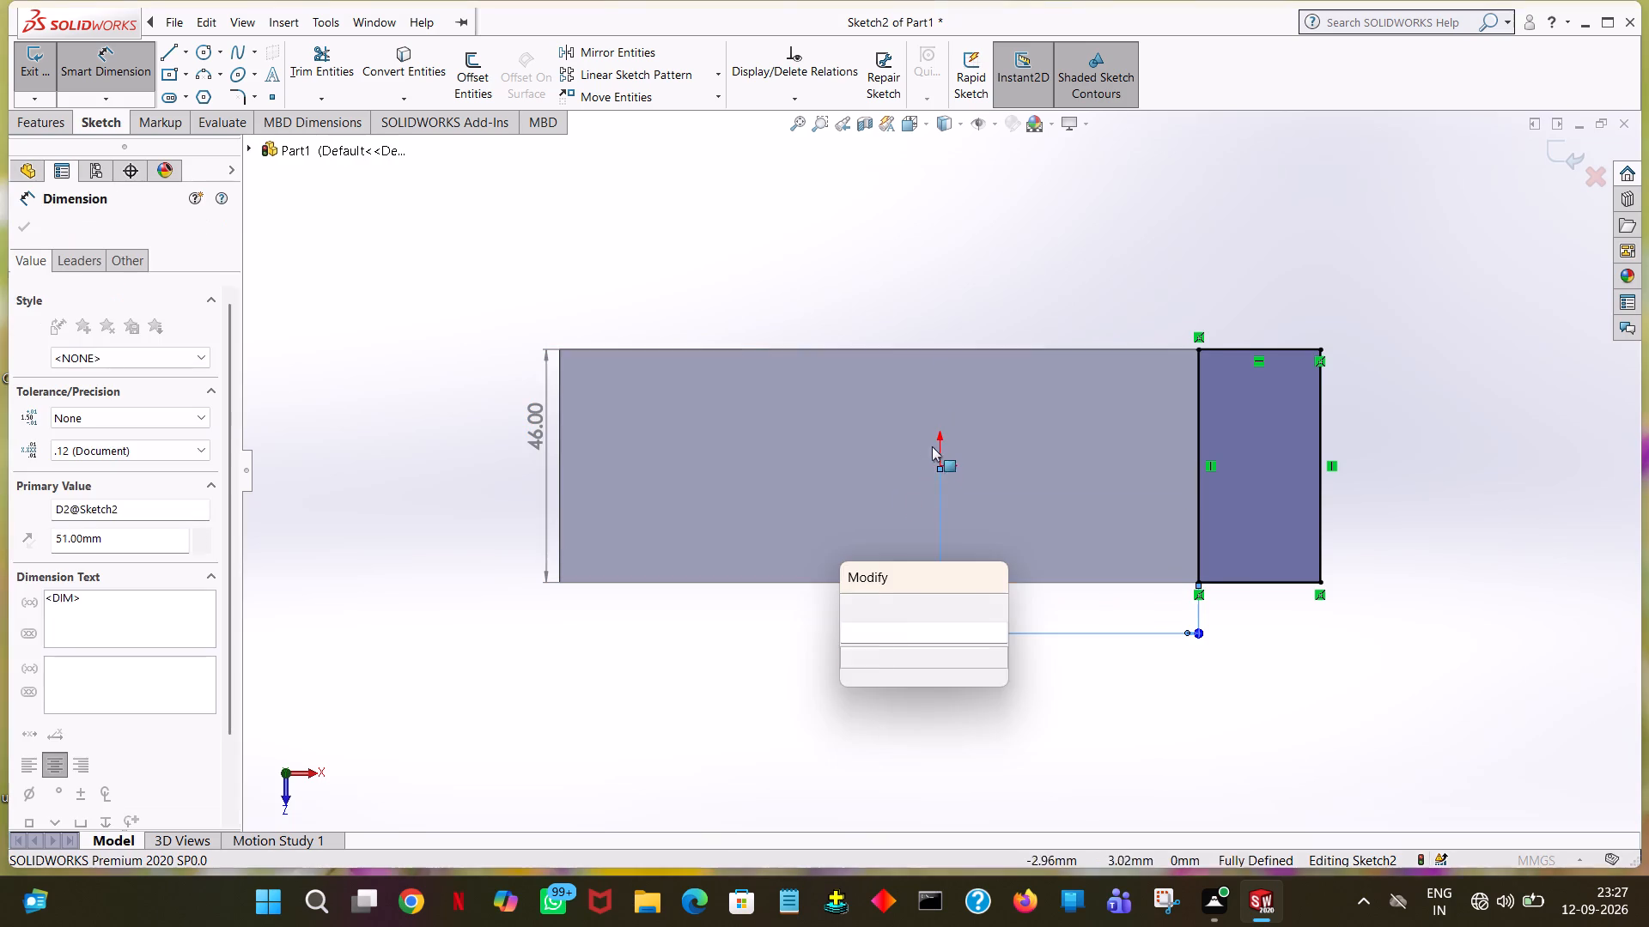
click(855, 614)
click(1525, 371)
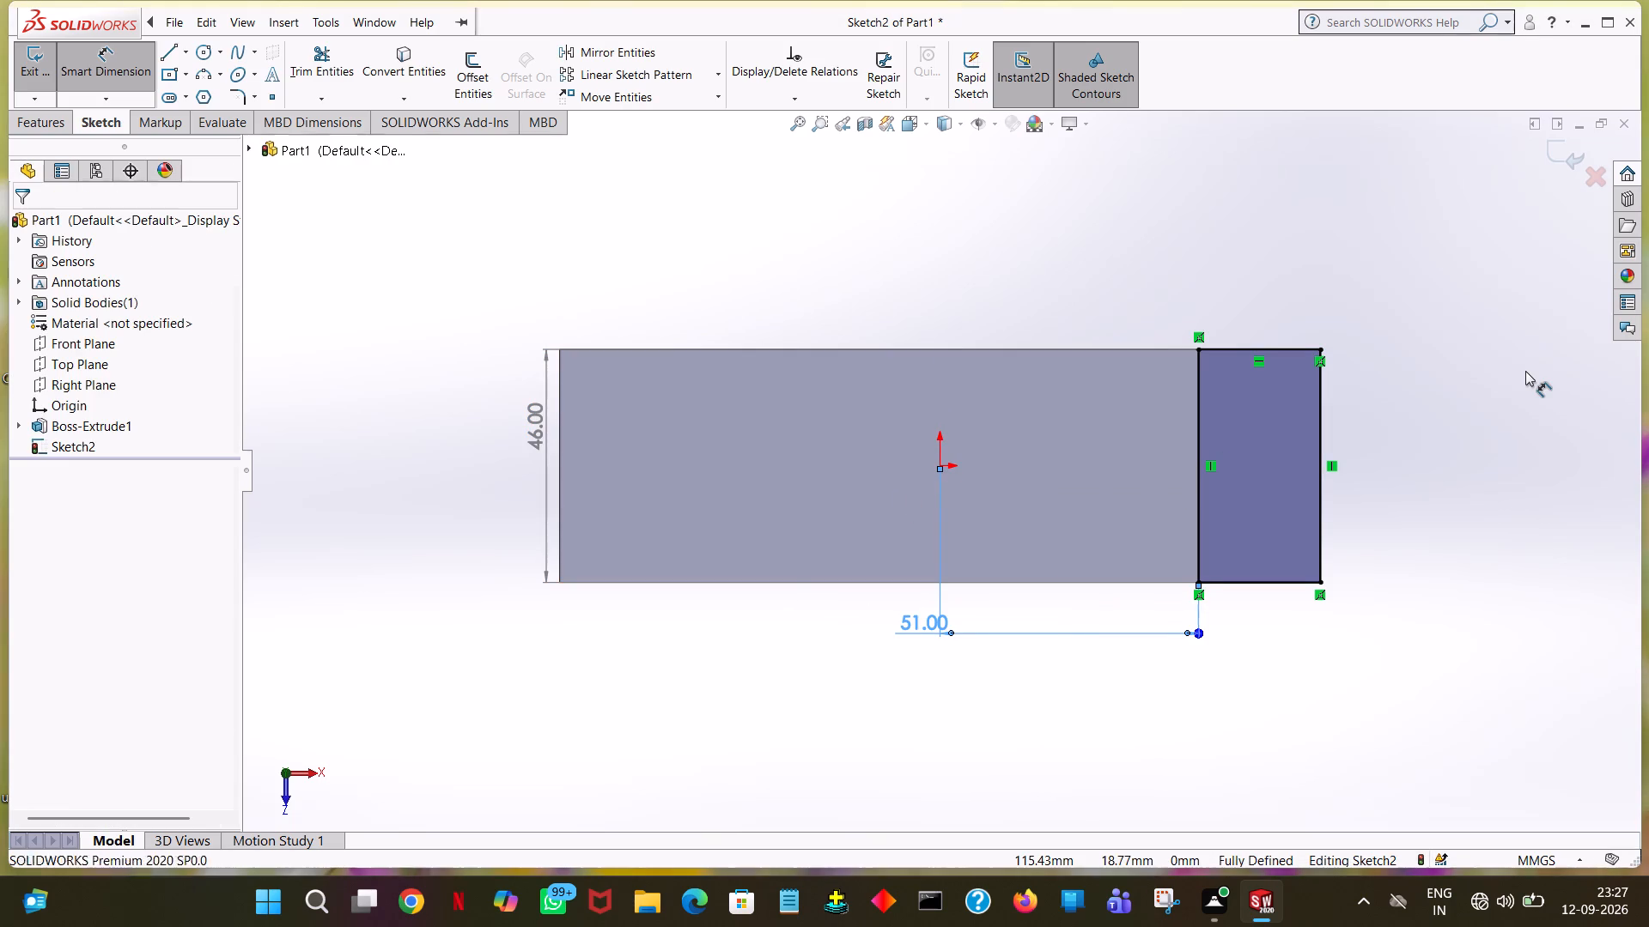
Extrude the end rectangle upward as a 14 mm blind boss merged with the base plate.
click(26, 116)
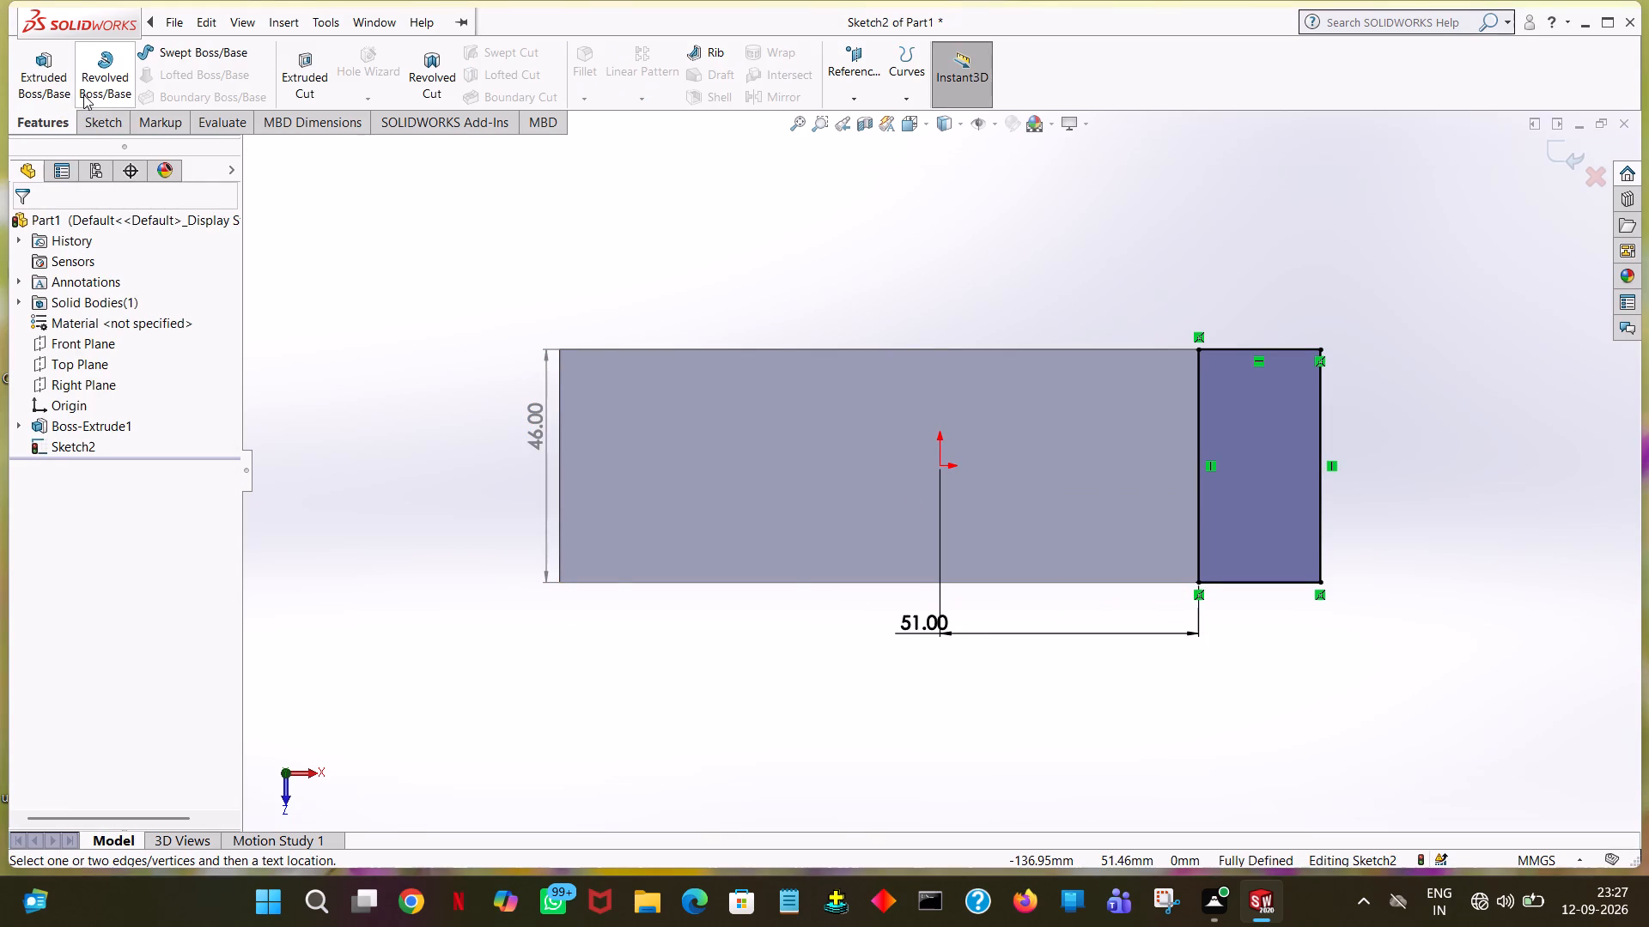
click(47, 94)
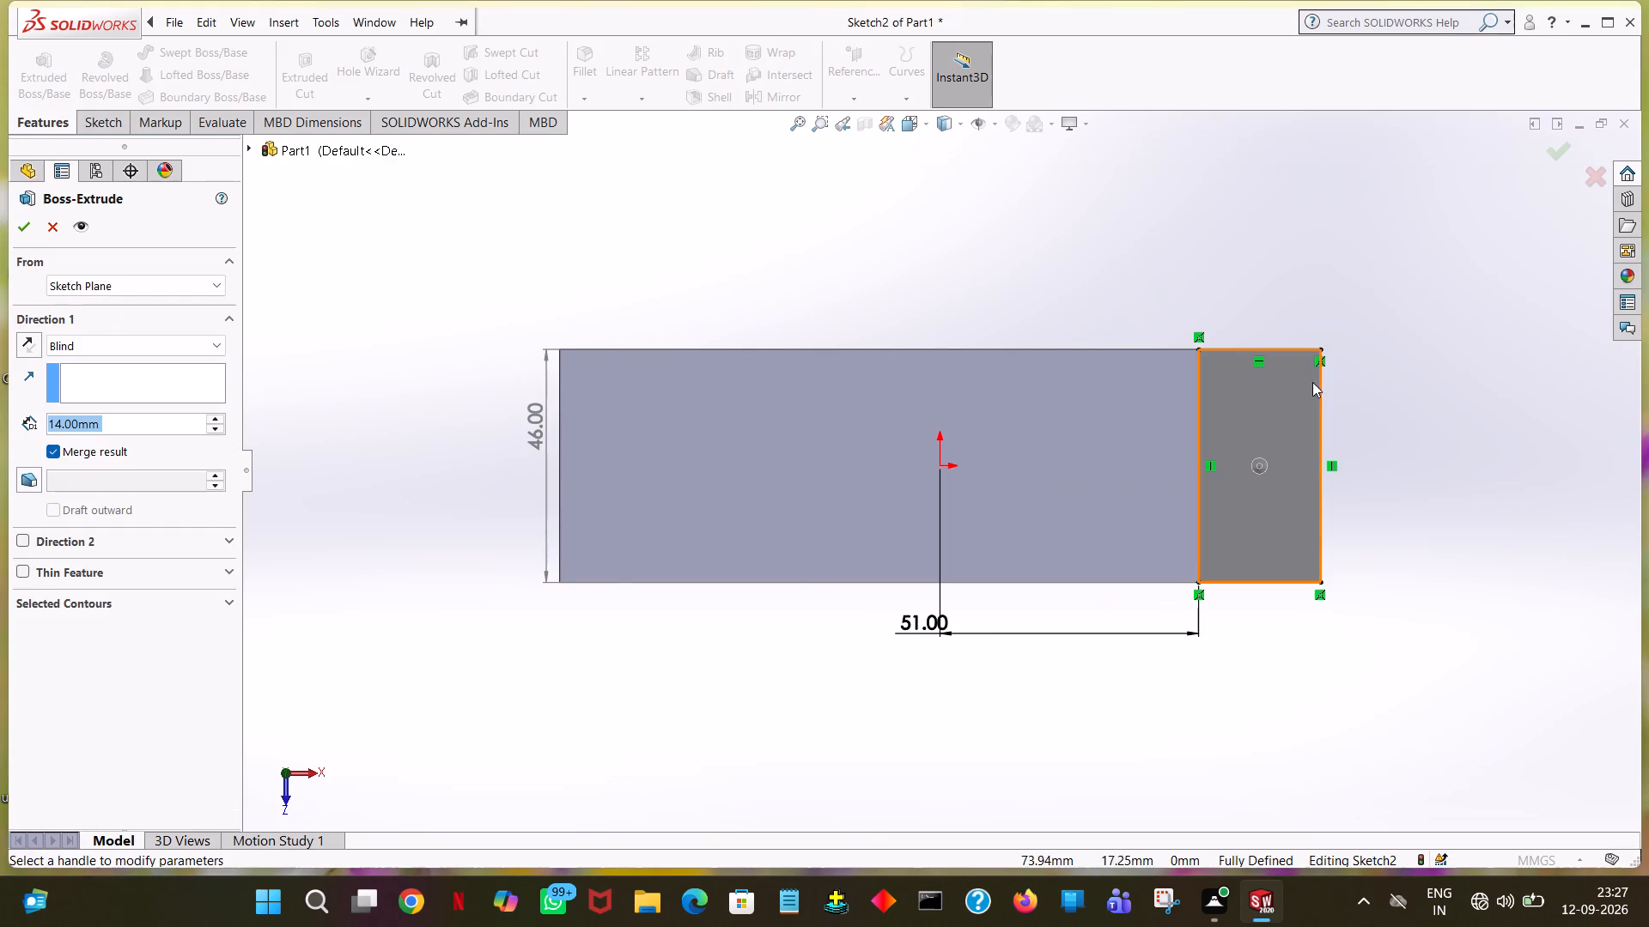
click(1257, 446)
middle_drag(1440, 496, 1435, 208)
key(4)
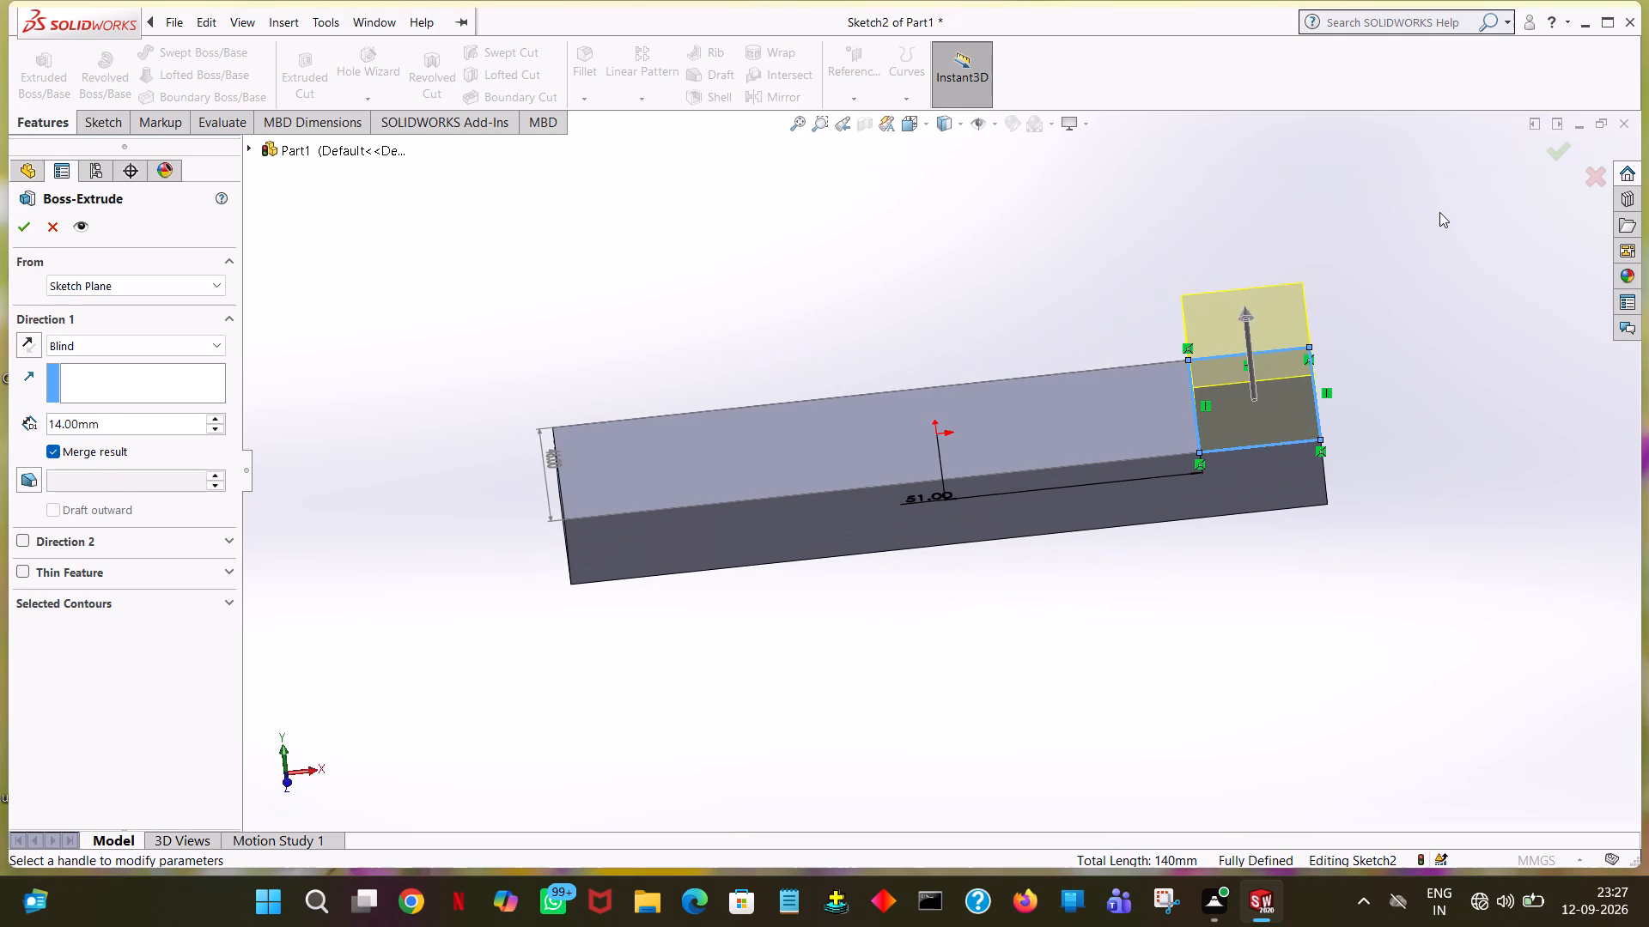
key(Return)
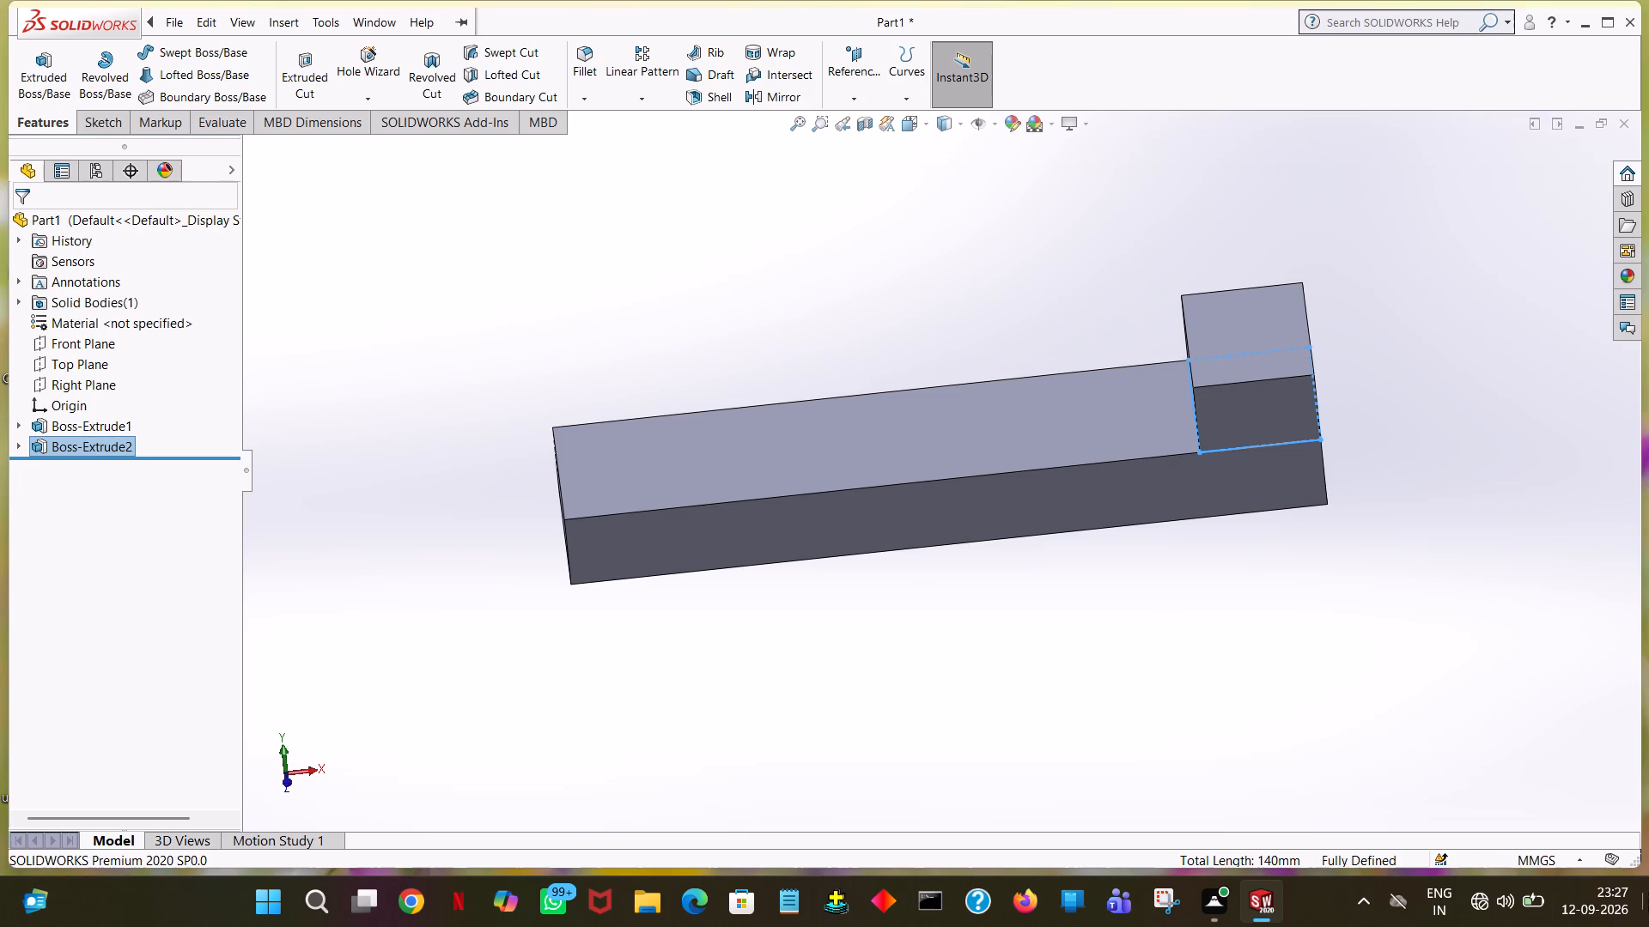
click(973, 252)
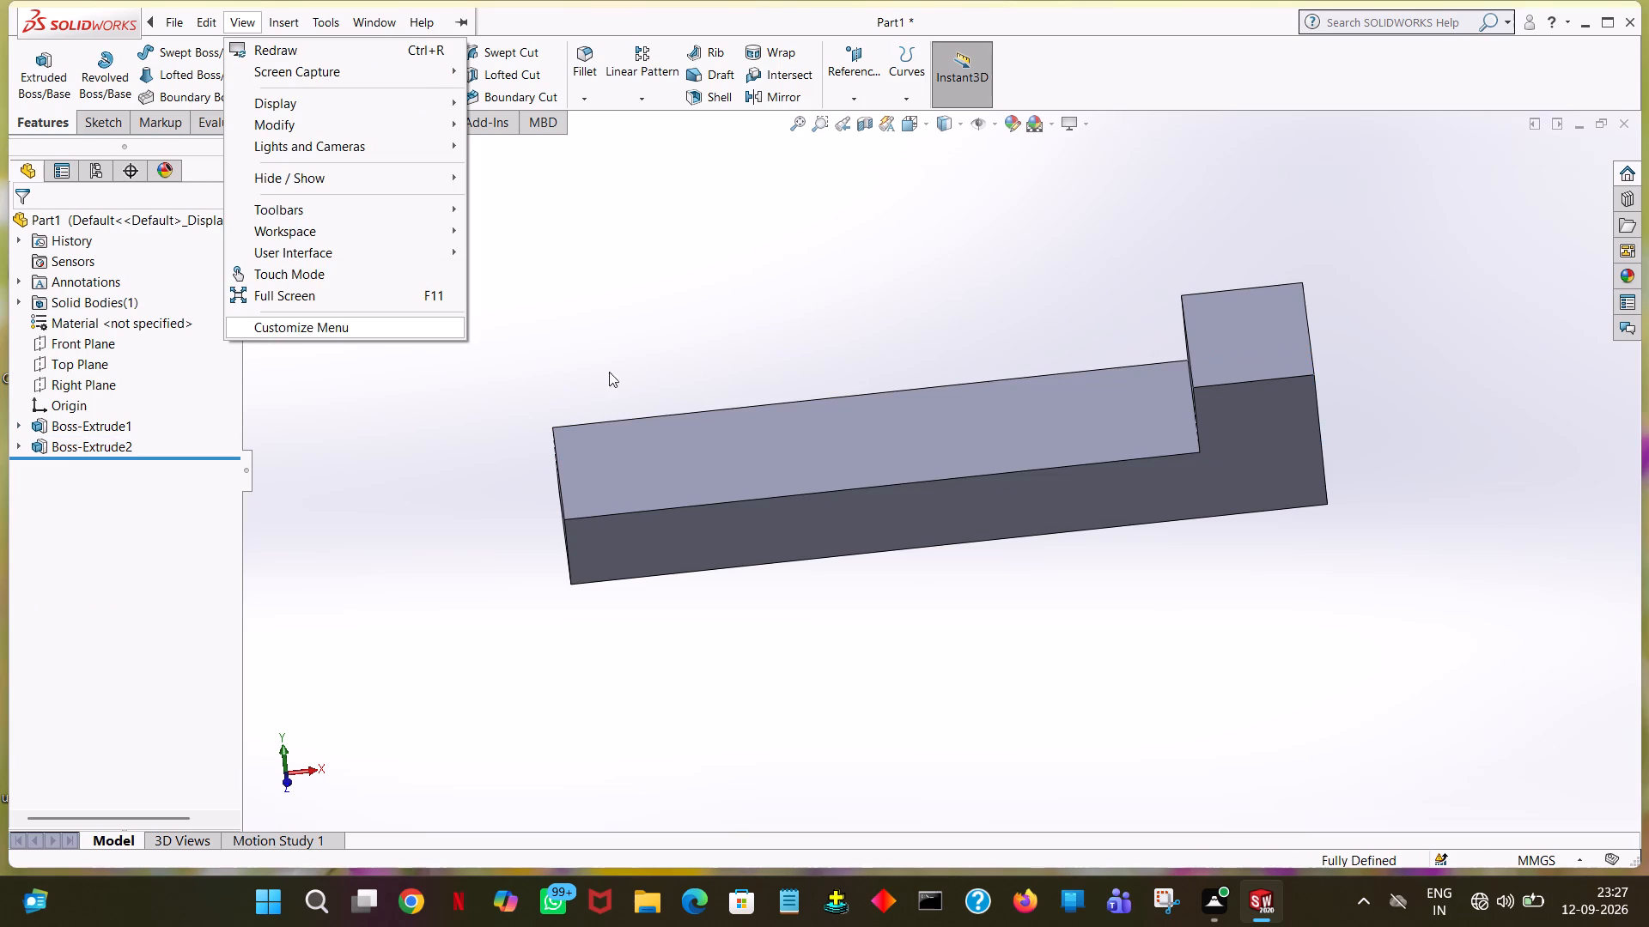
Mirror the raised end boss about the Right Plane to the opposite end of the base plate.
click(703, 237)
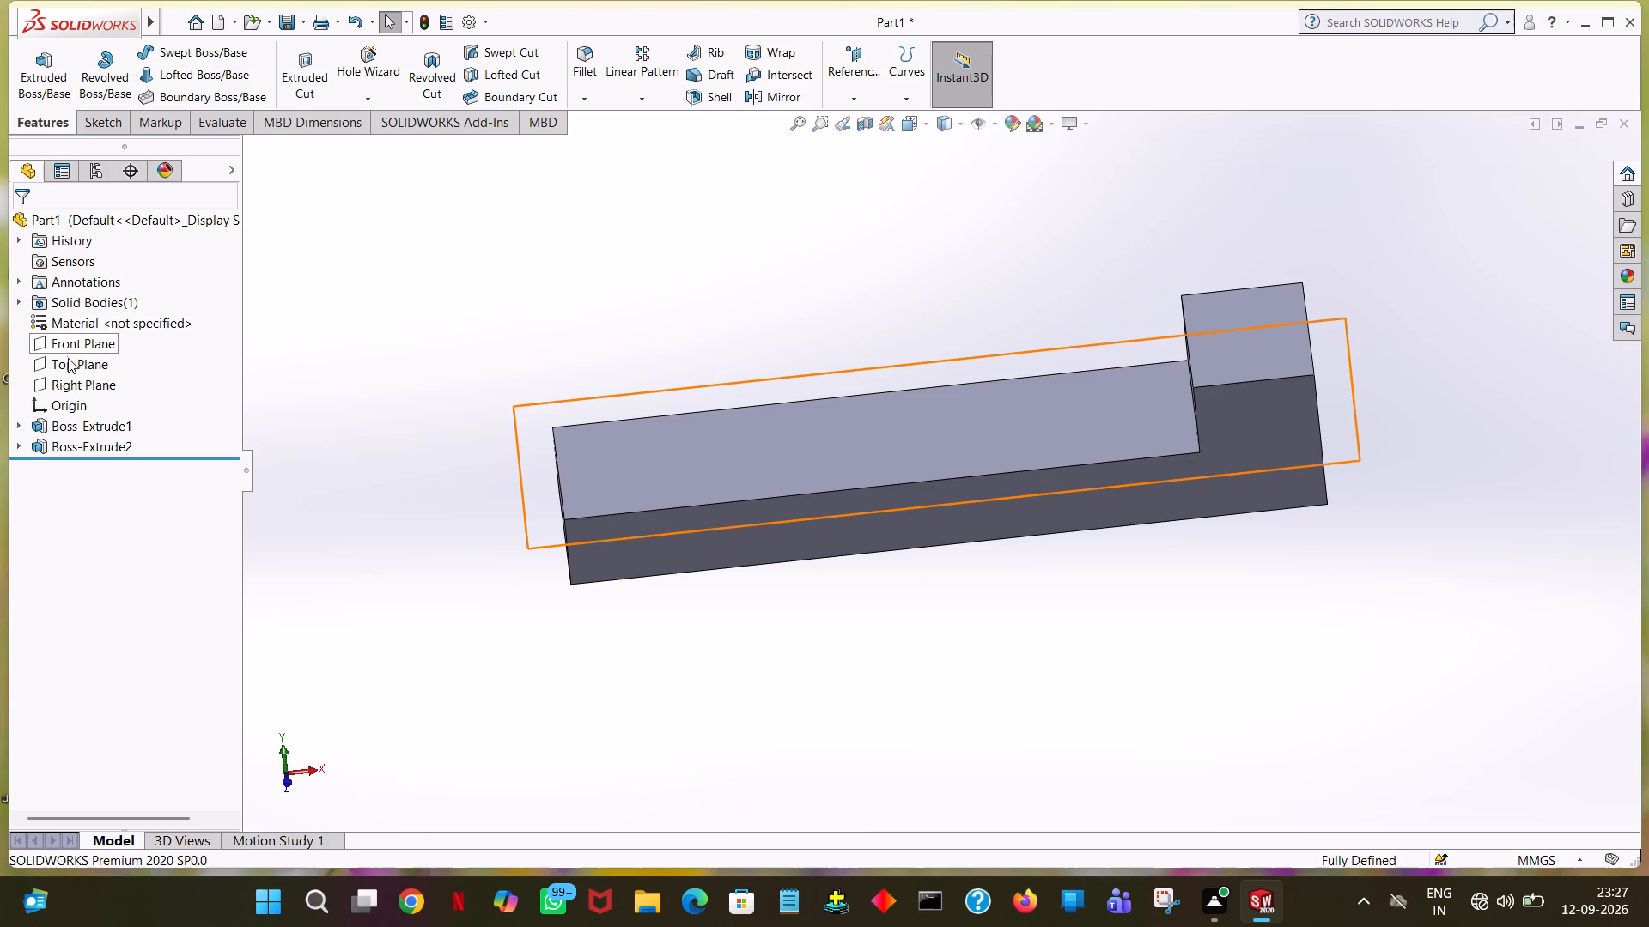
middle_drag(826, 332, 837, 387)
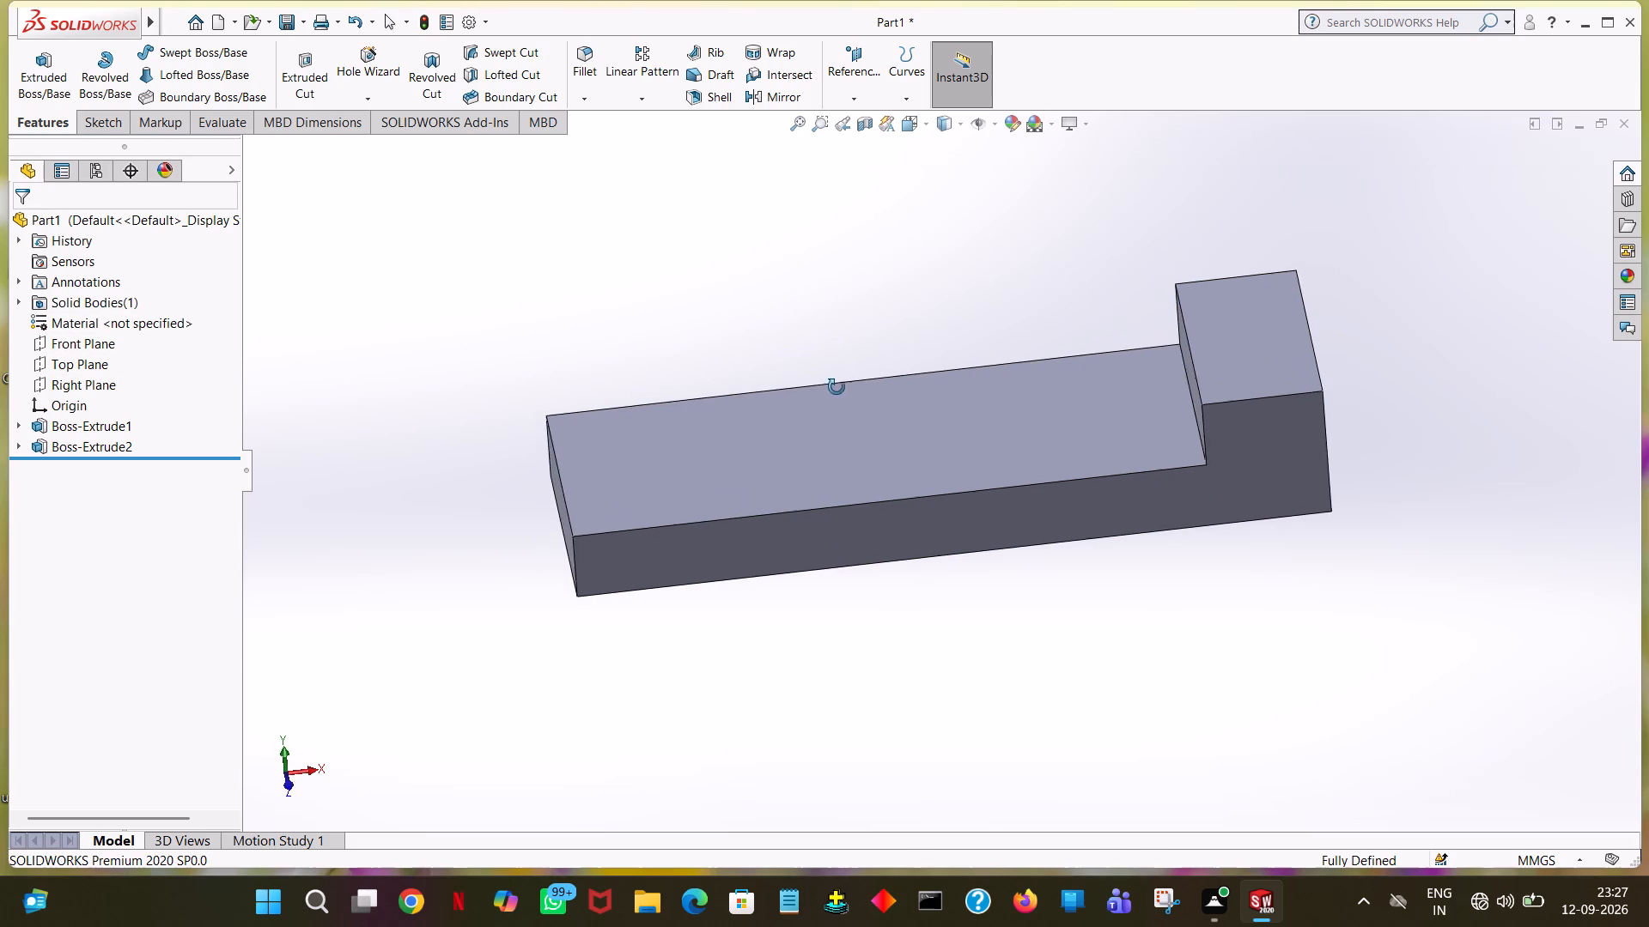
middle_drag(837, 387, 837, 449)
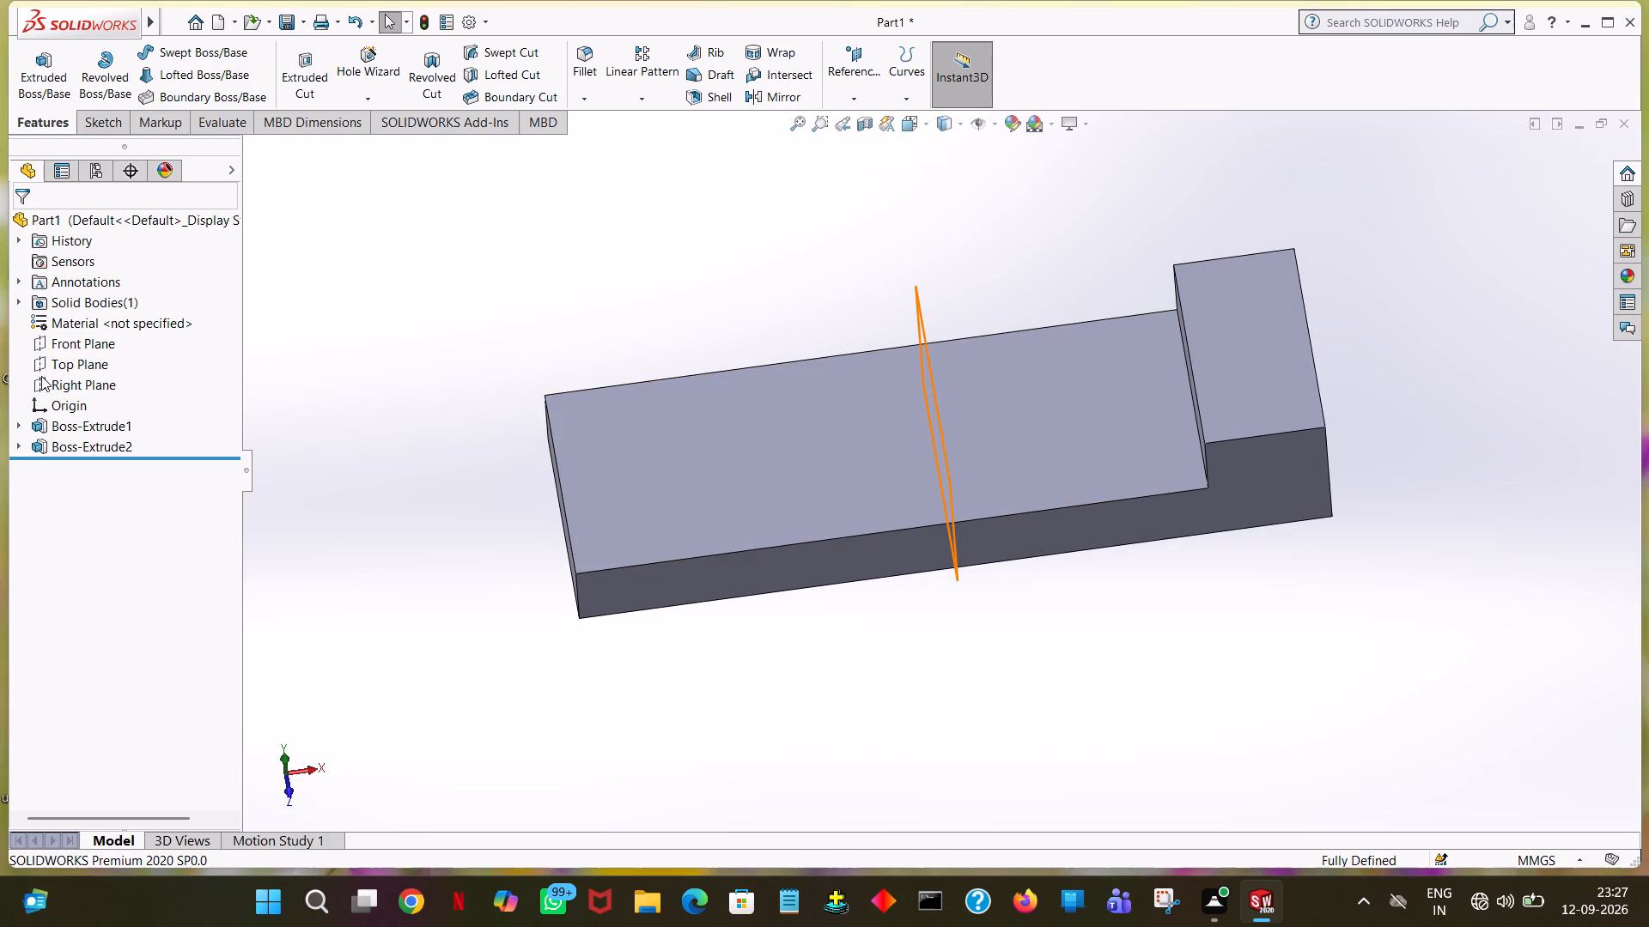
click(41, 376)
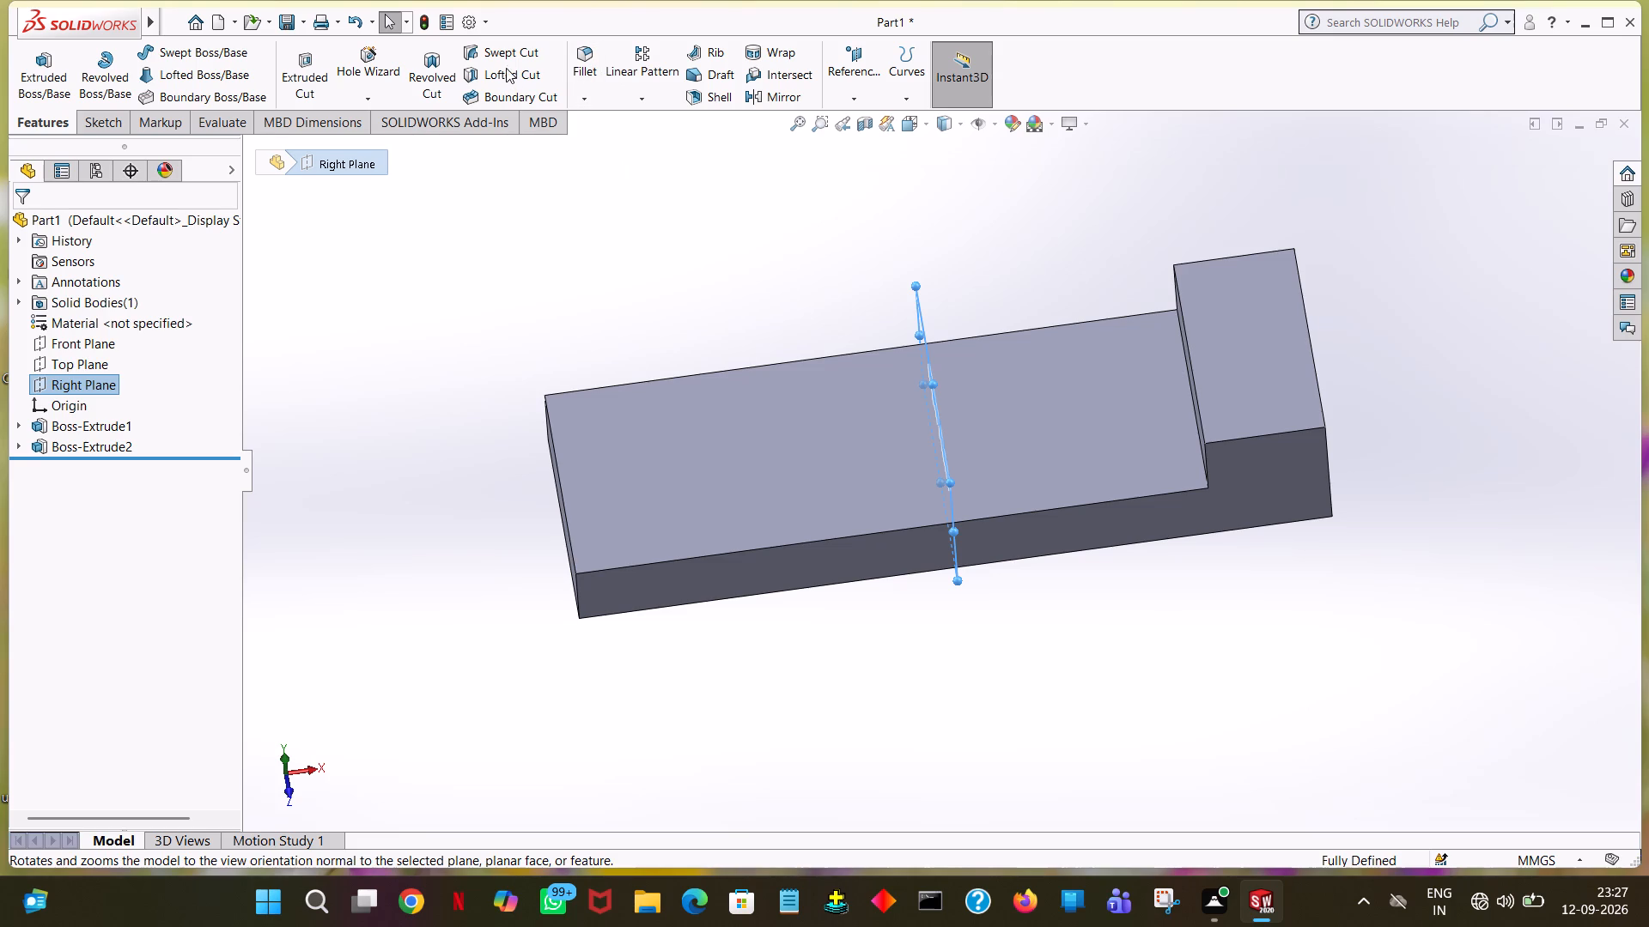
click(739, 95)
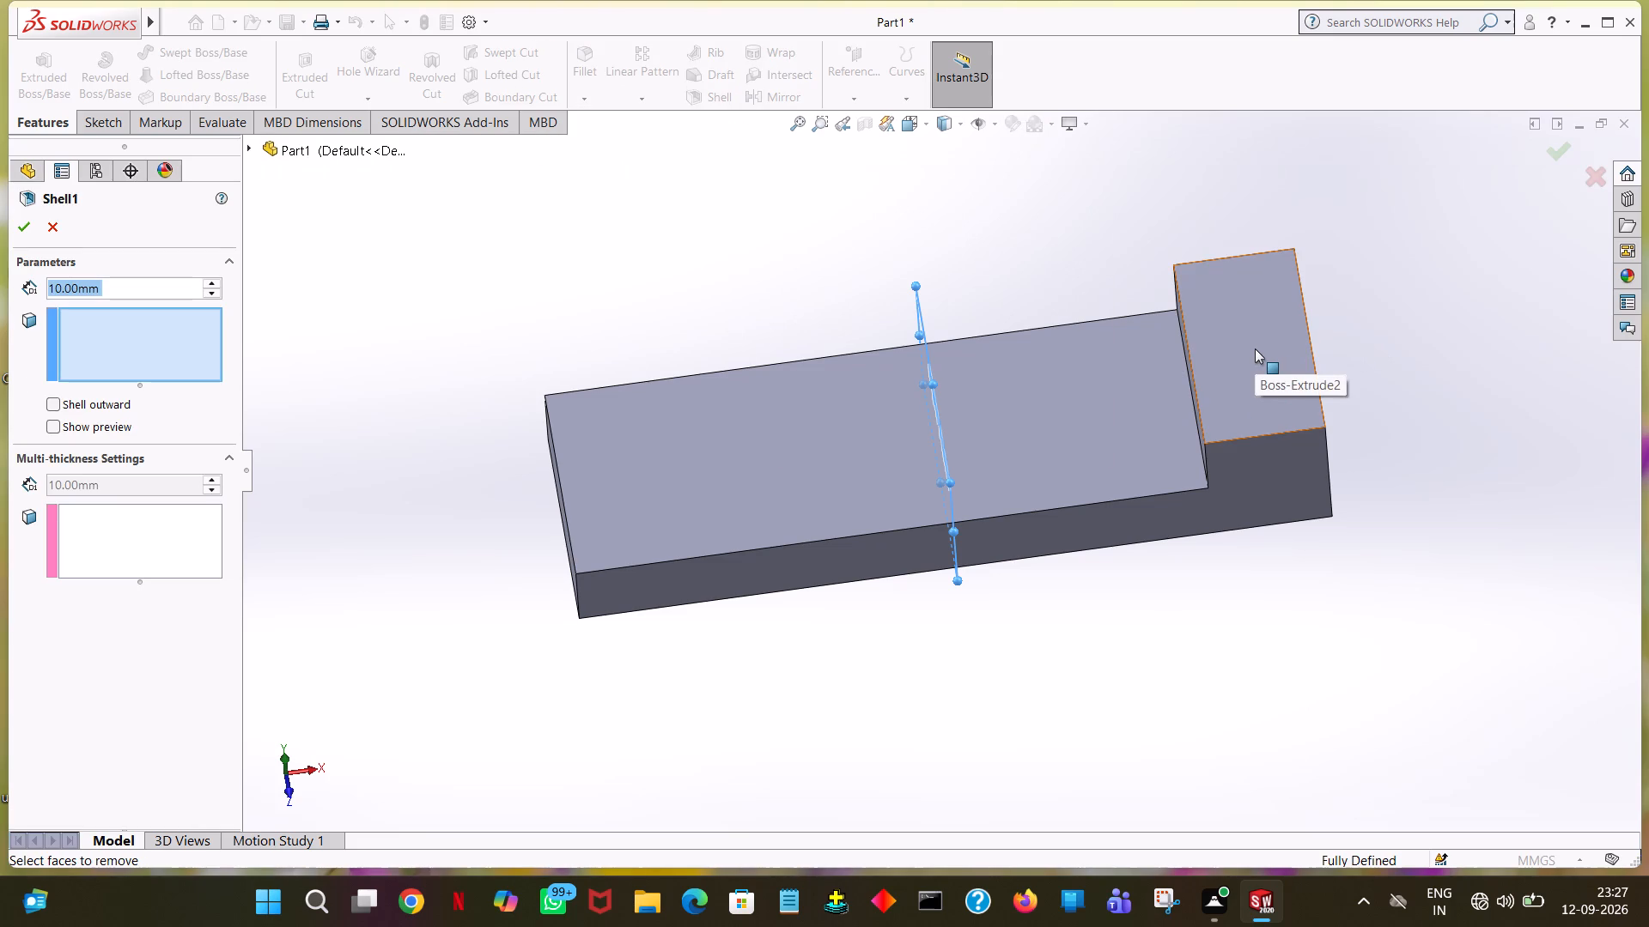
click(52, 234)
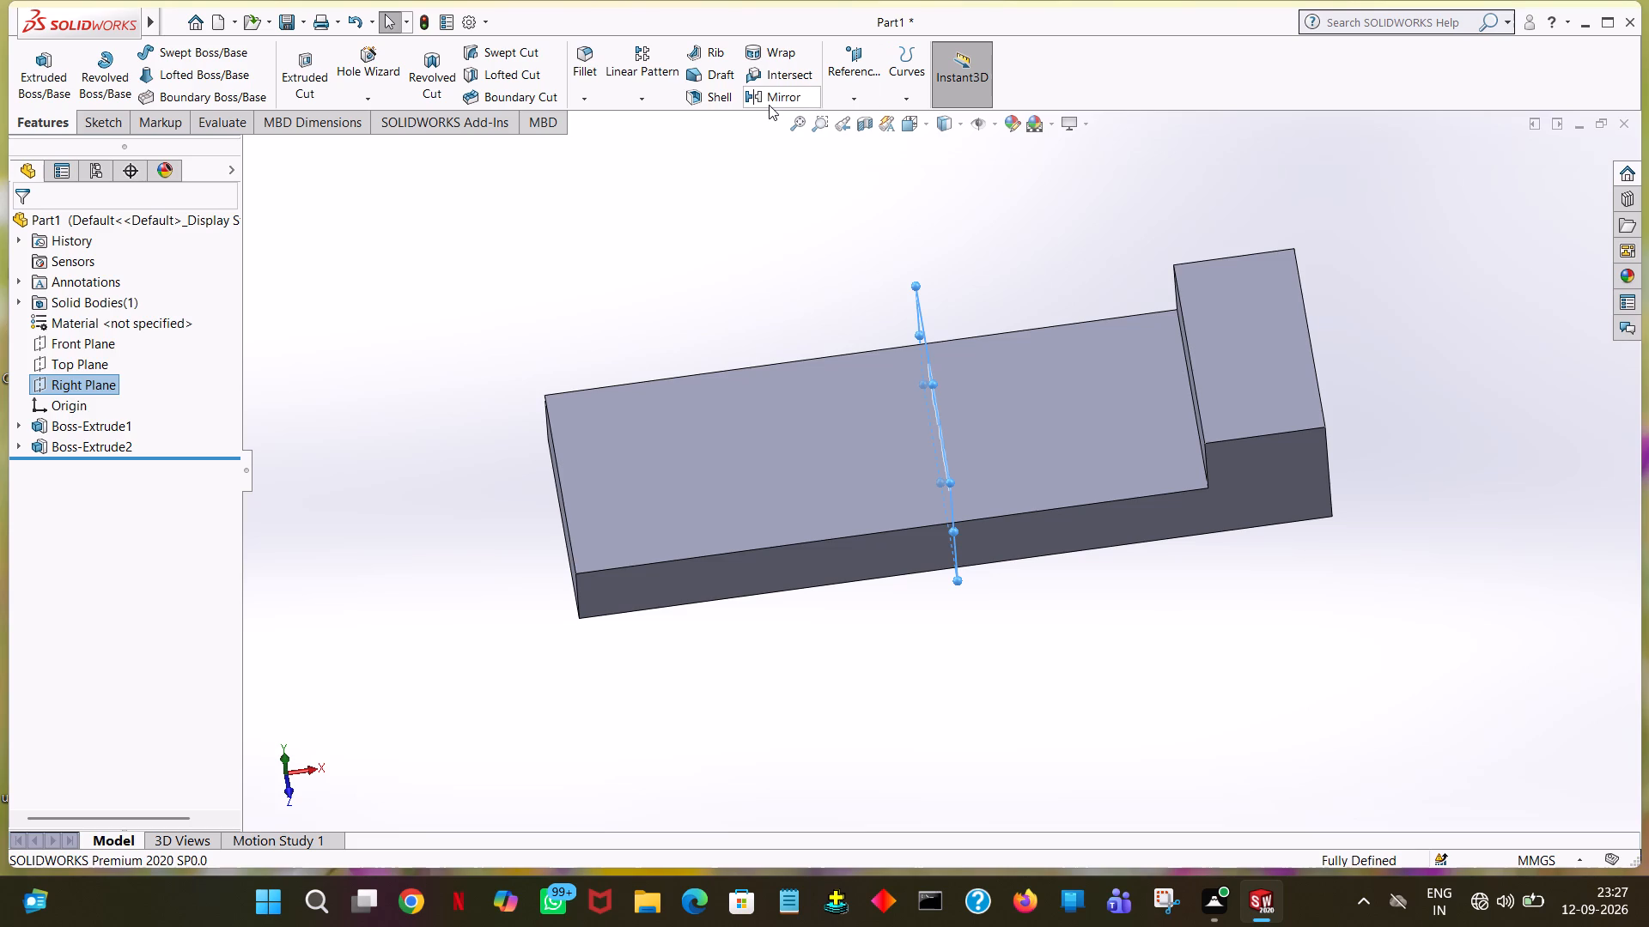
click(769, 105)
click(1243, 365)
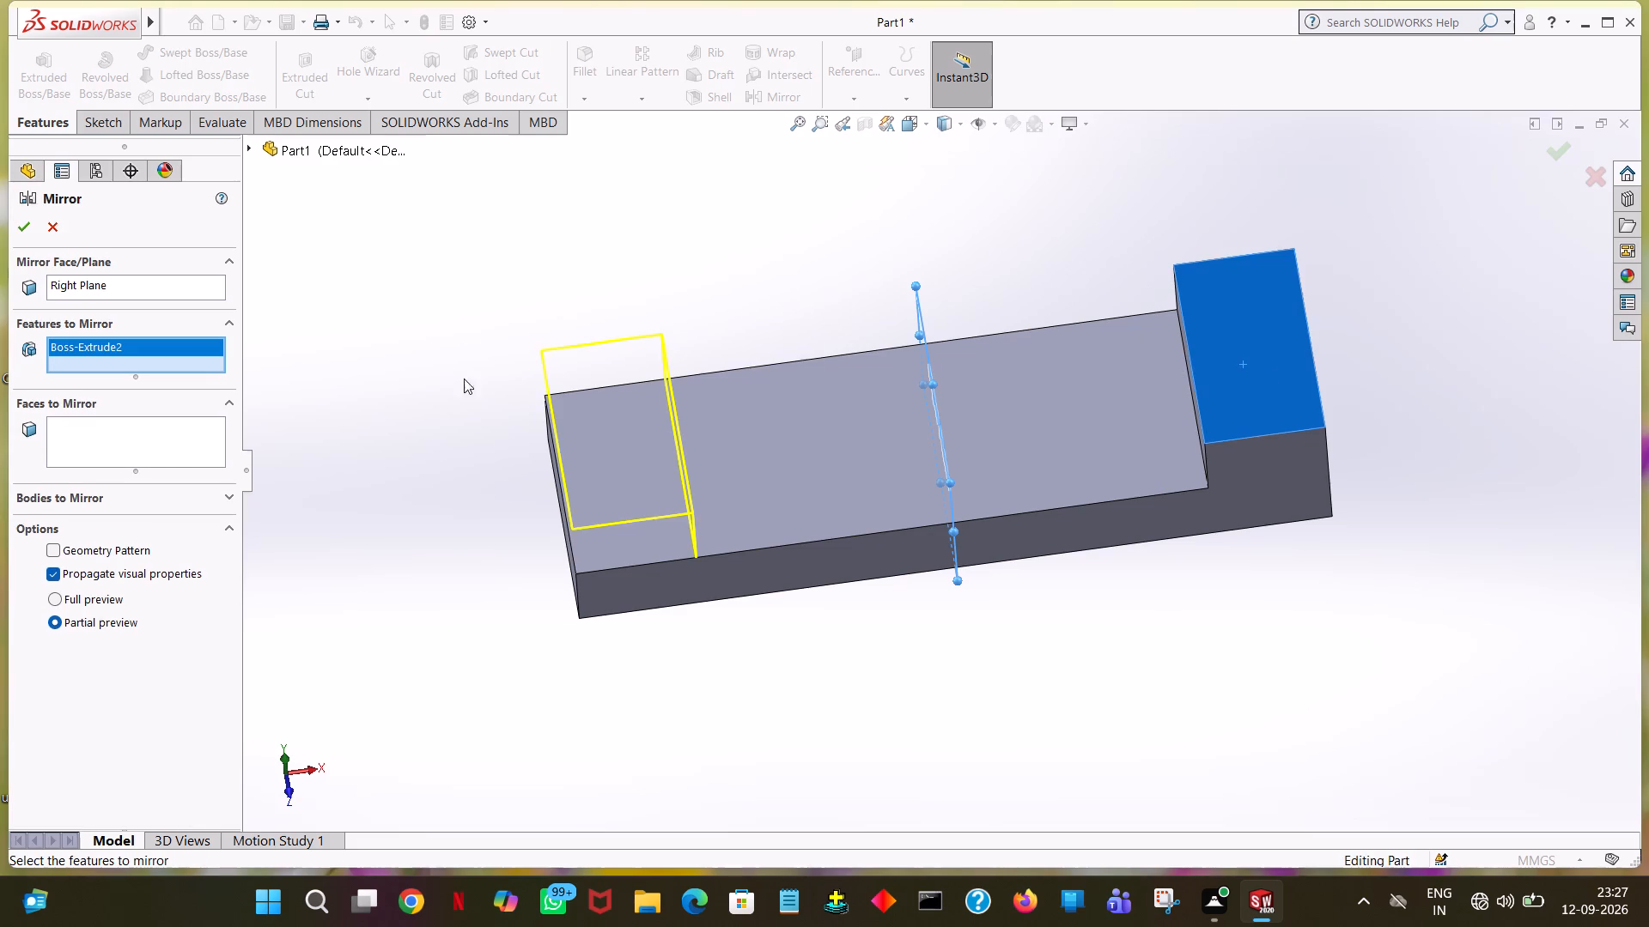
click(23, 225)
Start an Extruded Boss/Base sketch on the top face of the raised end boss on the positive X side.
middle_drag(807, 303, 799, 258)
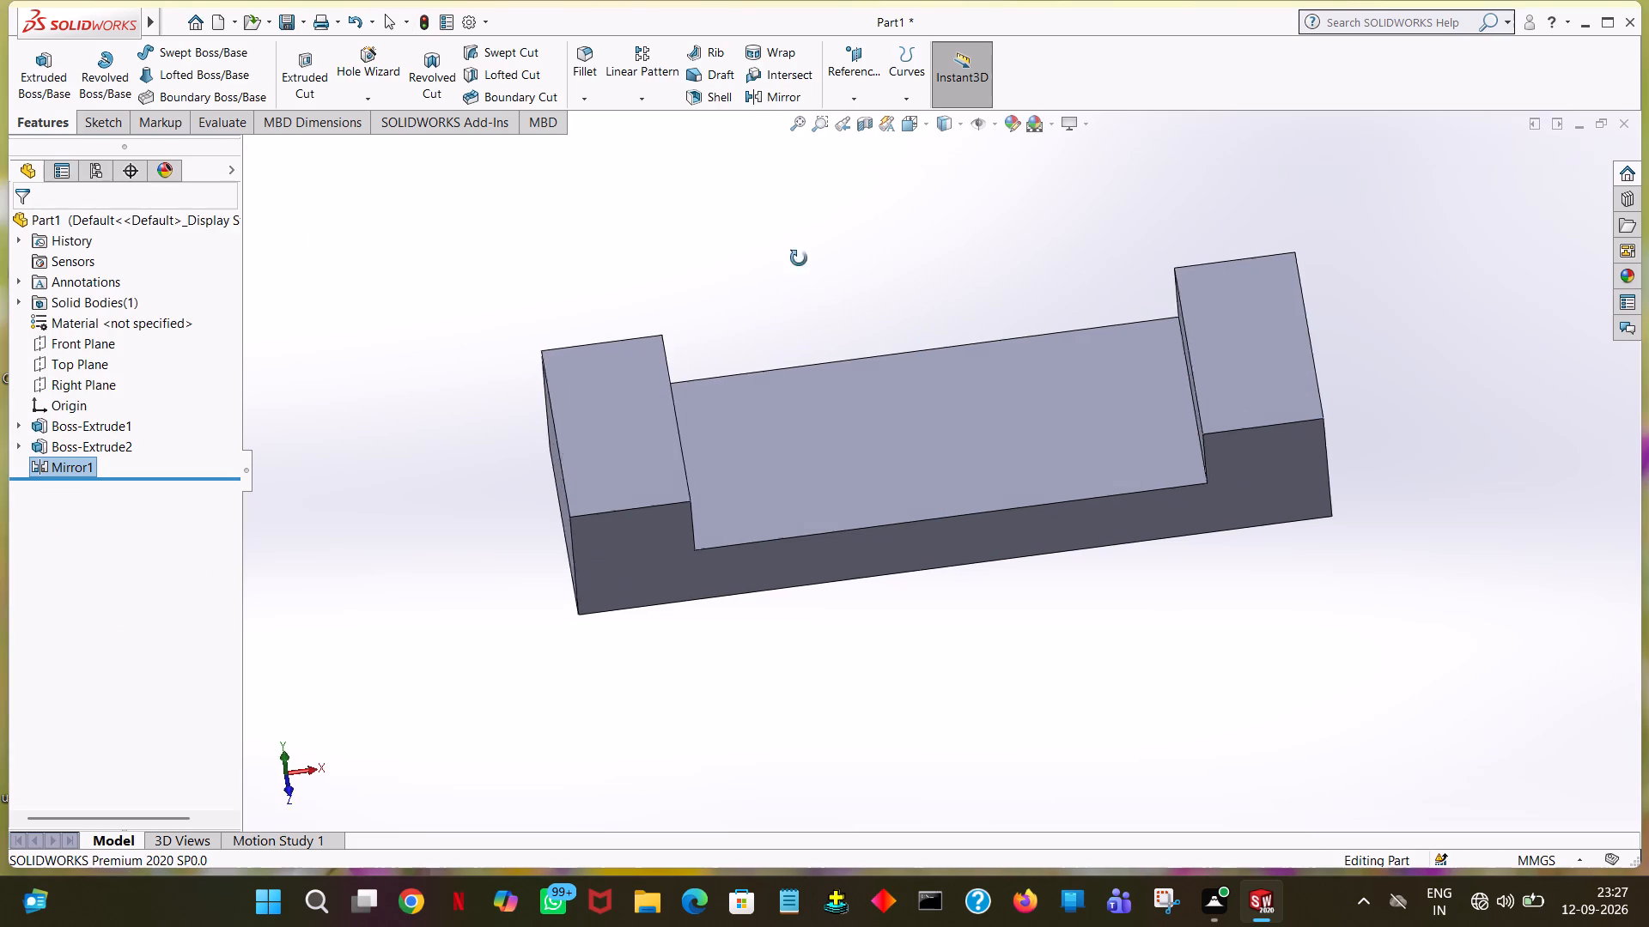
middle_drag(799, 258, 785, 494)
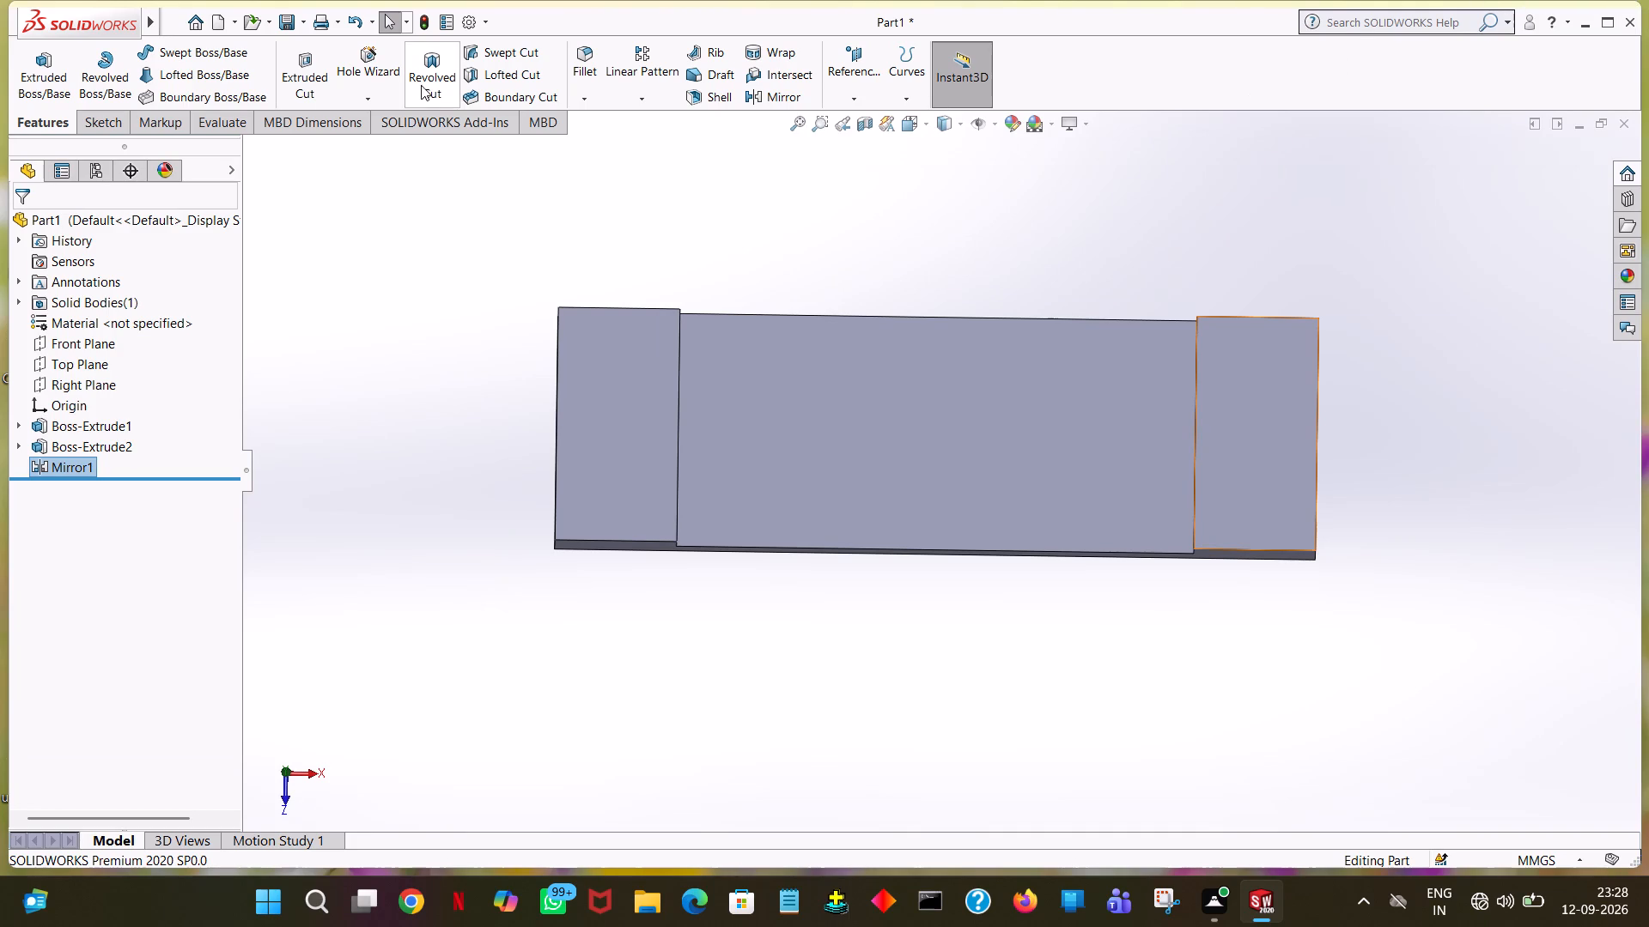
click(110, 116)
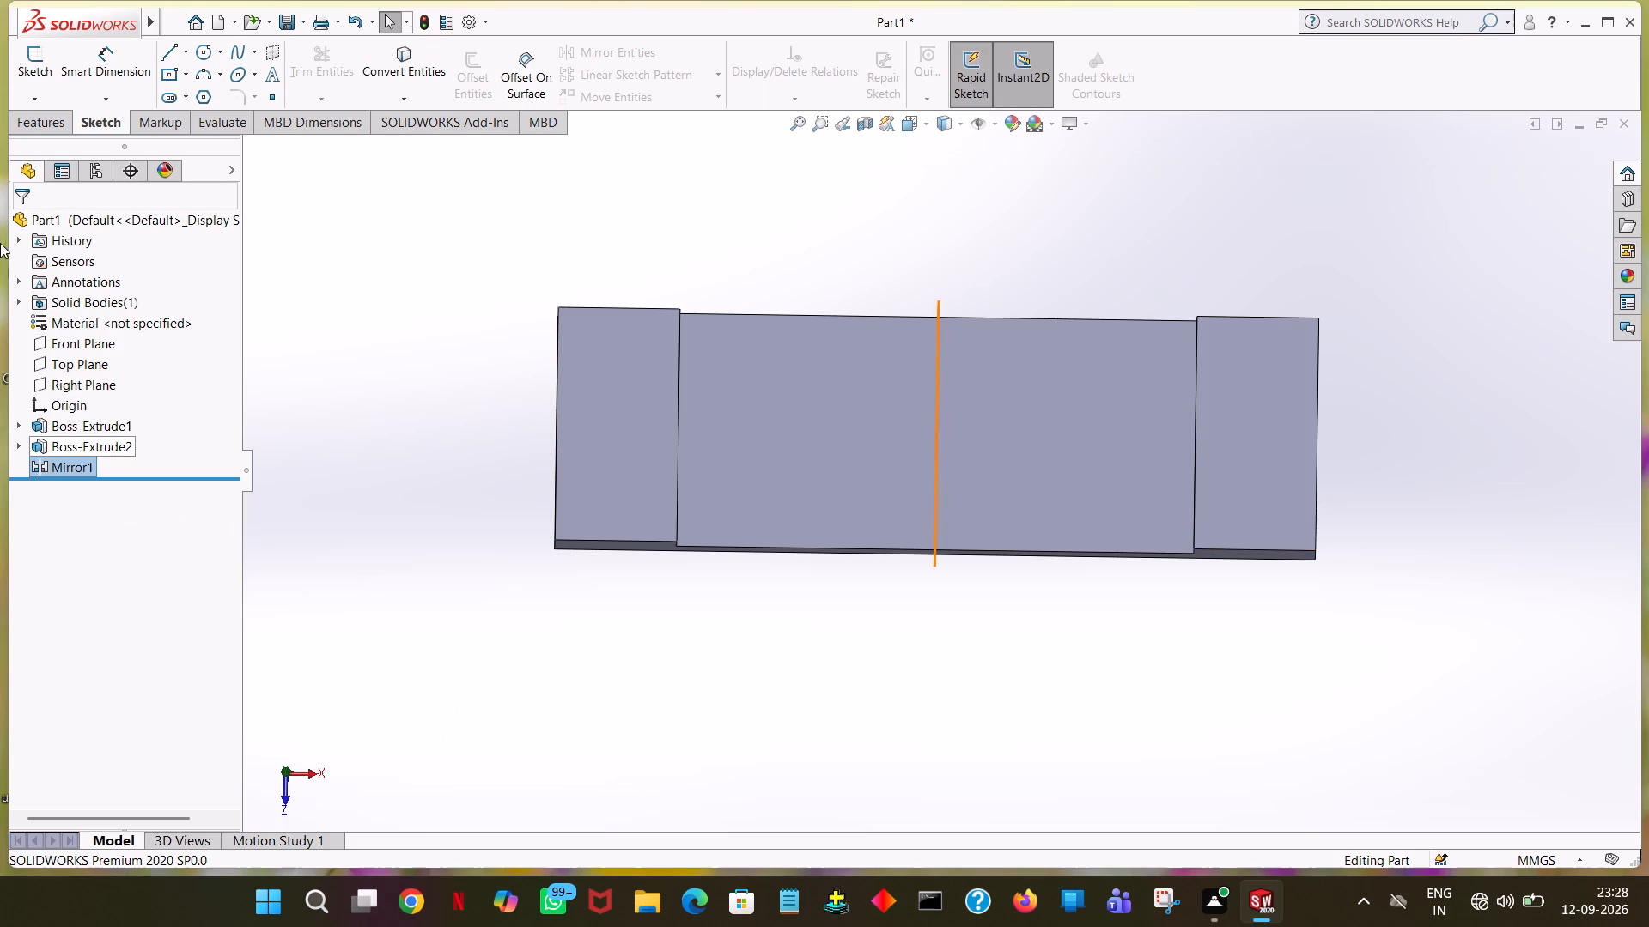
click(204, 49)
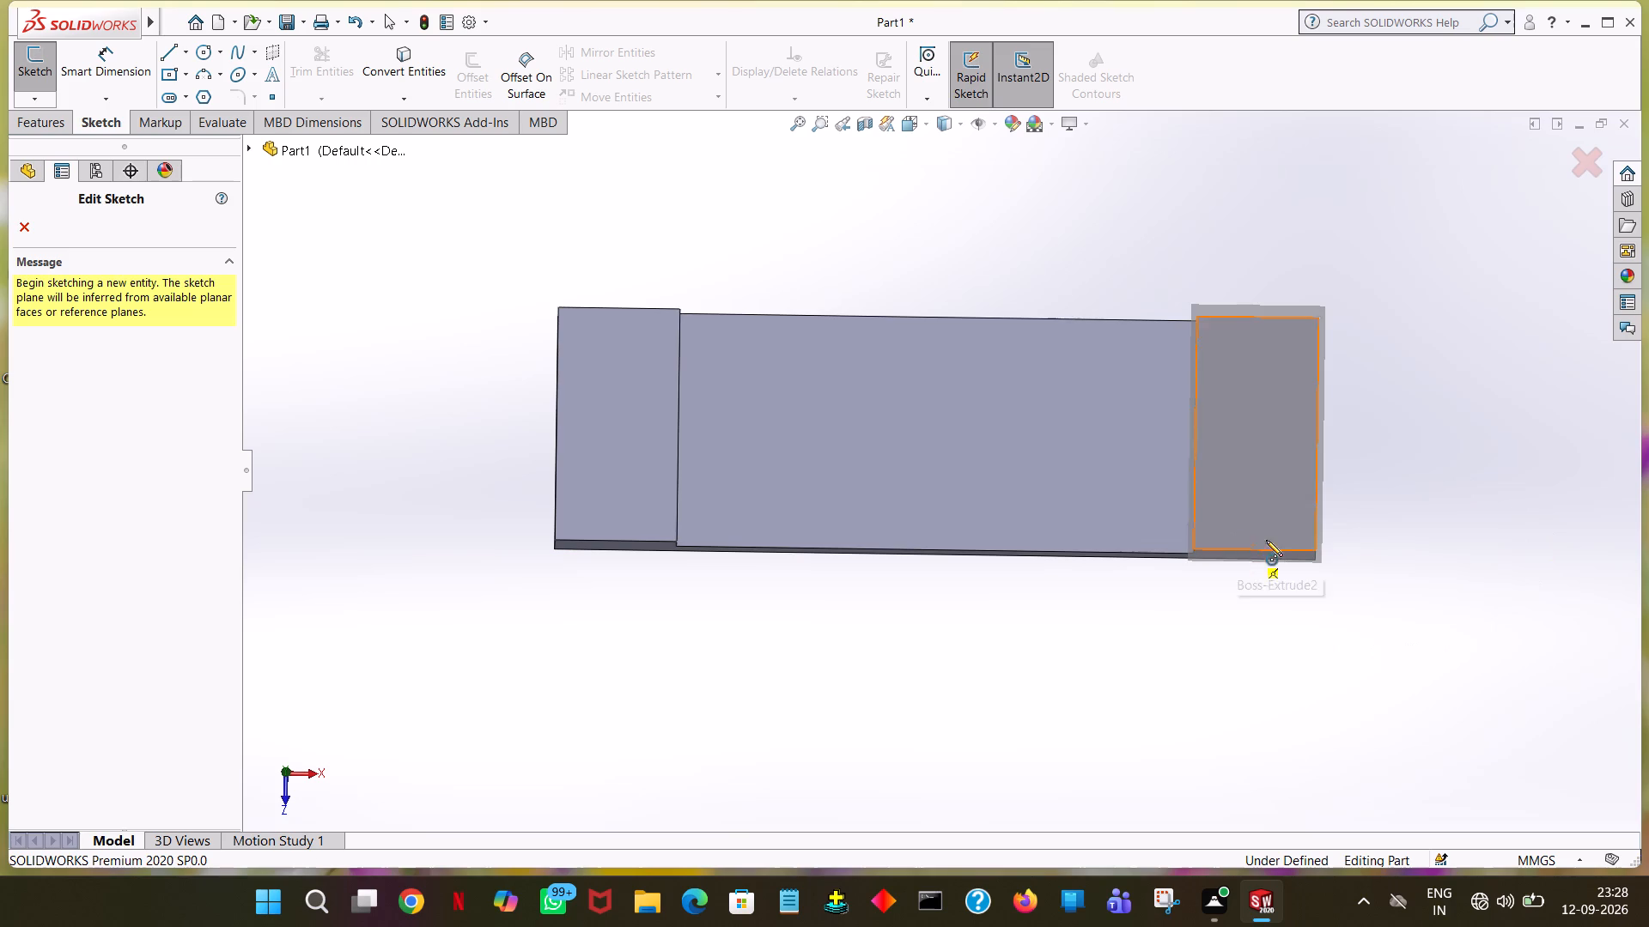
click(52, 128)
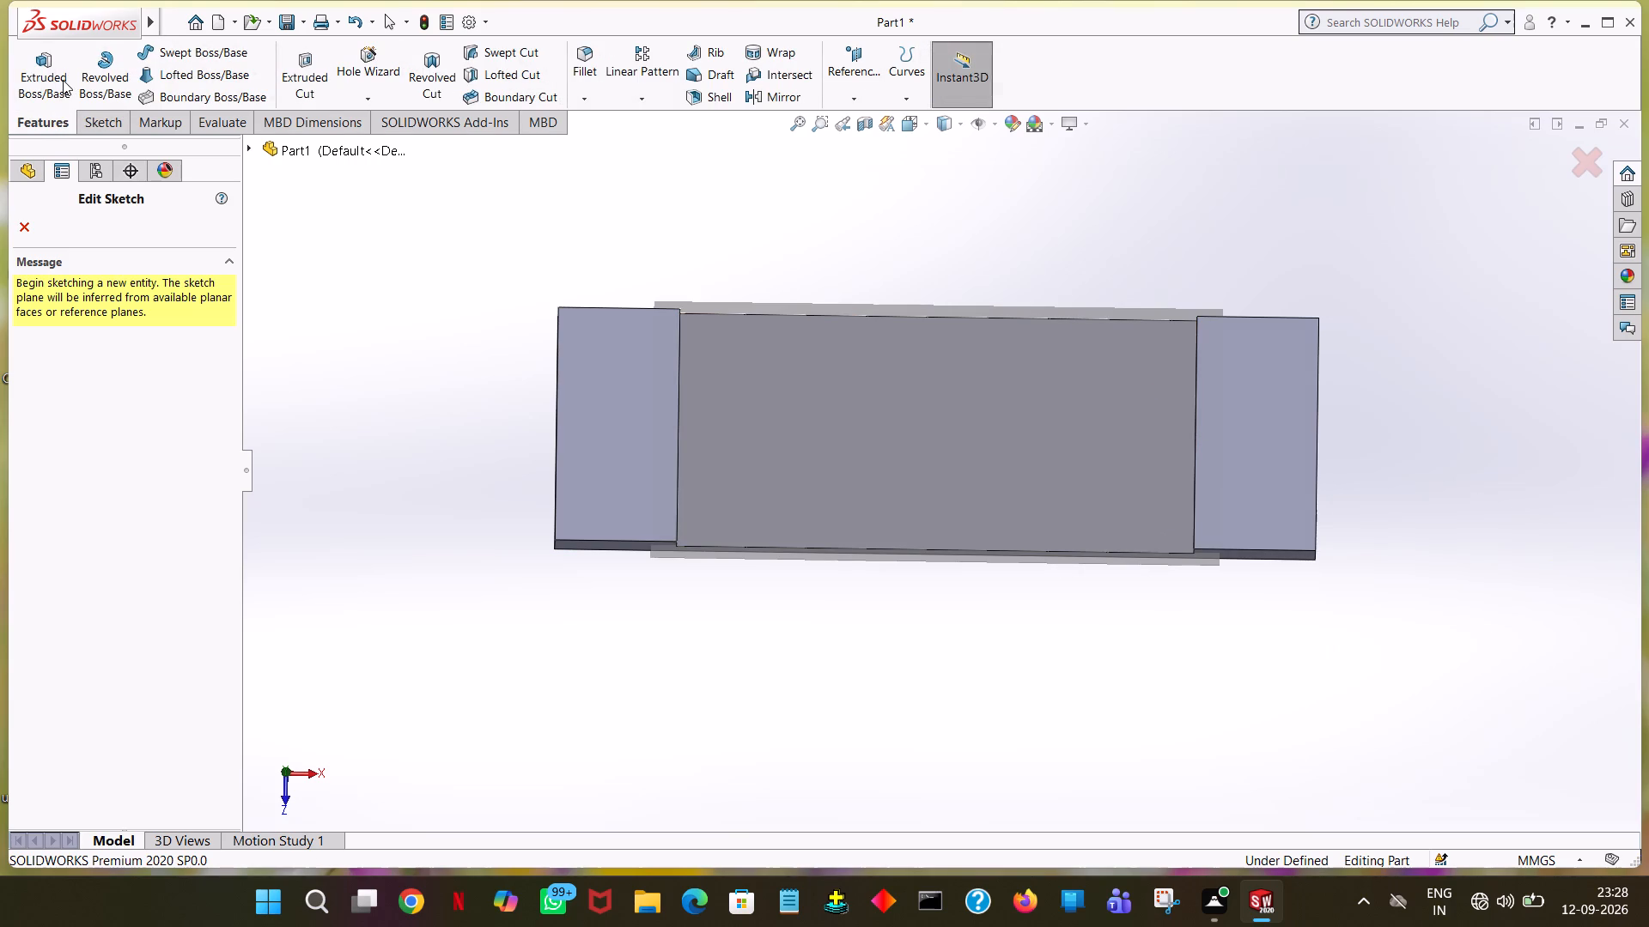
click(63, 80)
click(1232, 444)
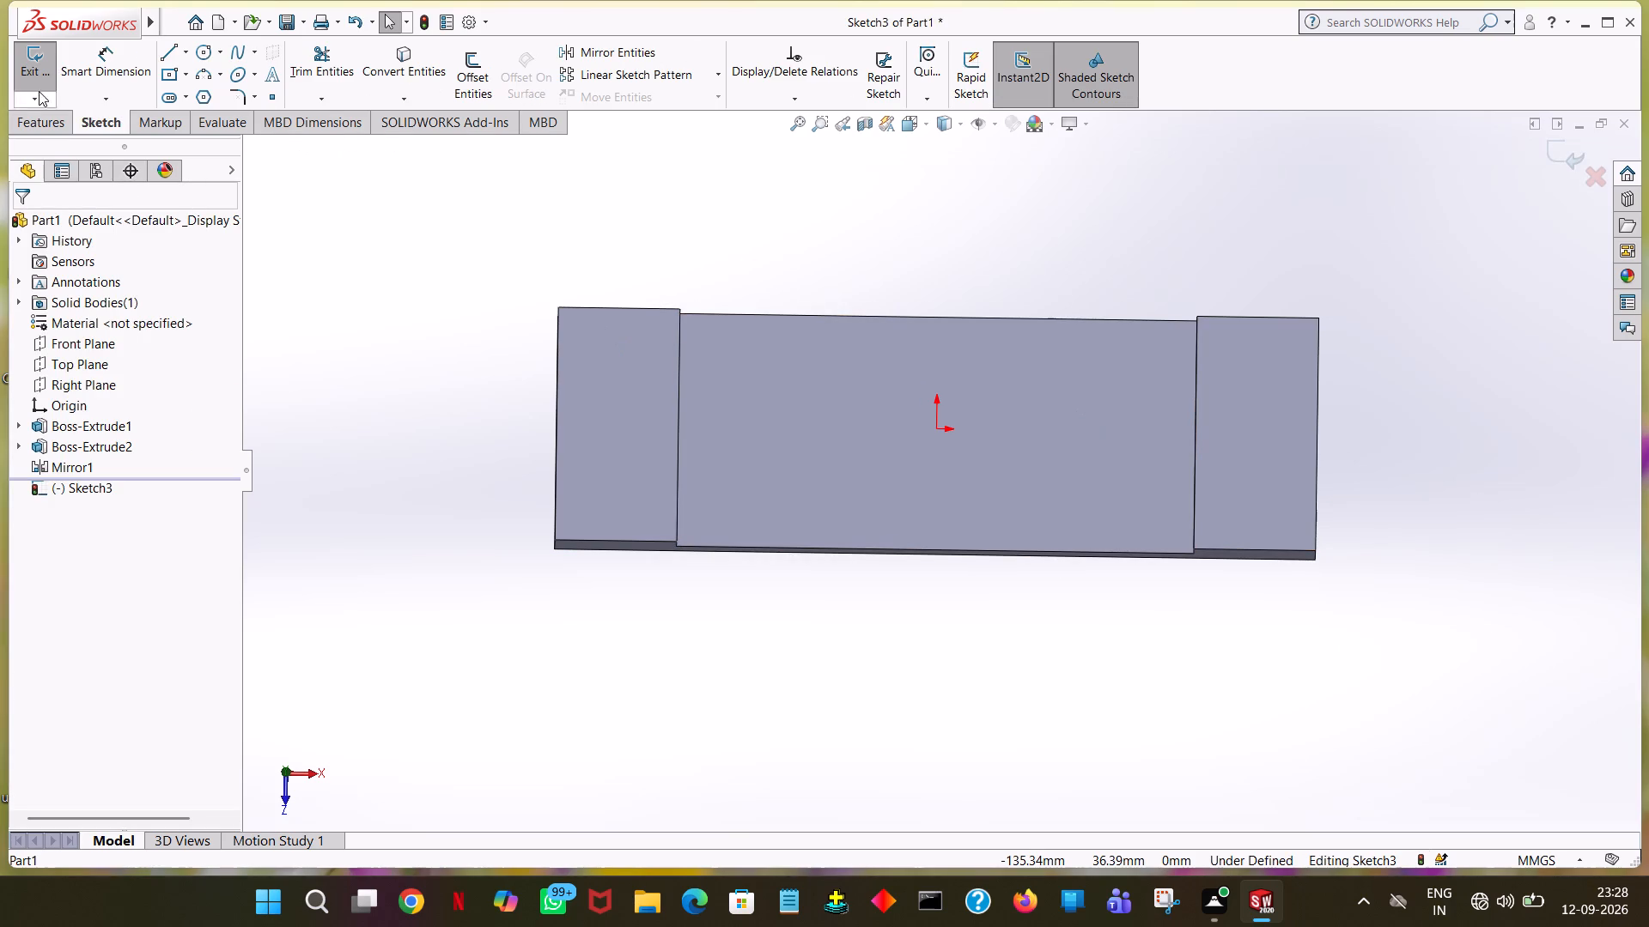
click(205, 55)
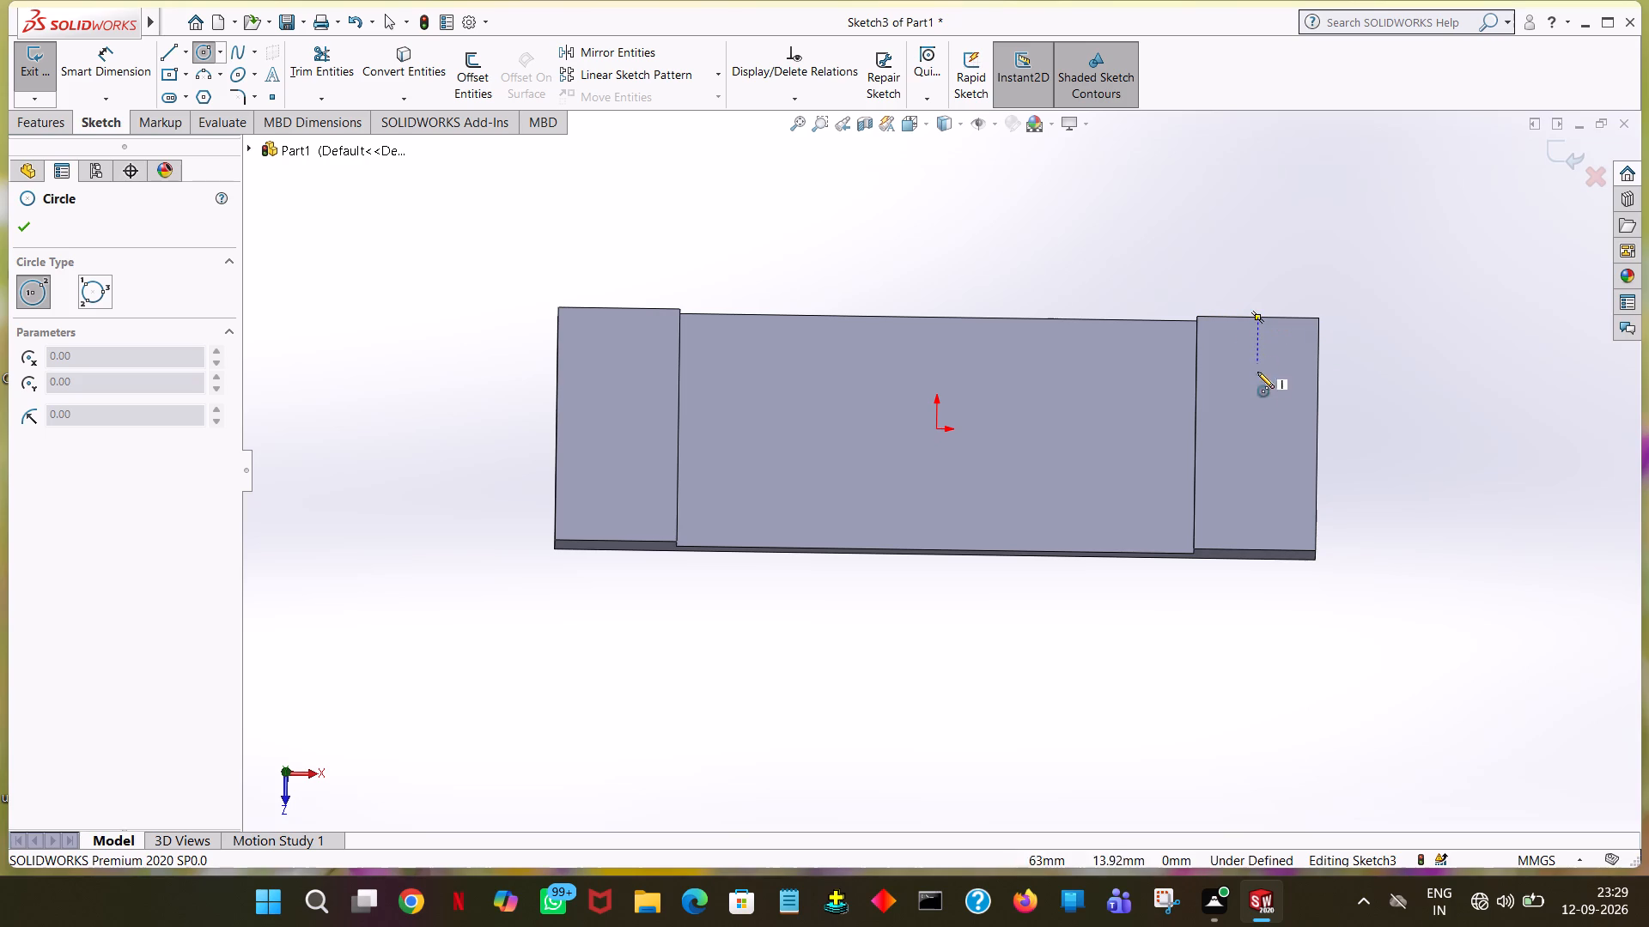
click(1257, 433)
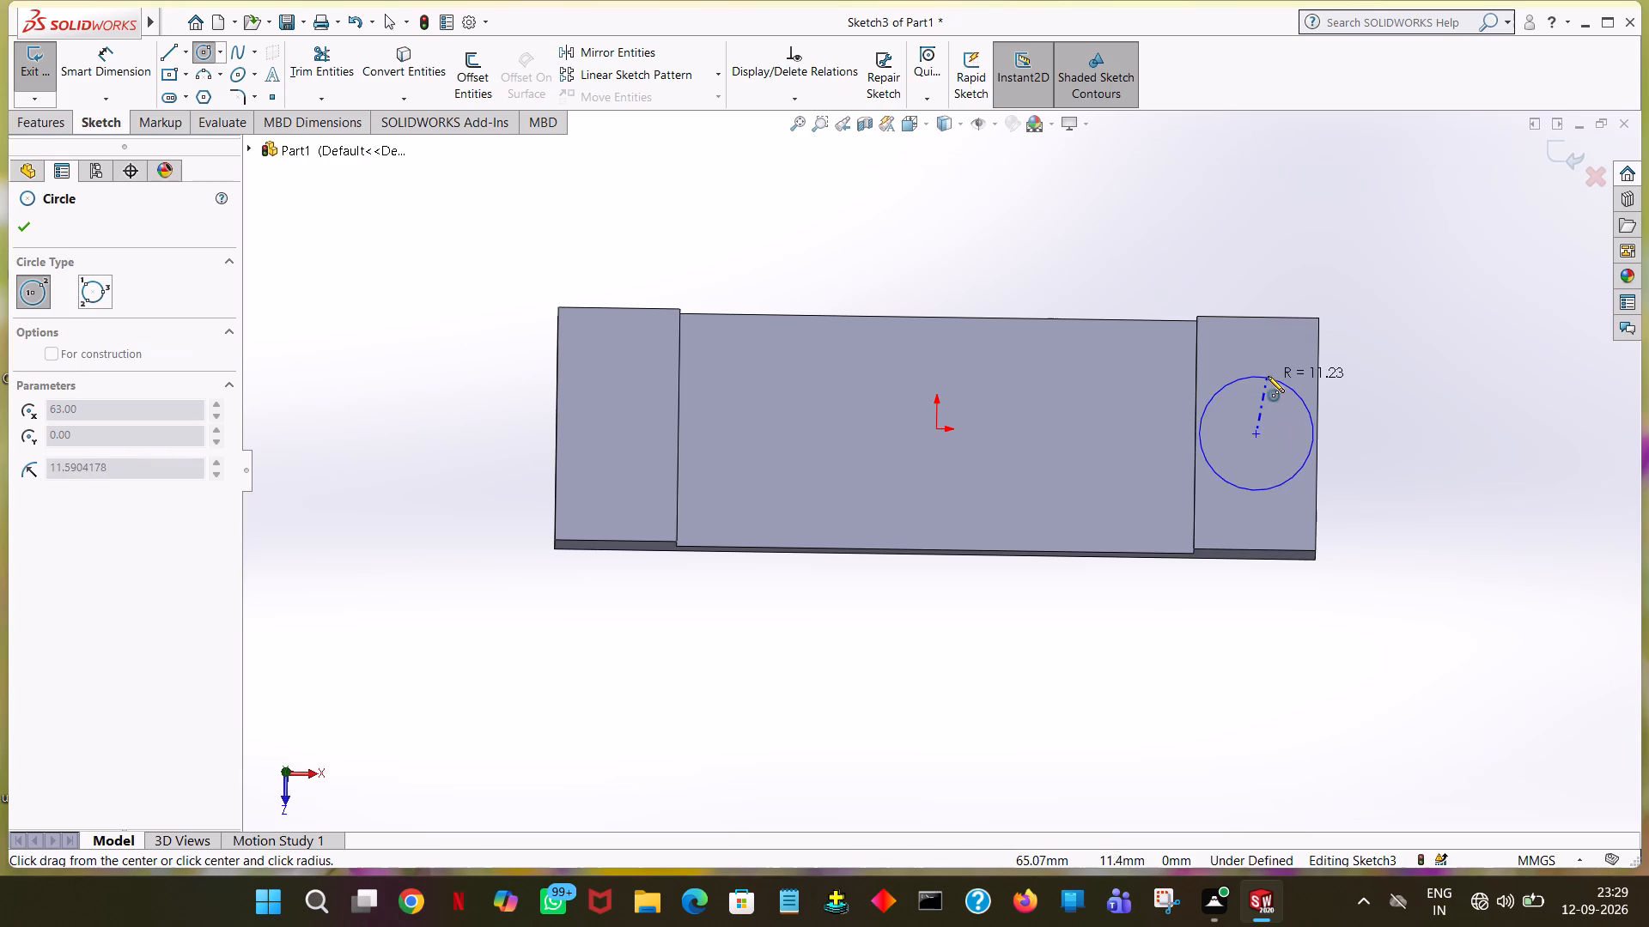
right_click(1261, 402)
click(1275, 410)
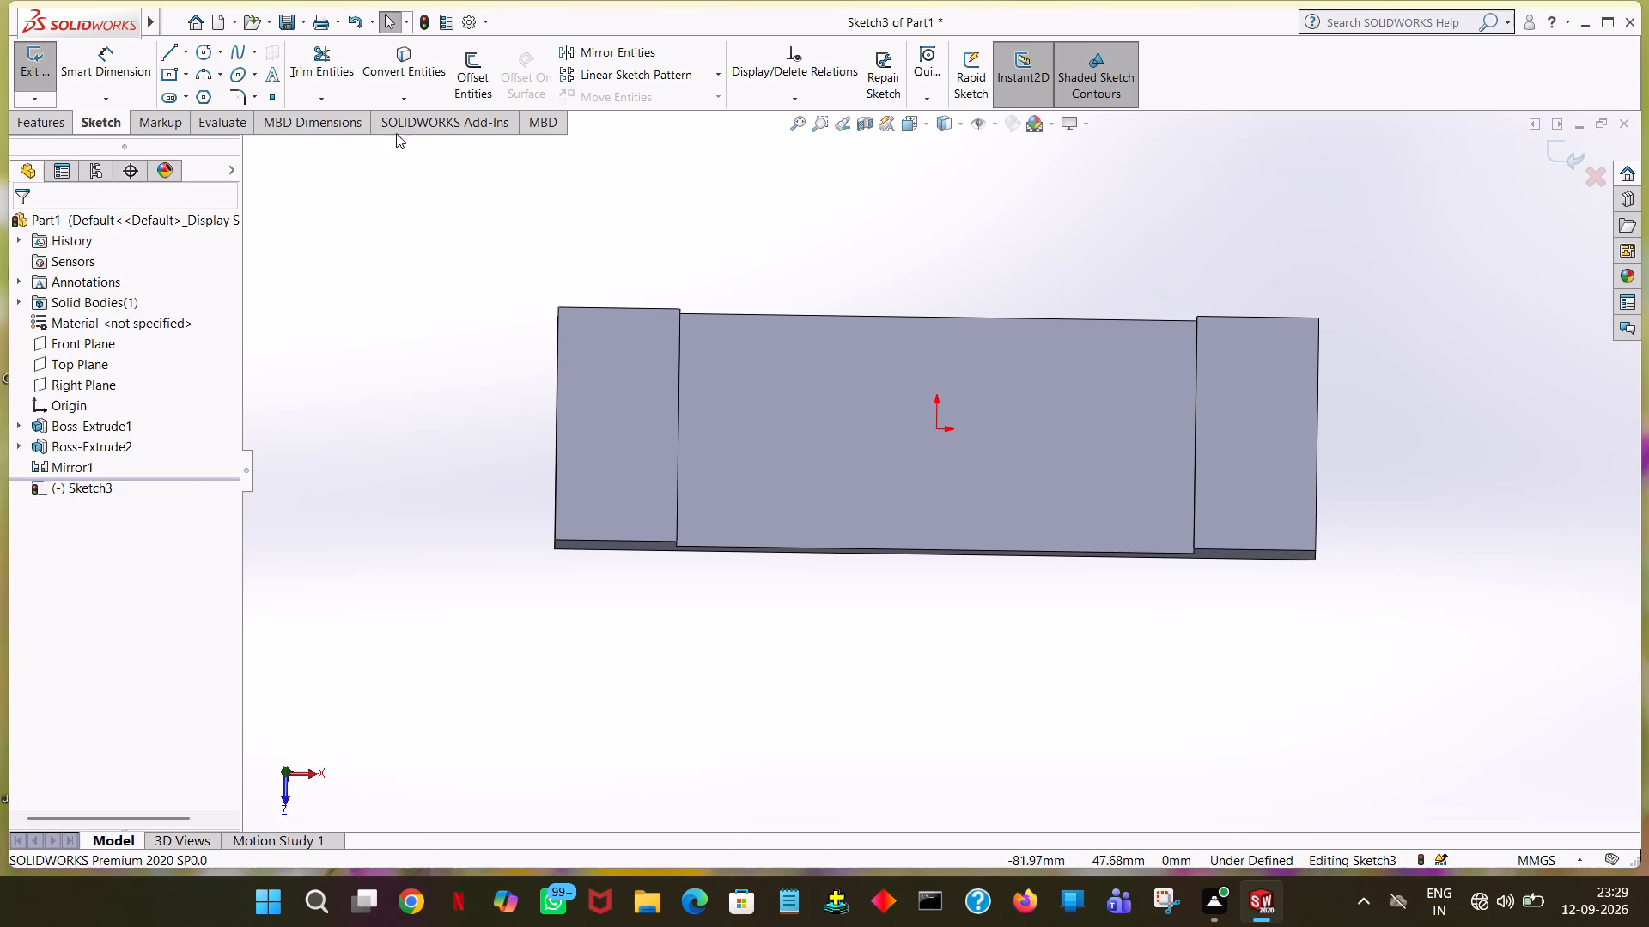
Sketch a vertical line about 12.7 mm long from the centre of the end boss's top face toward its rear edge.
click(167, 45)
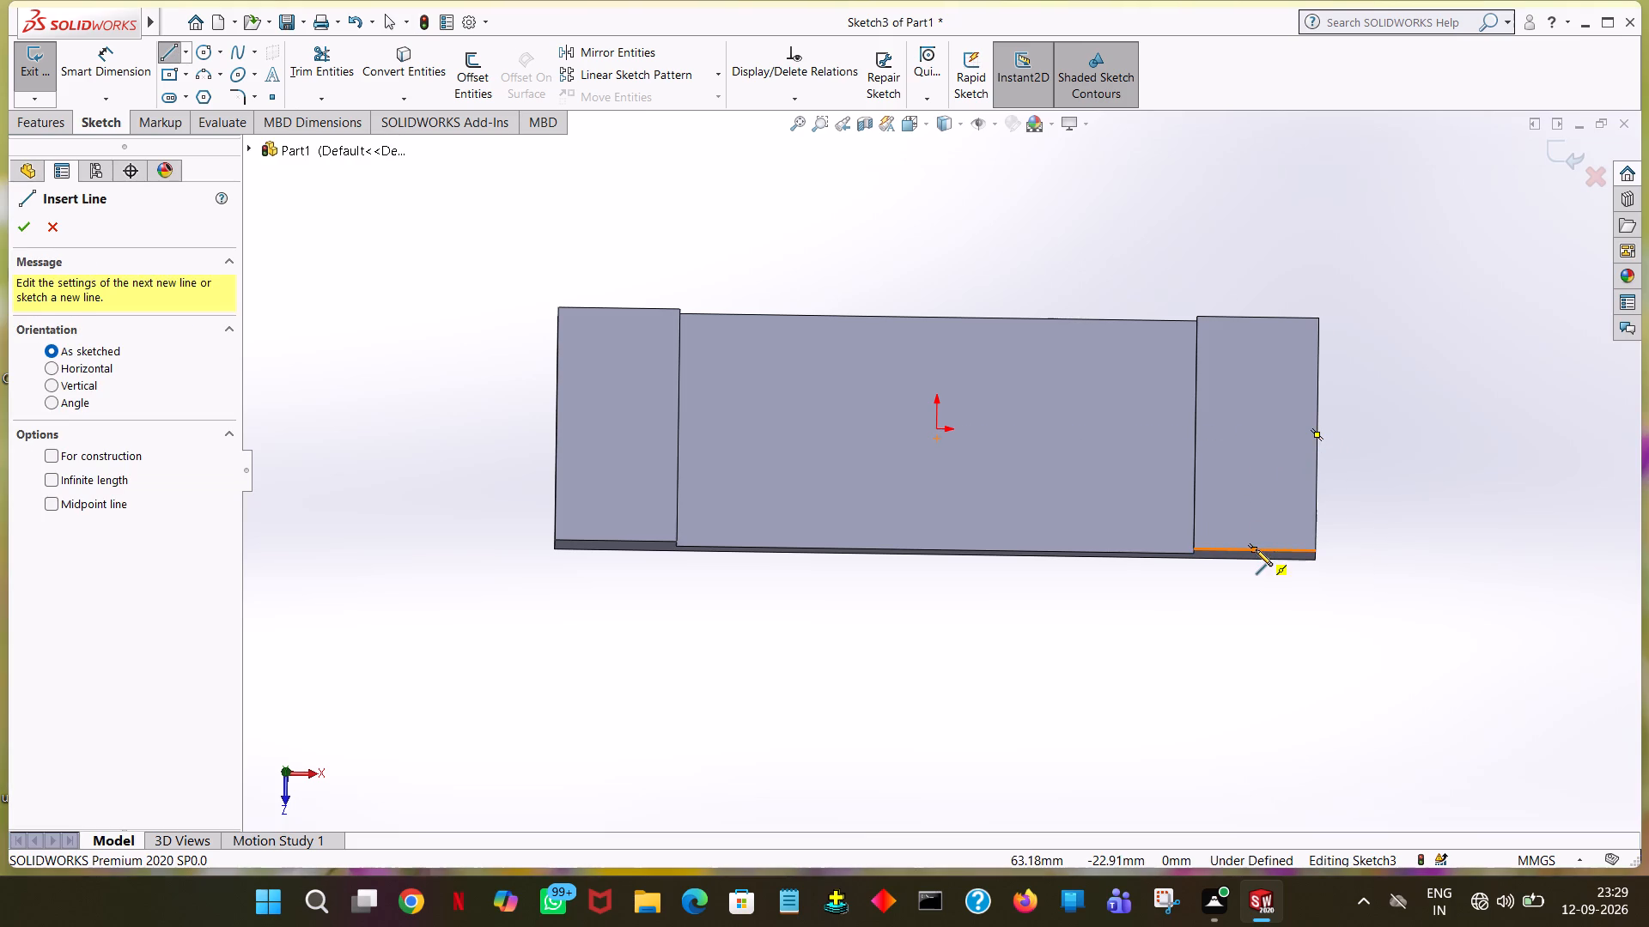
click(1252, 433)
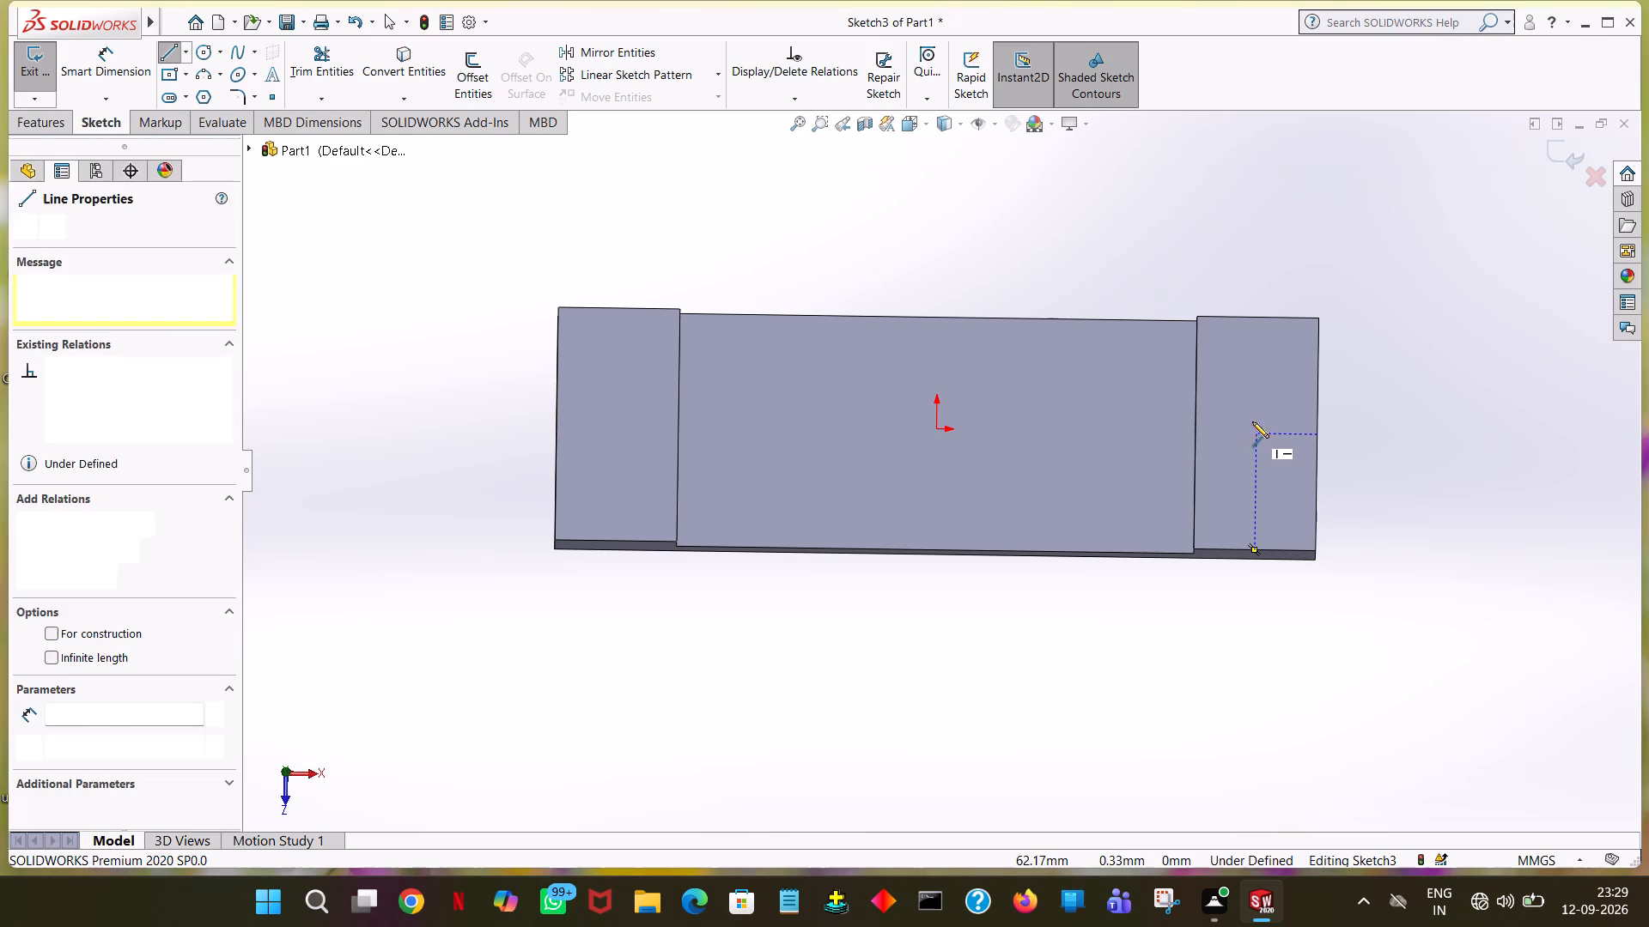
click(1257, 369)
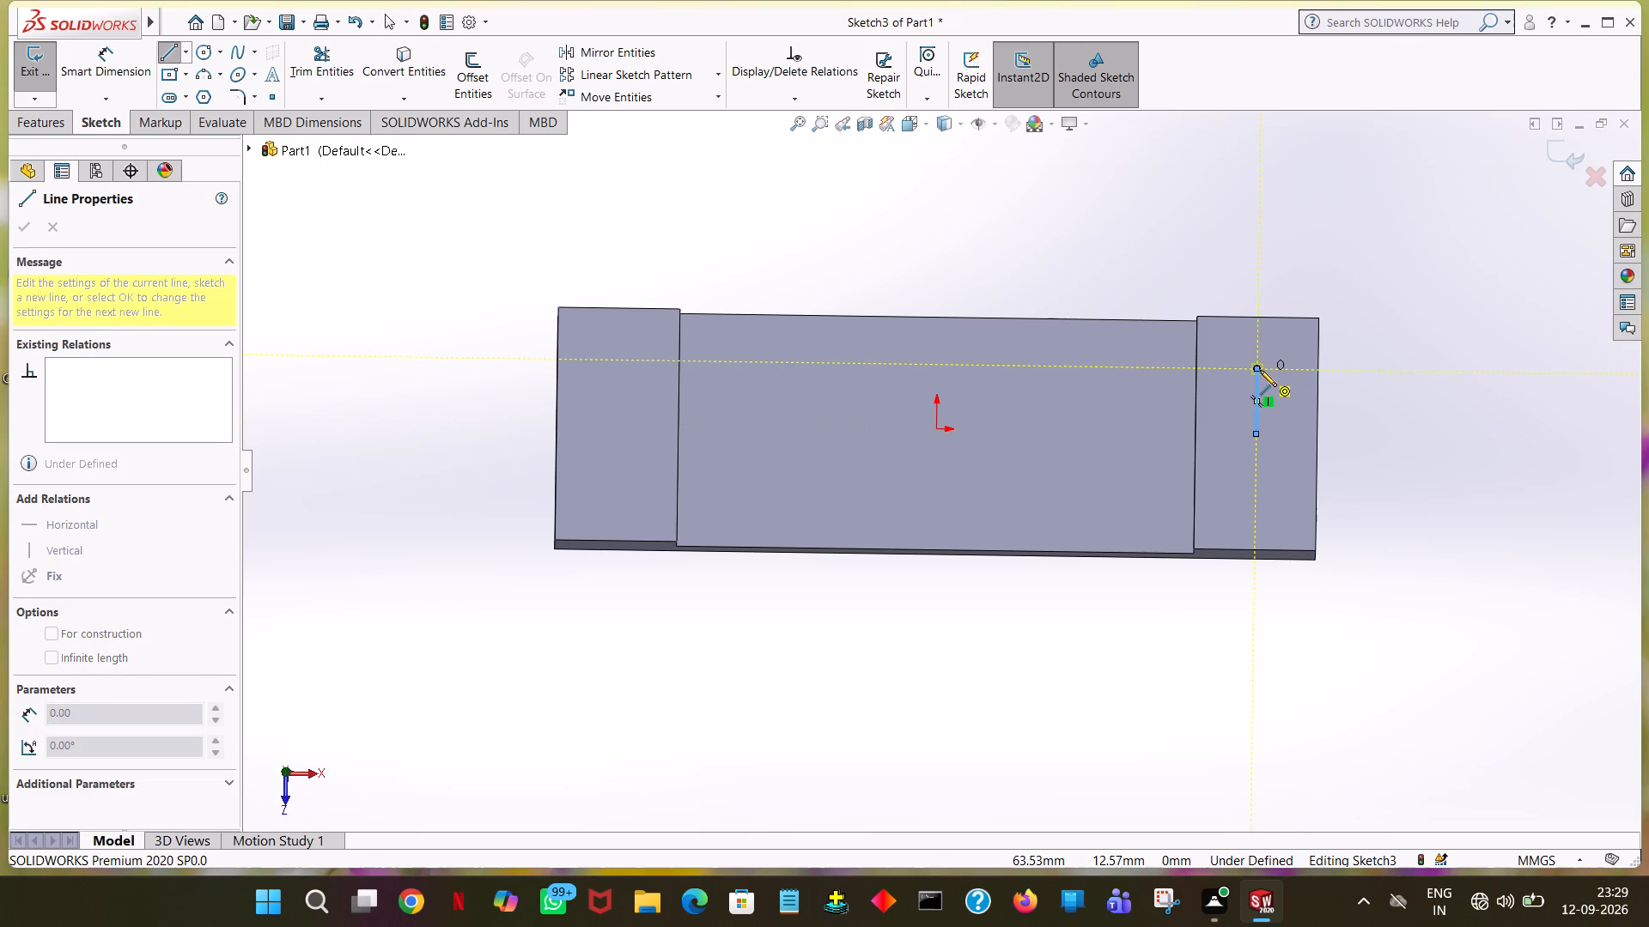
text(12)
key(Return)
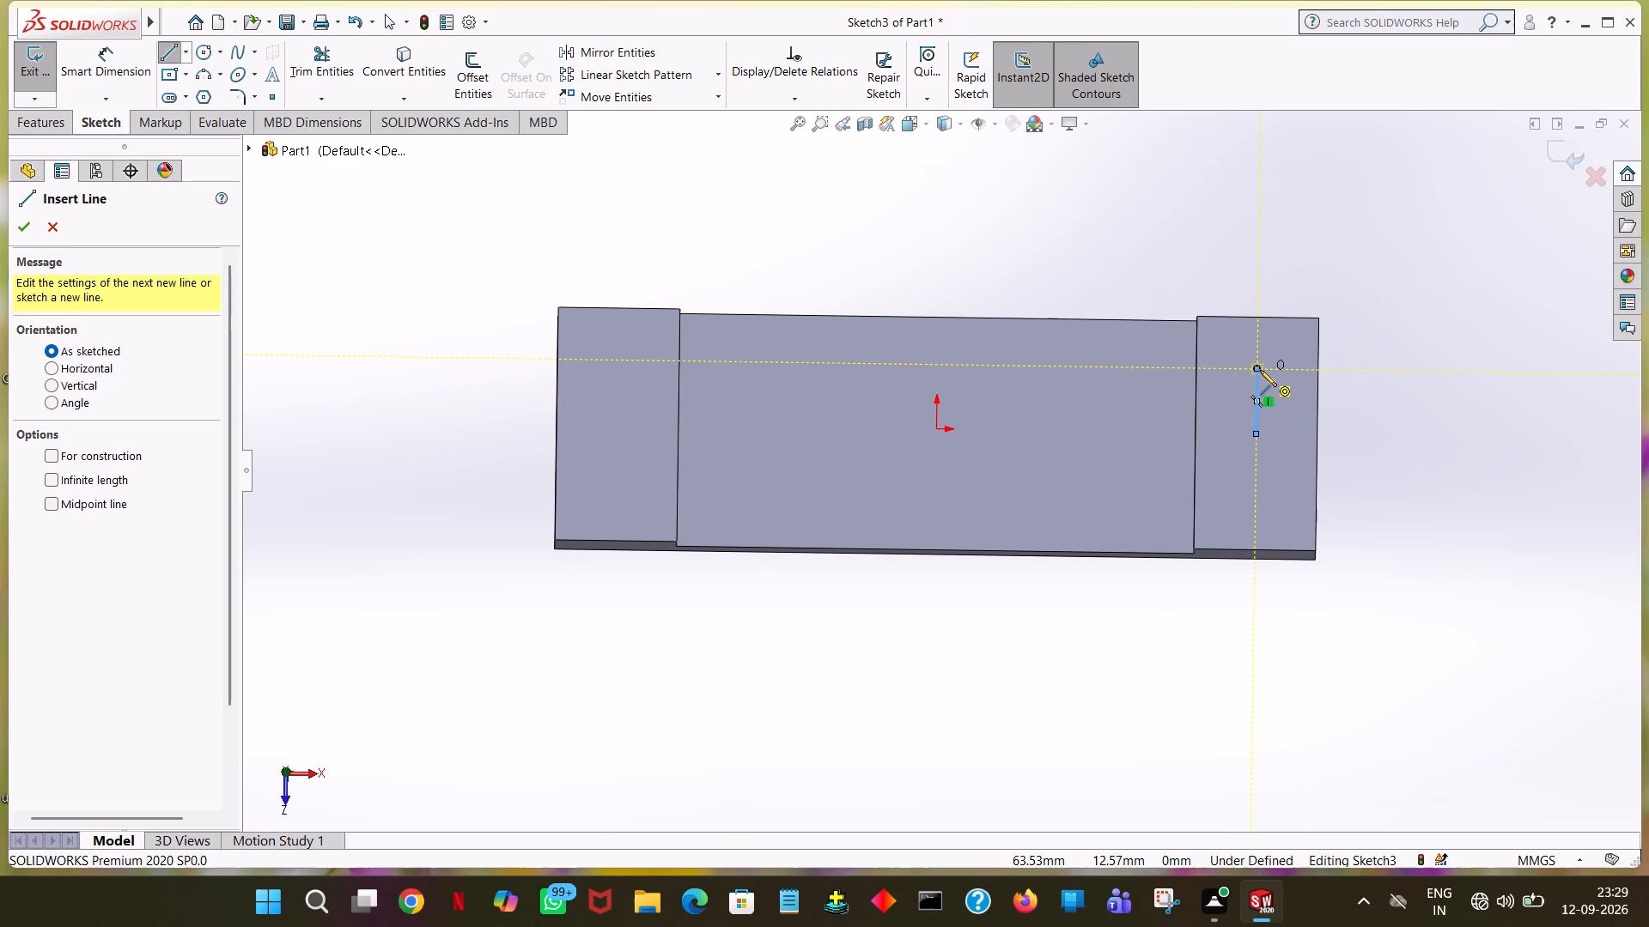
right_click(1260, 370)
click(1288, 378)
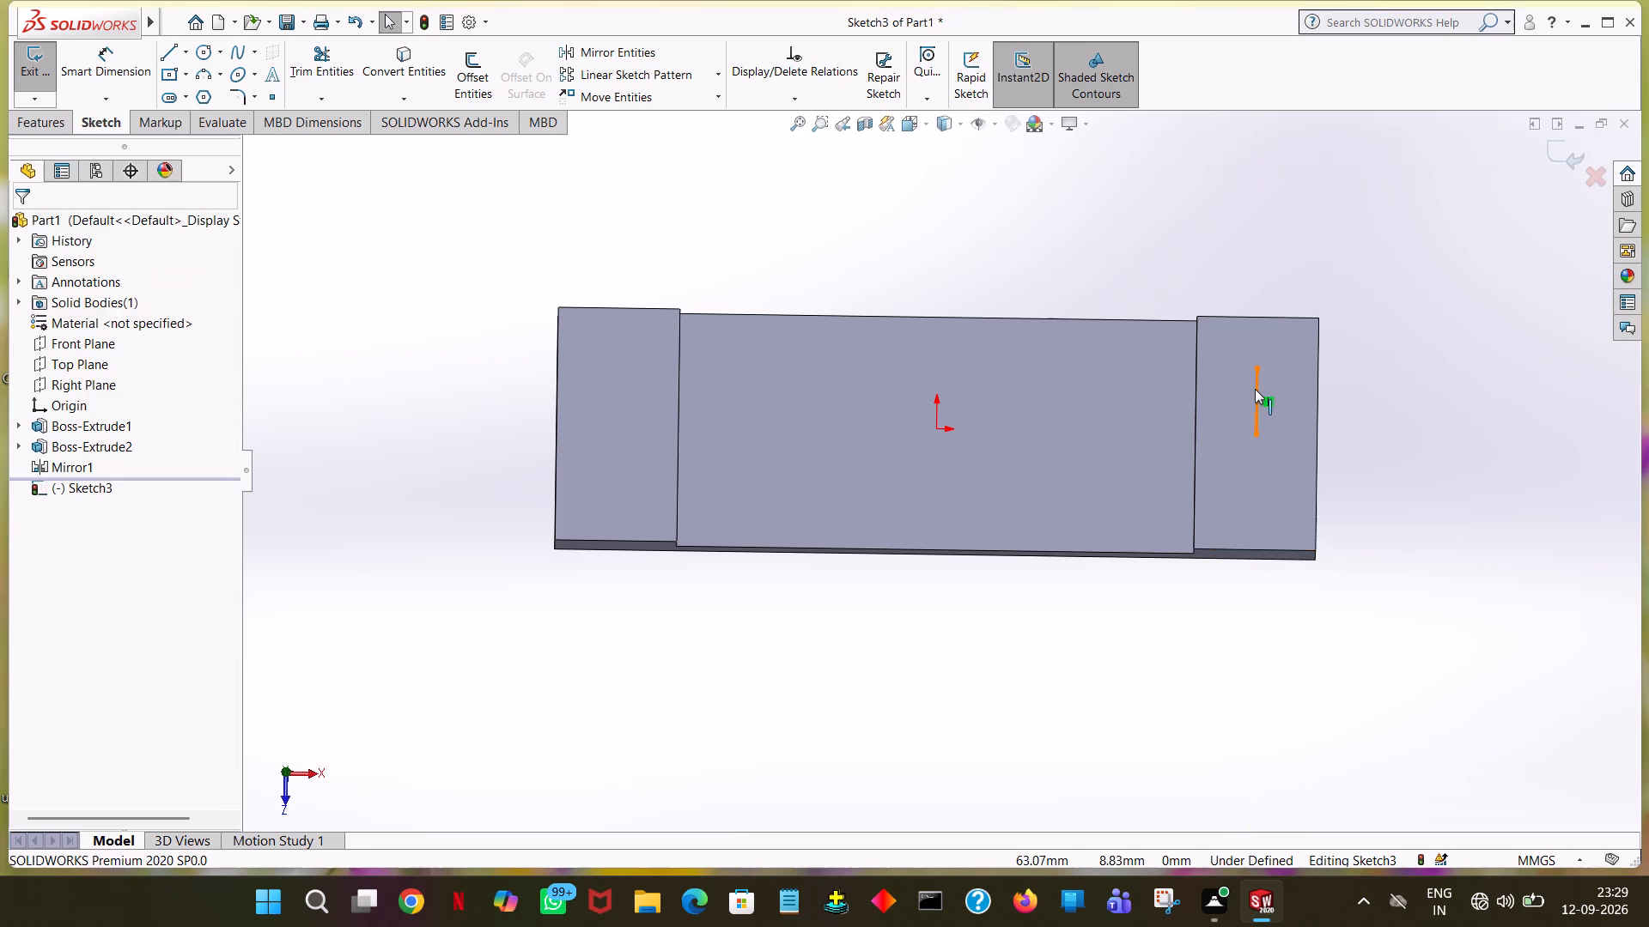
Set the vertical line's length to 12 mm.
click(1255, 390)
text(12)
key(Return)
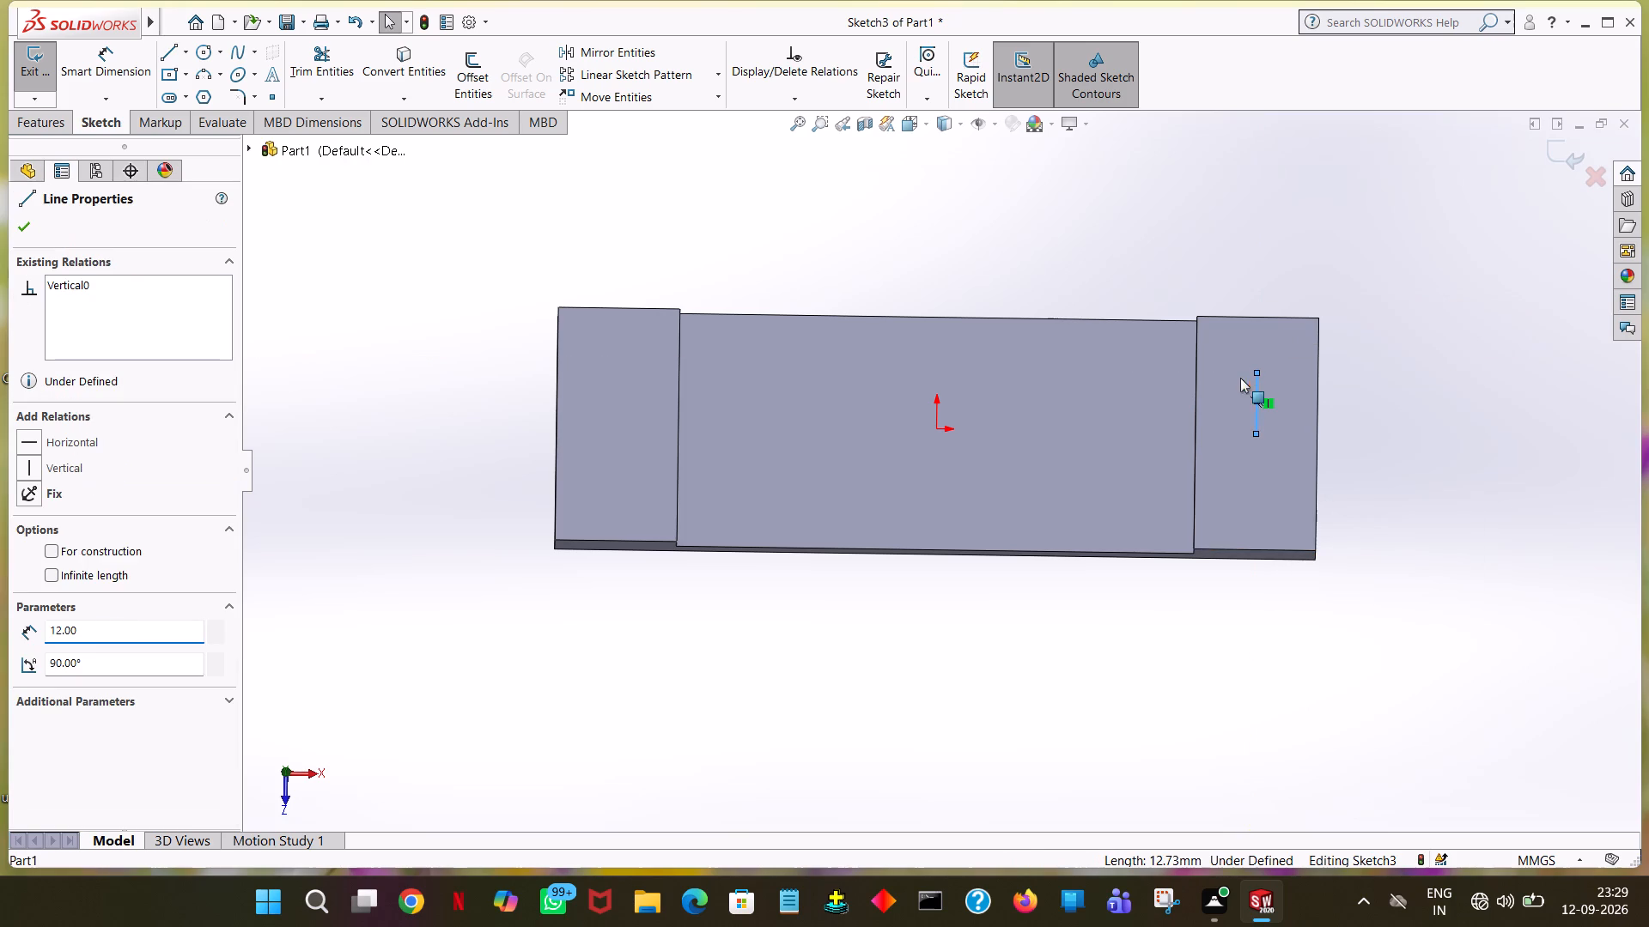
click(24, 223)
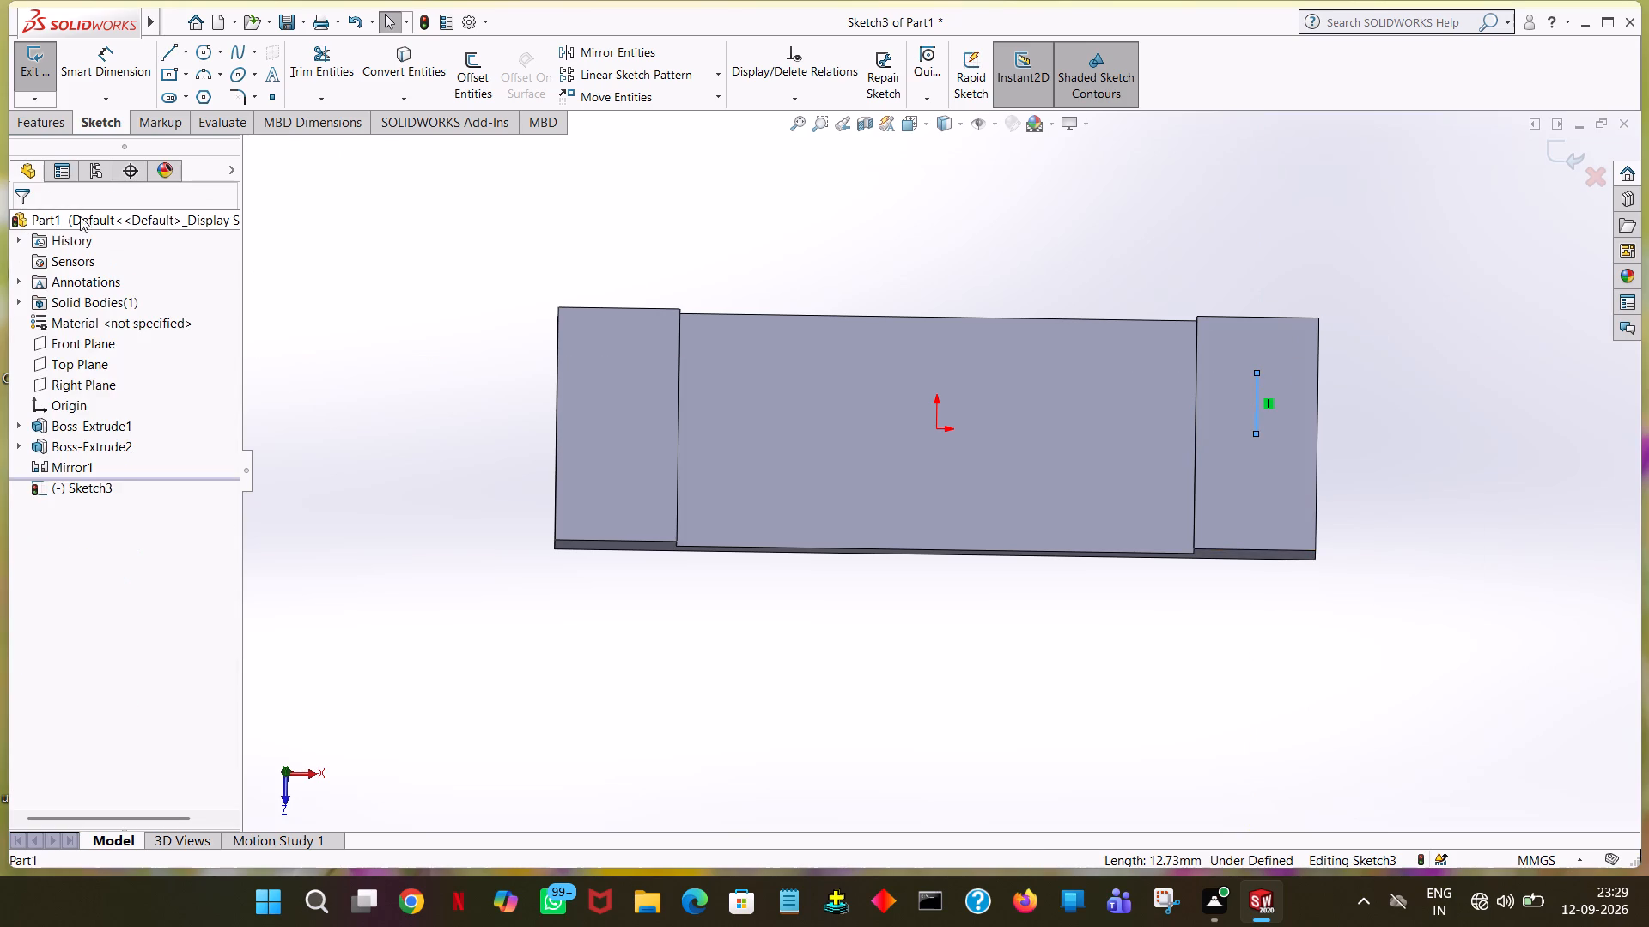
click(1153, 257)
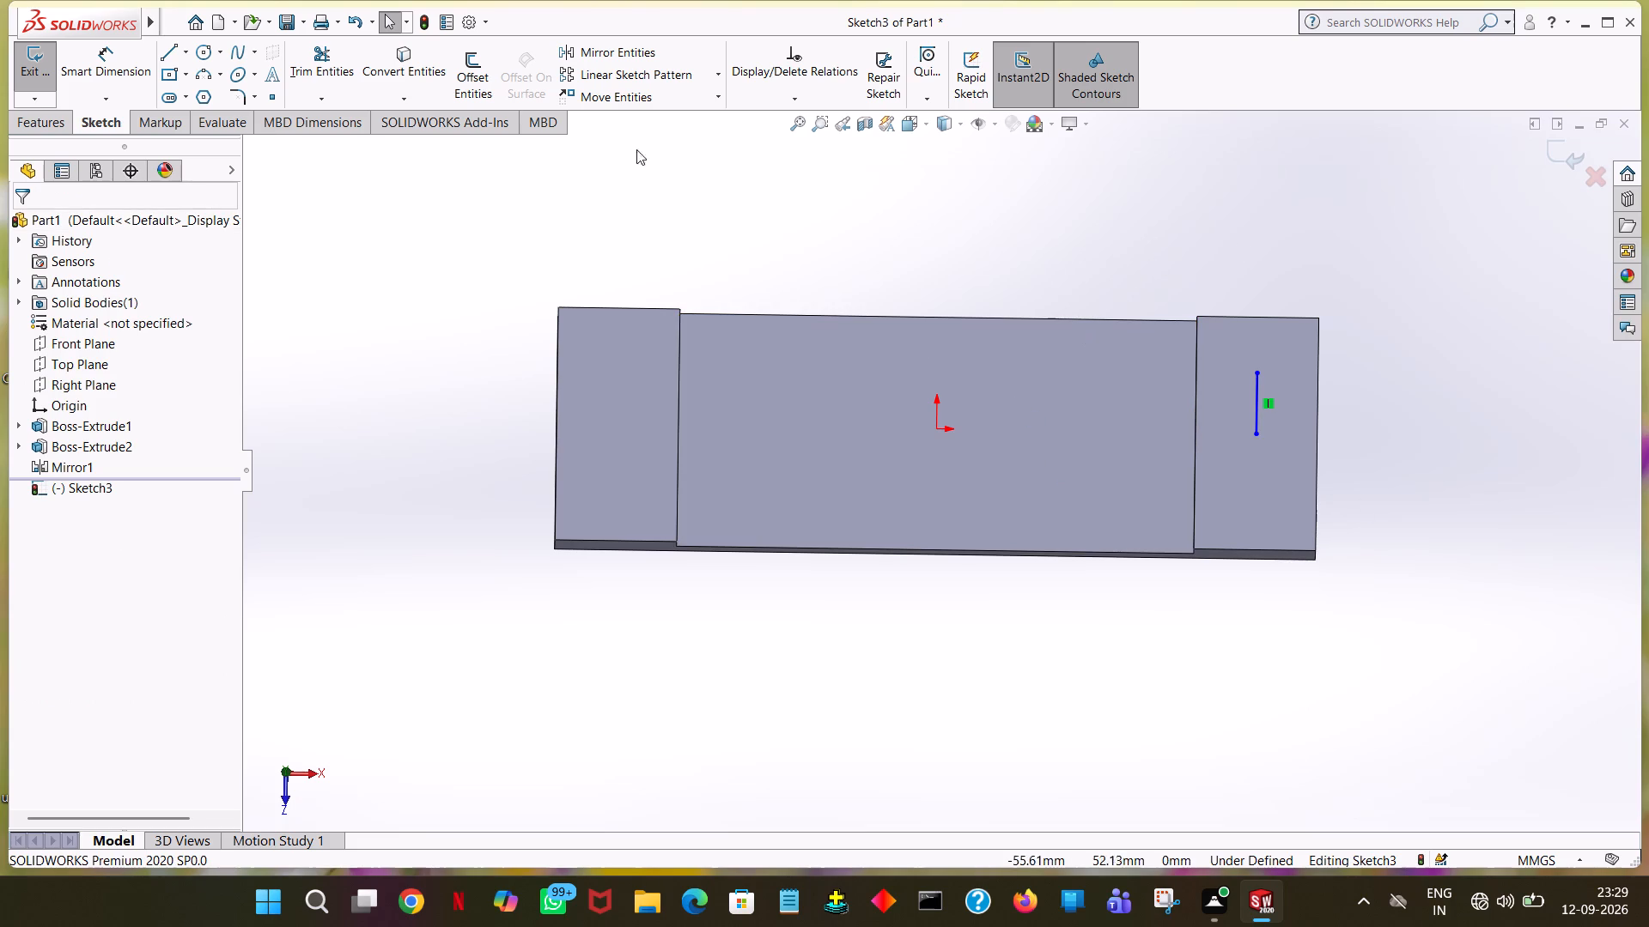
Sketch a circle centred on the rear endpoint of the 12 mm vertical line.
click(198, 47)
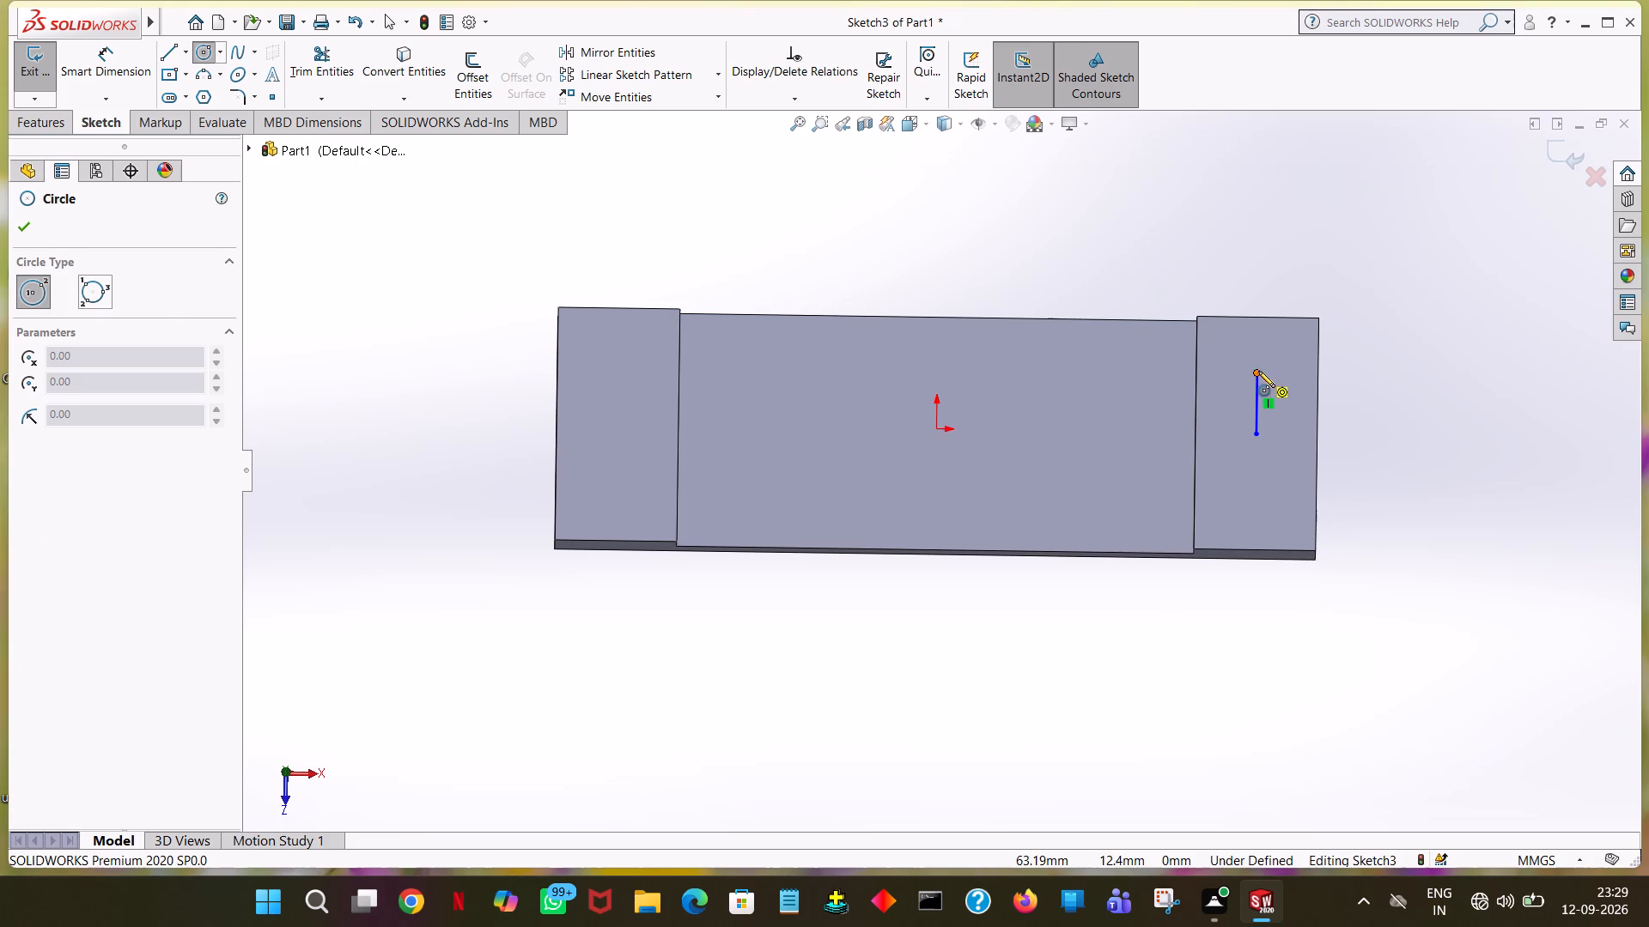
click(1257, 372)
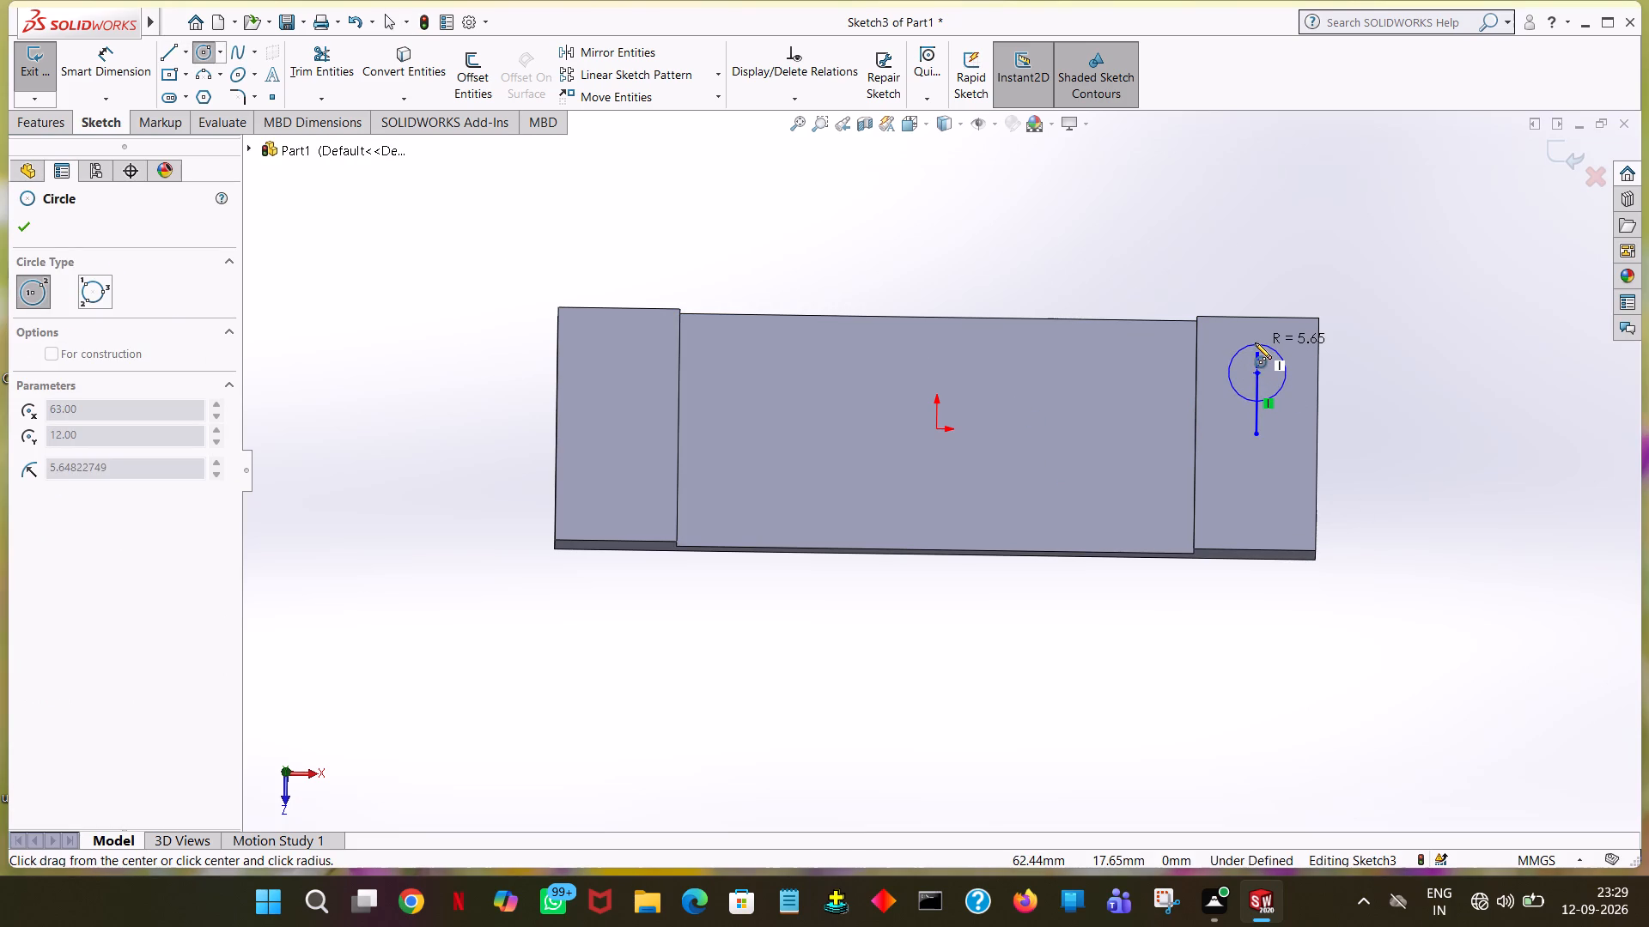
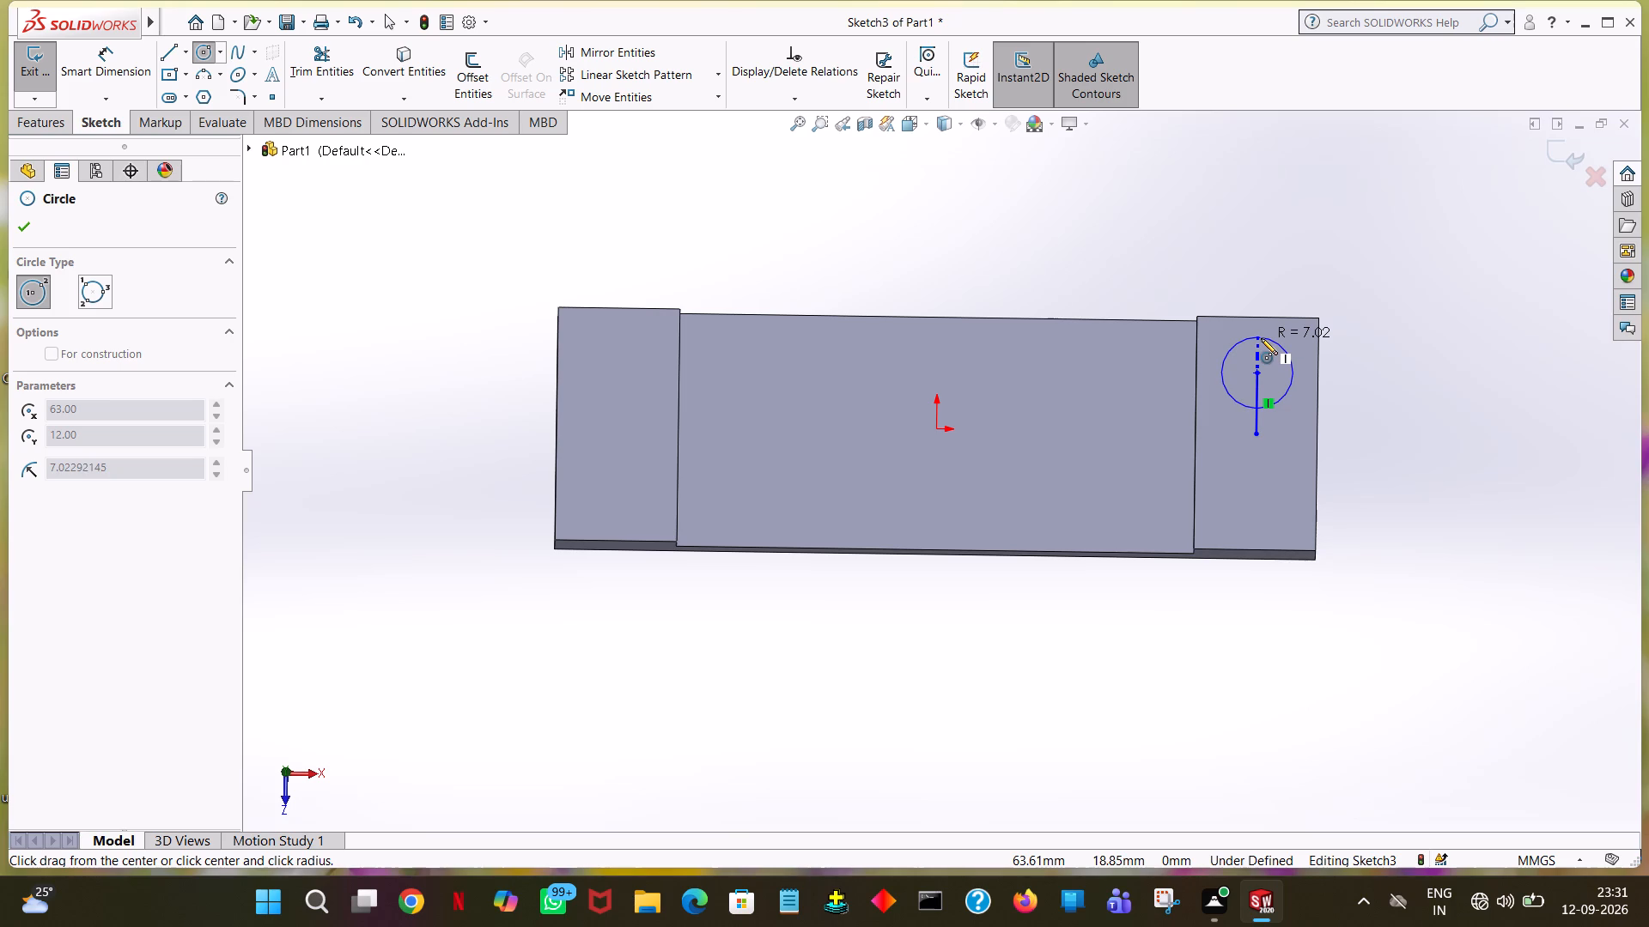
Finish the circle on the positive X end boss and set its radius to 7 mm.
click(1261, 338)
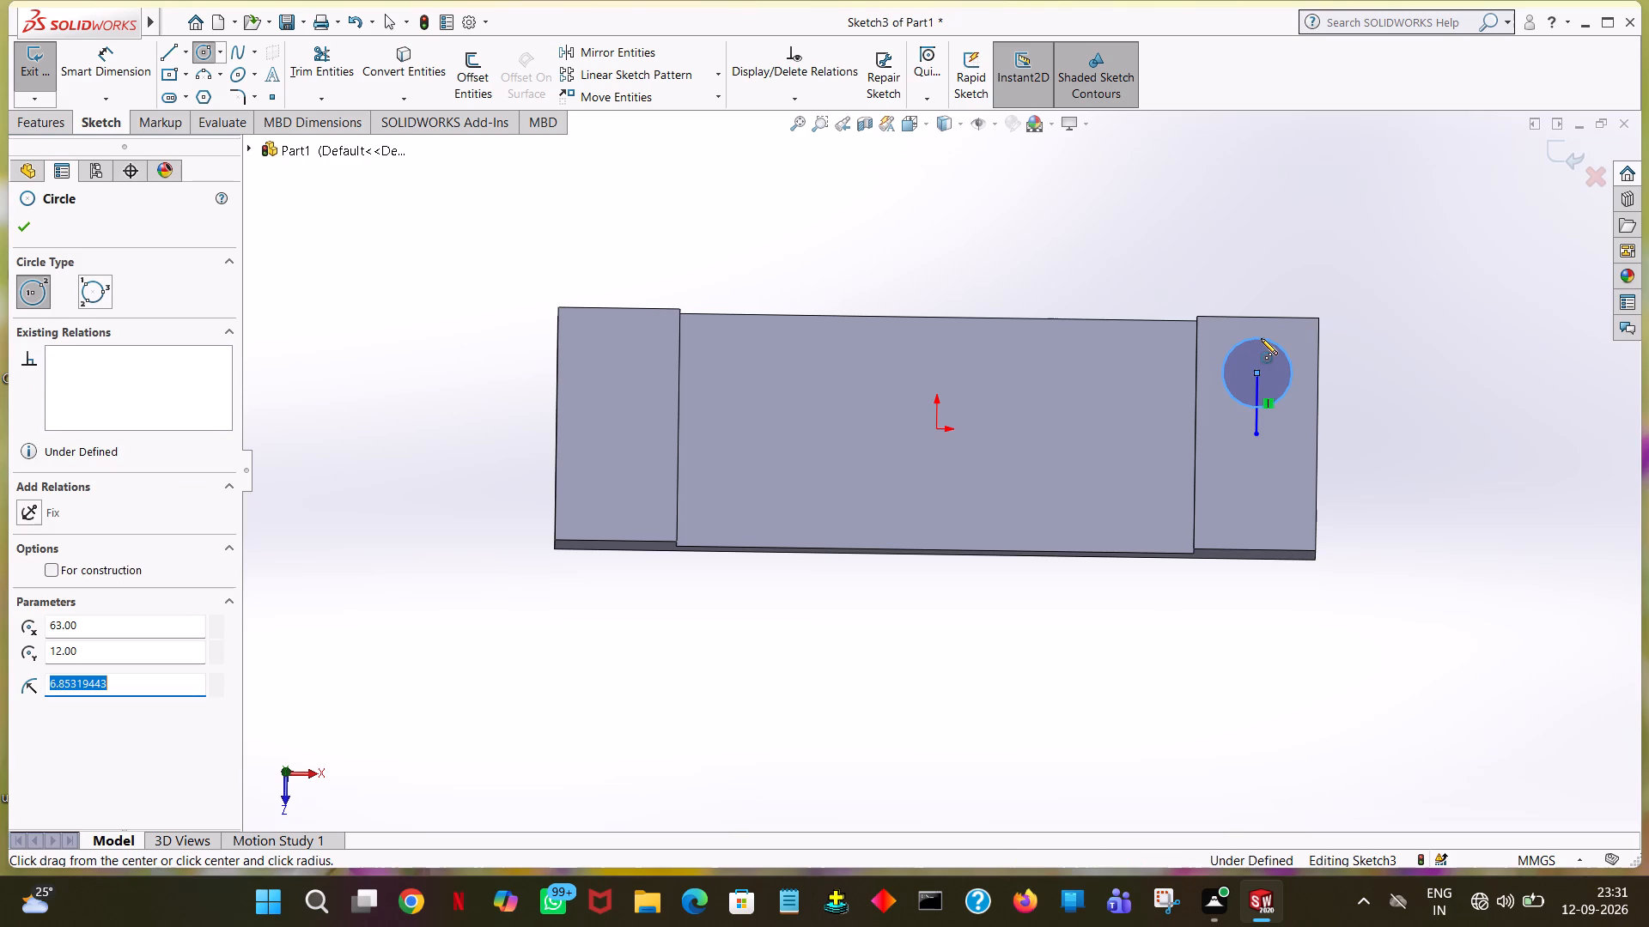
key(7)
key(Return)
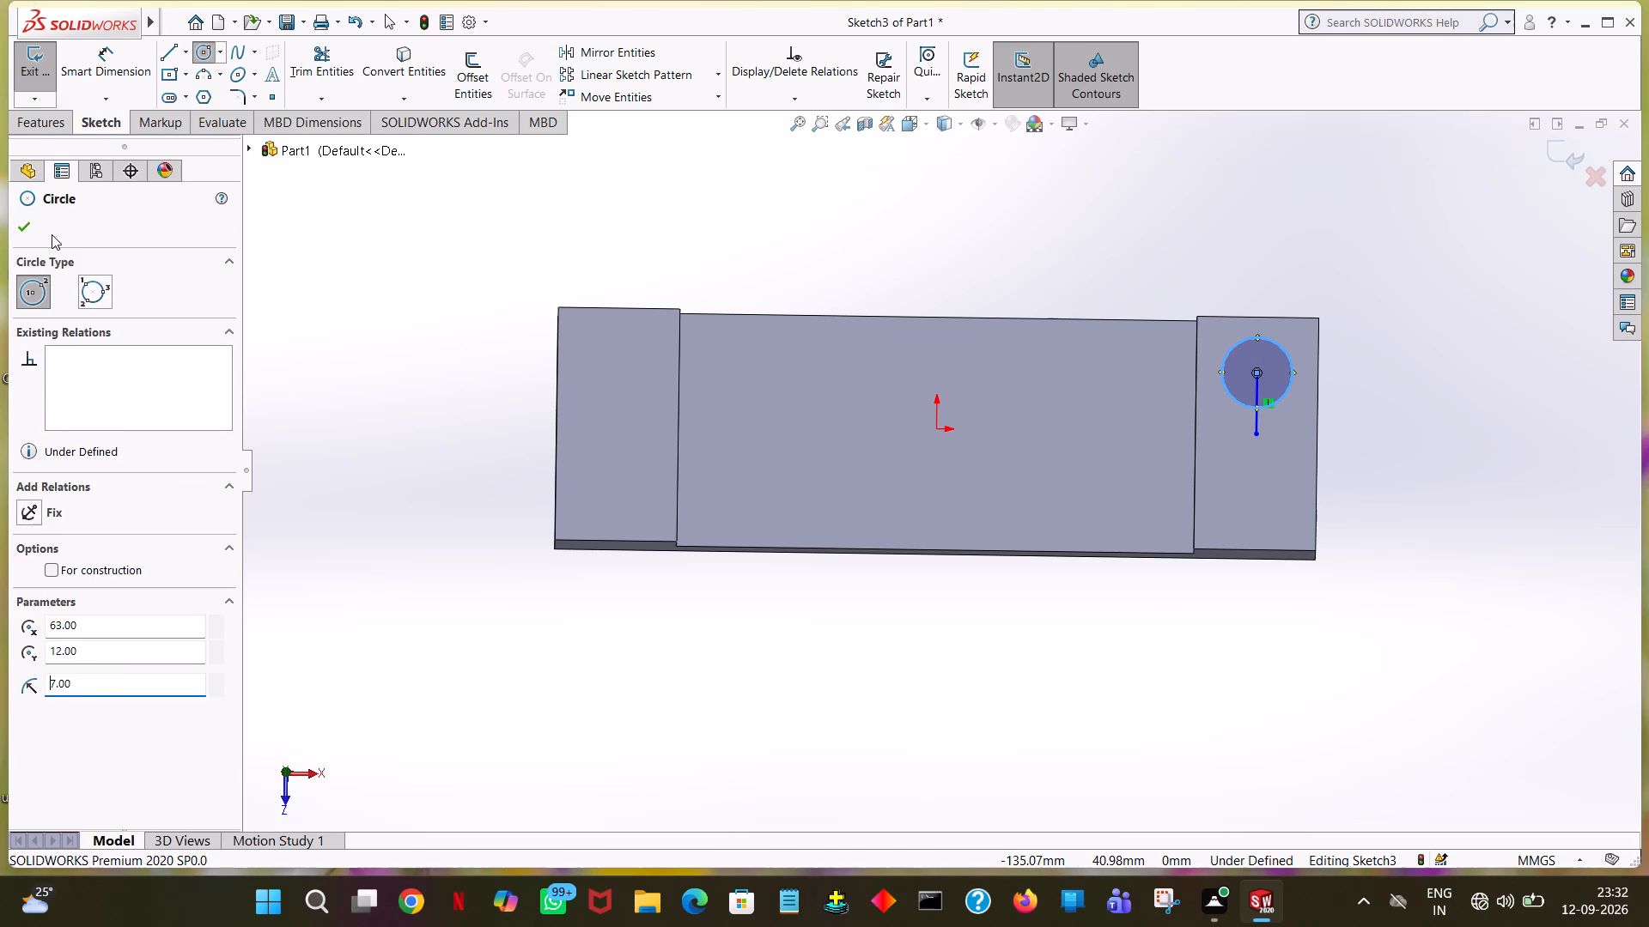
click(15, 234)
Trim away both segments of the vertical construction guide line, leaving only the circle in the sketch.
click(331, 73)
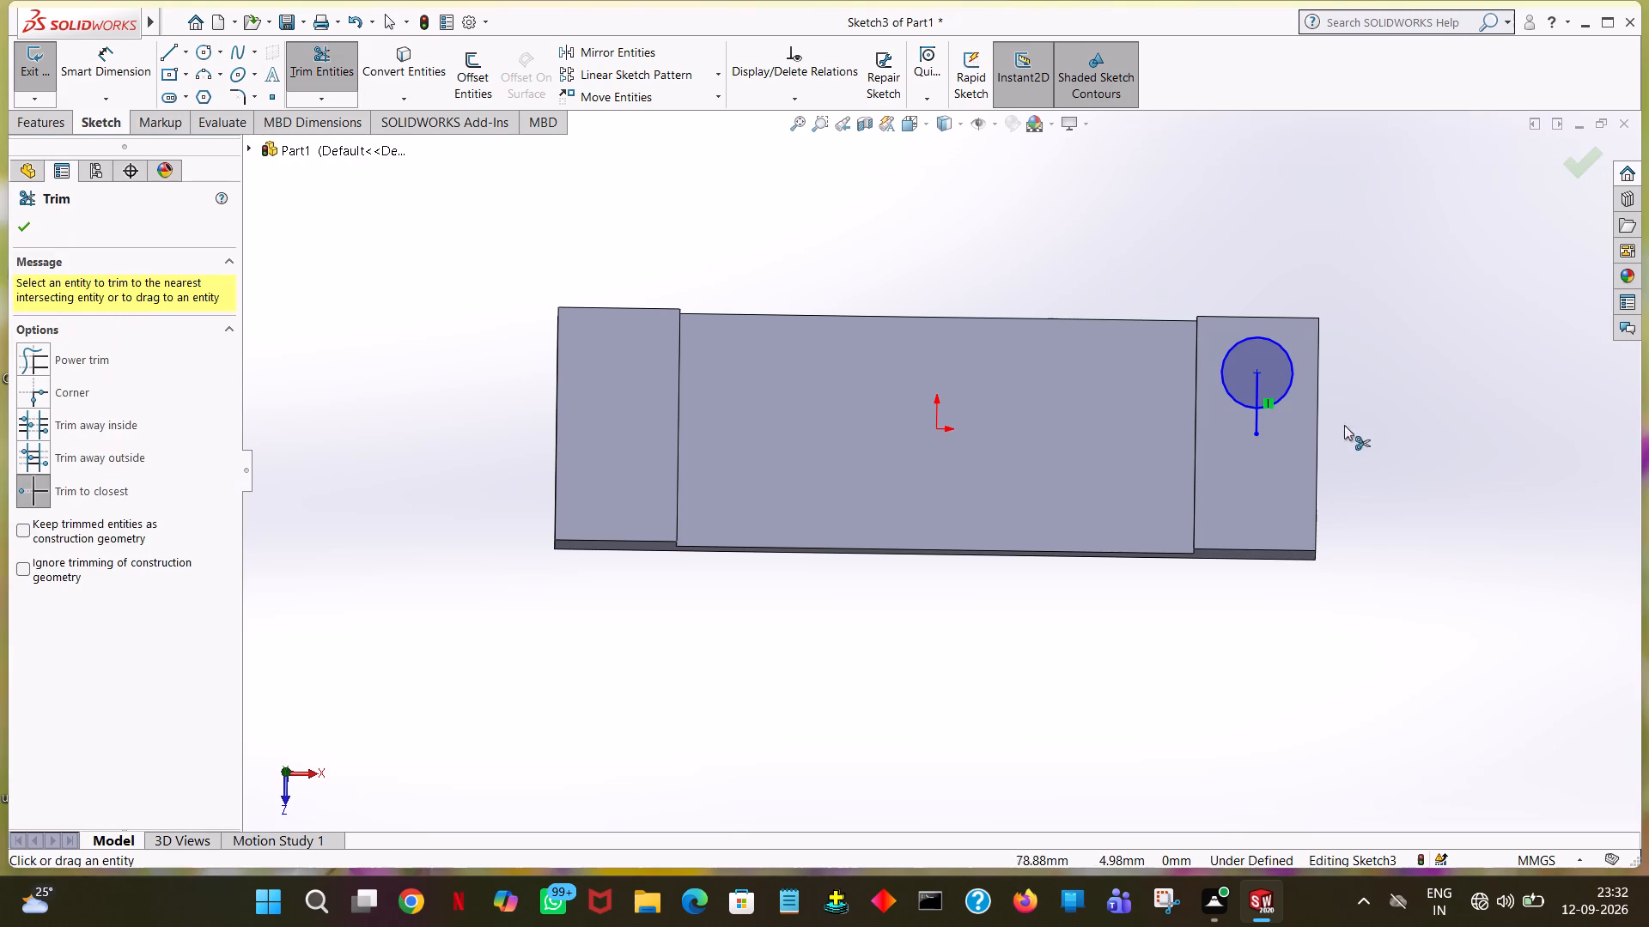
click(1257, 425)
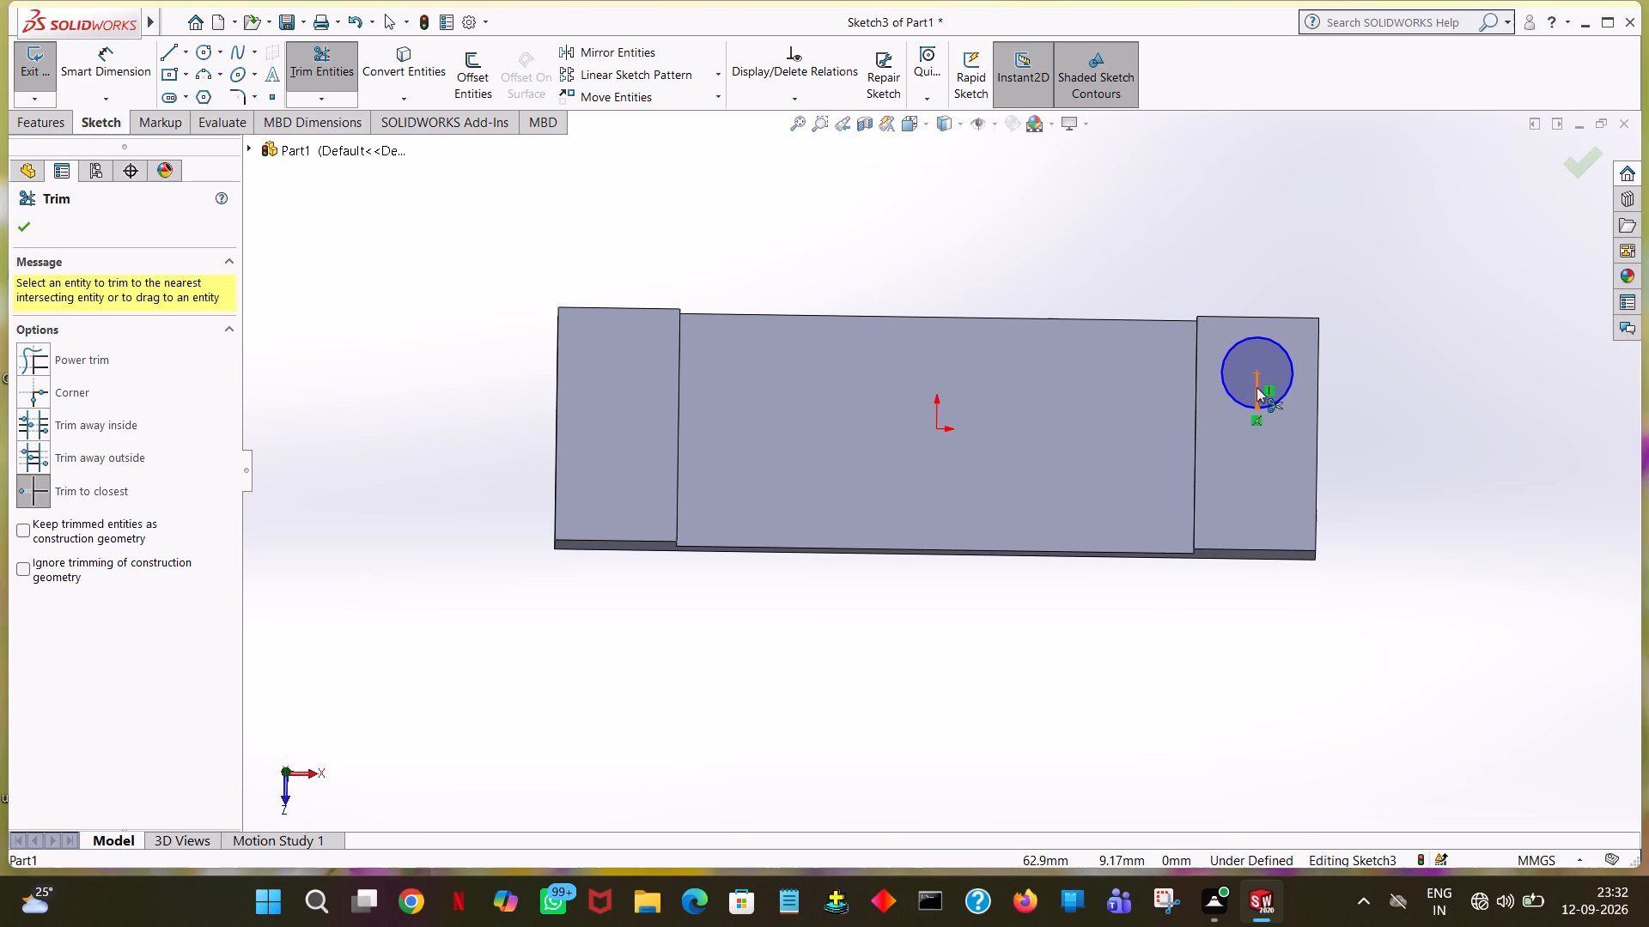
click(1257, 387)
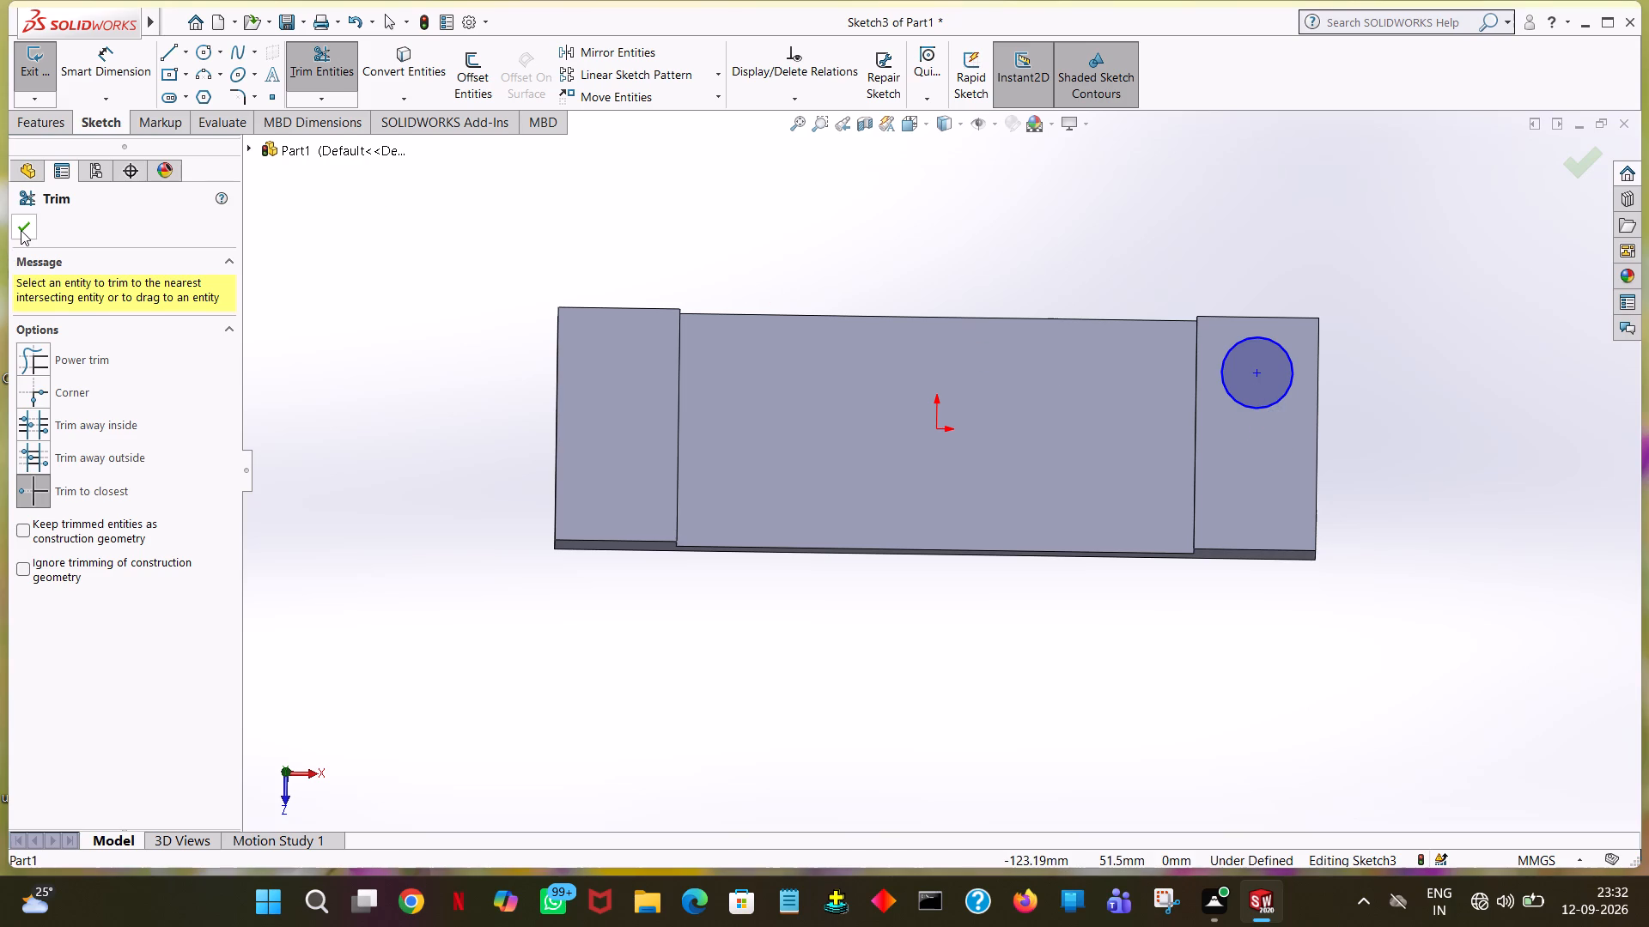
click(21, 229)
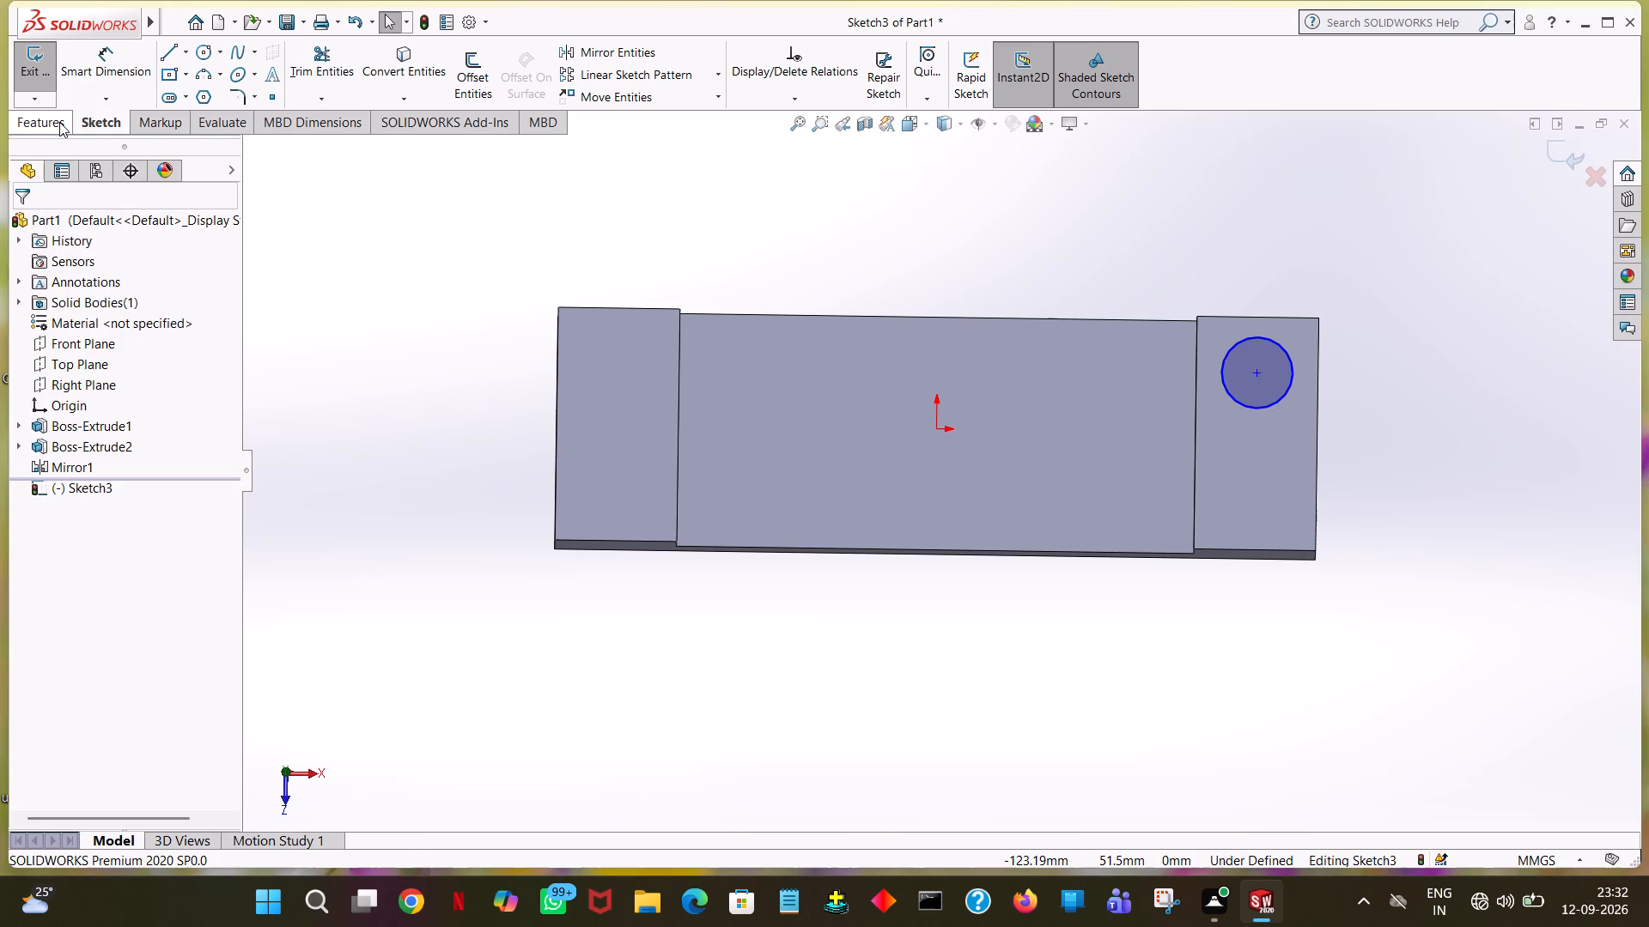
Cut-extrude the circle 47 mm down through the end boss and base as a blind cut.
click(59, 122)
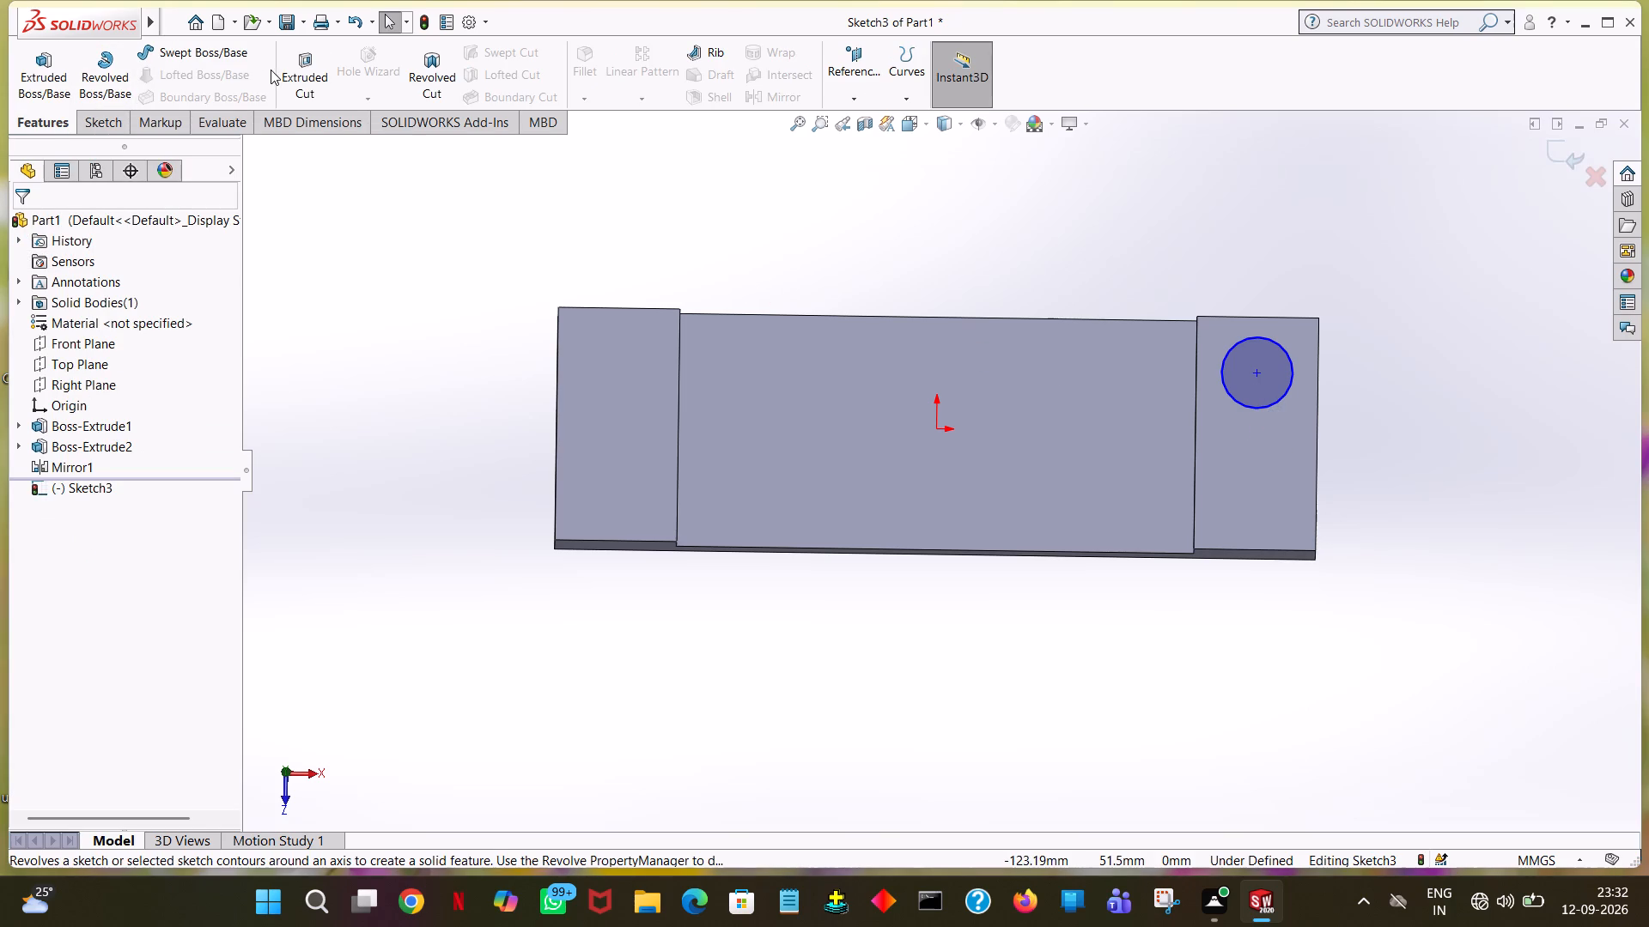
click(313, 75)
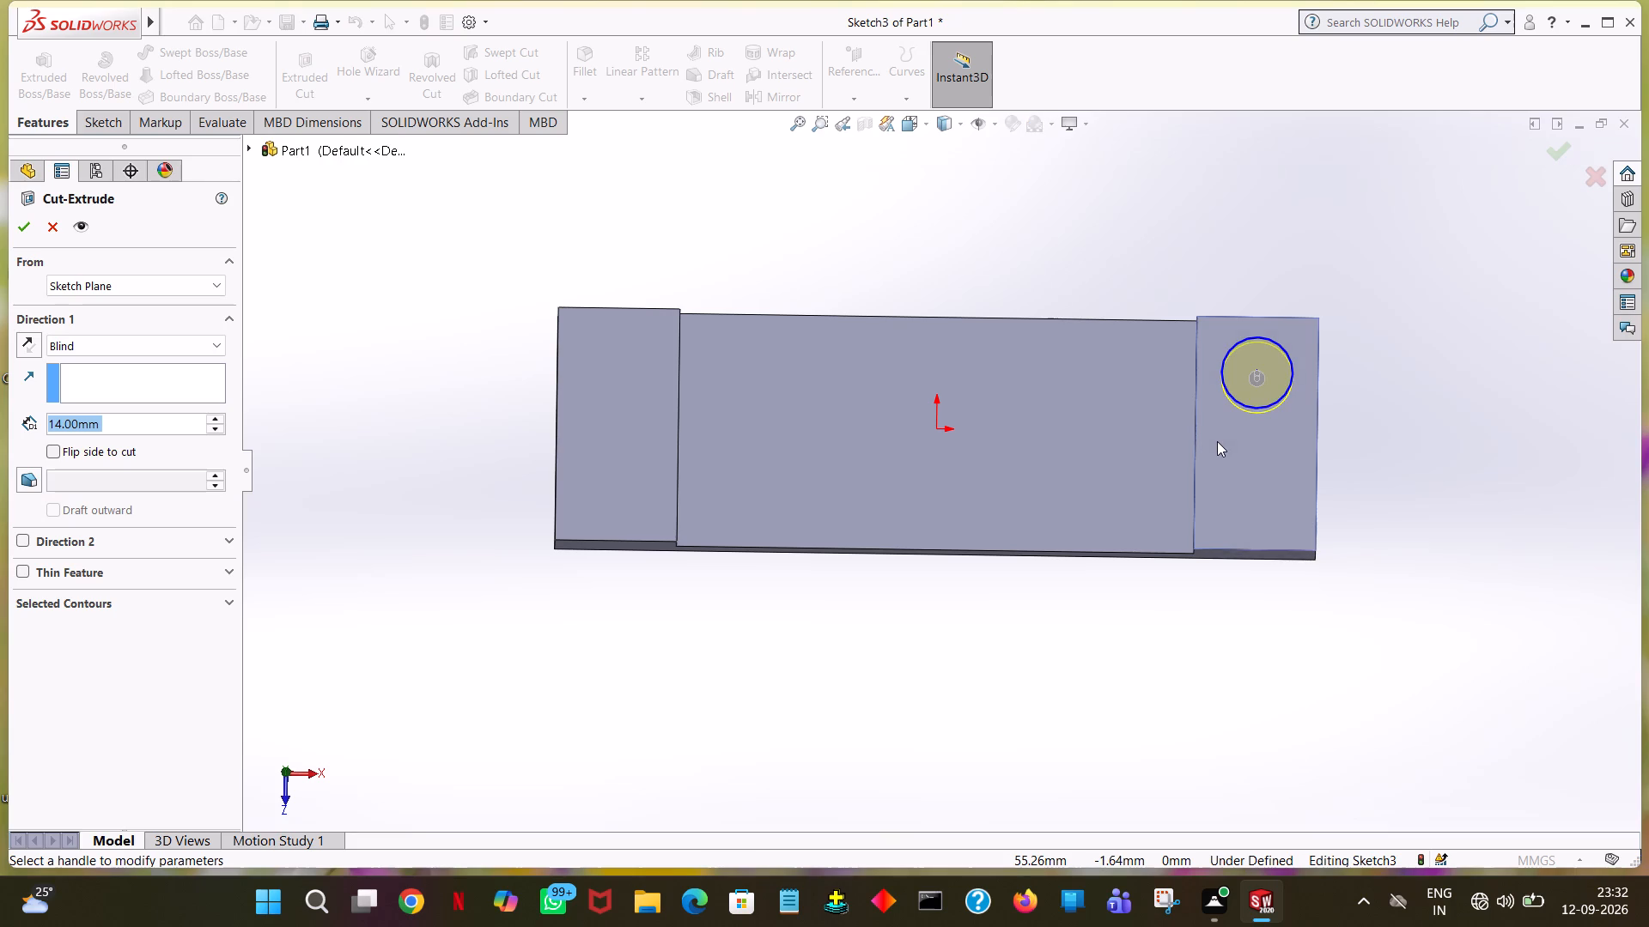
middle_drag(1191, 480, 1173, 94)
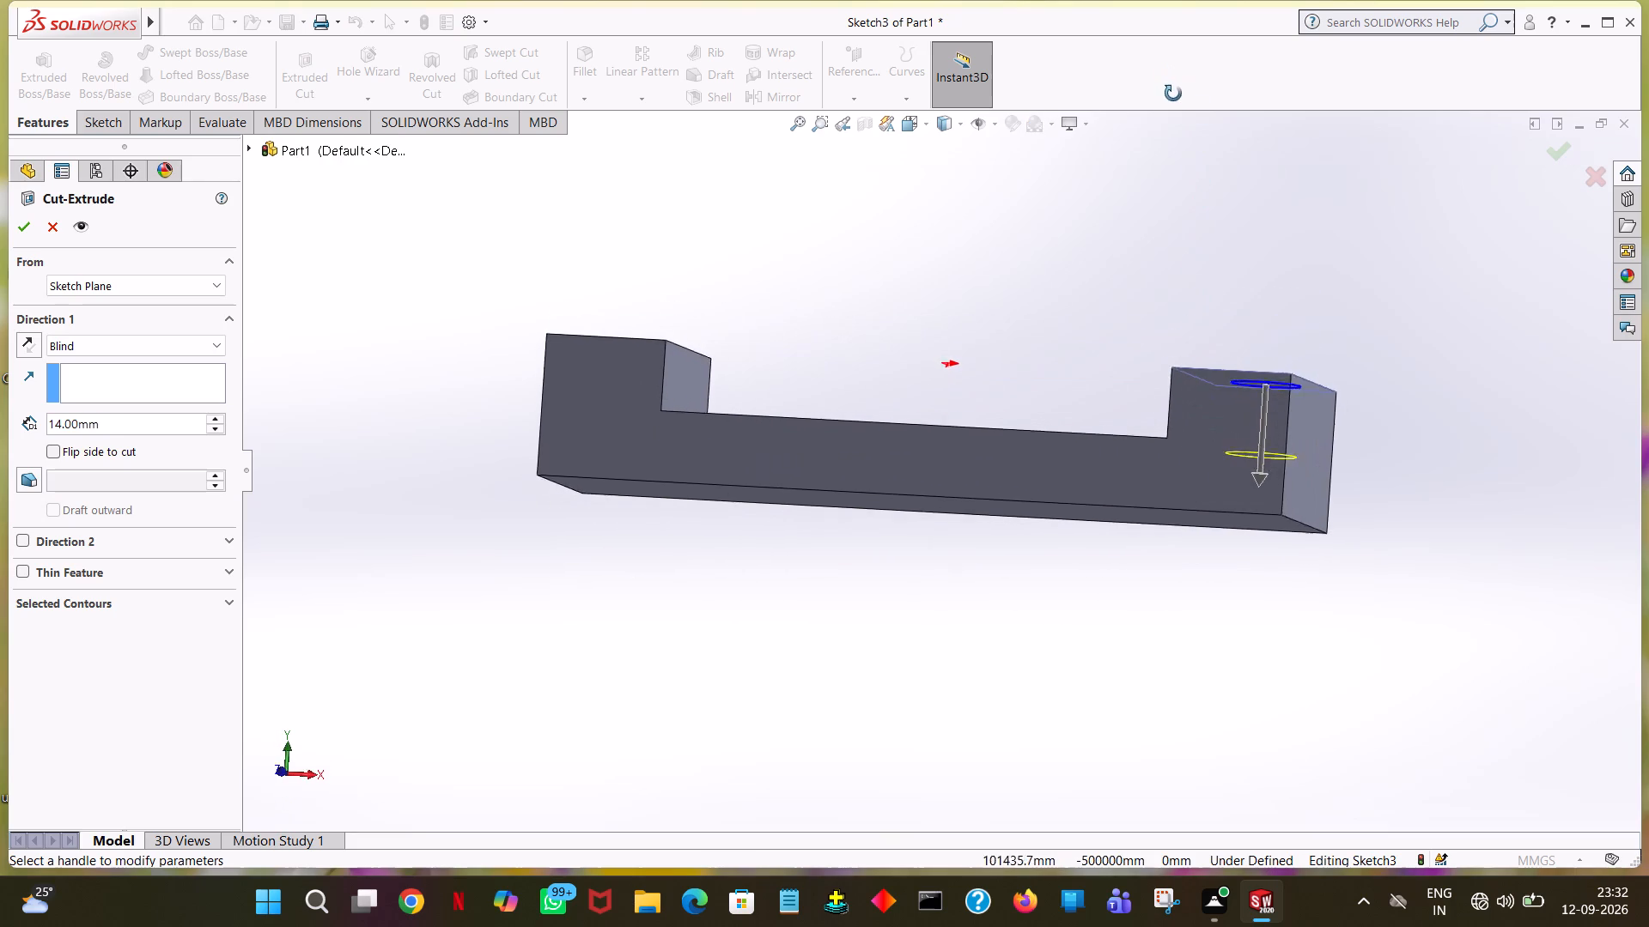
middle_drag(1173, 94, 1182, 101)
drag(1263, 482, 1263, 624)
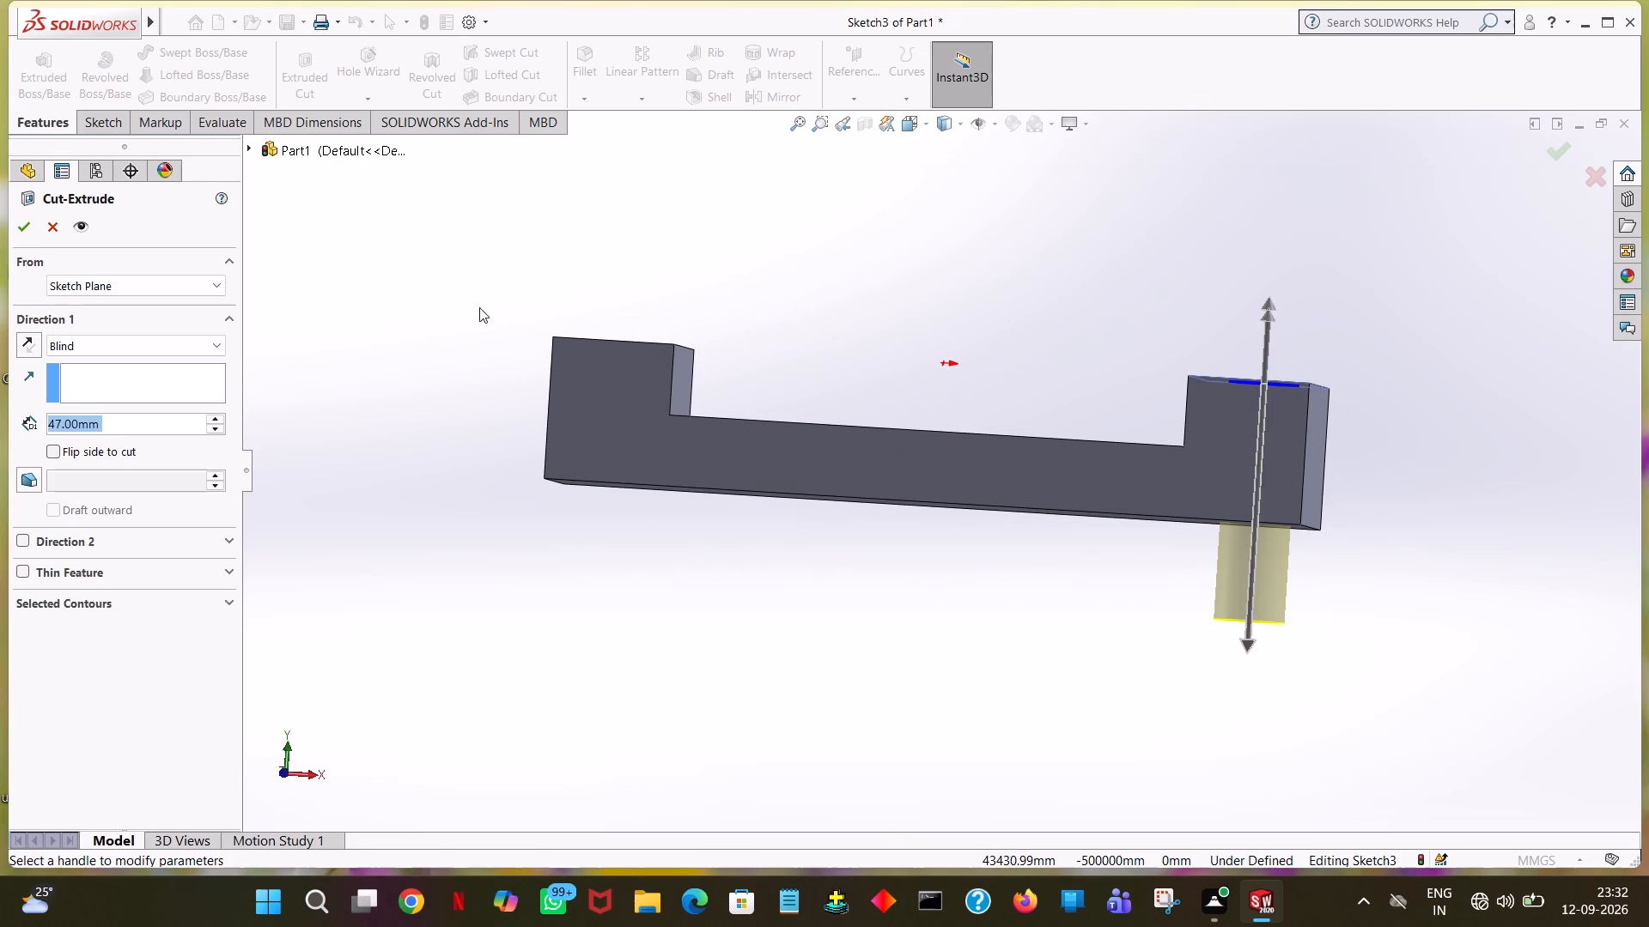
click(21, 226)
click(557, 284)
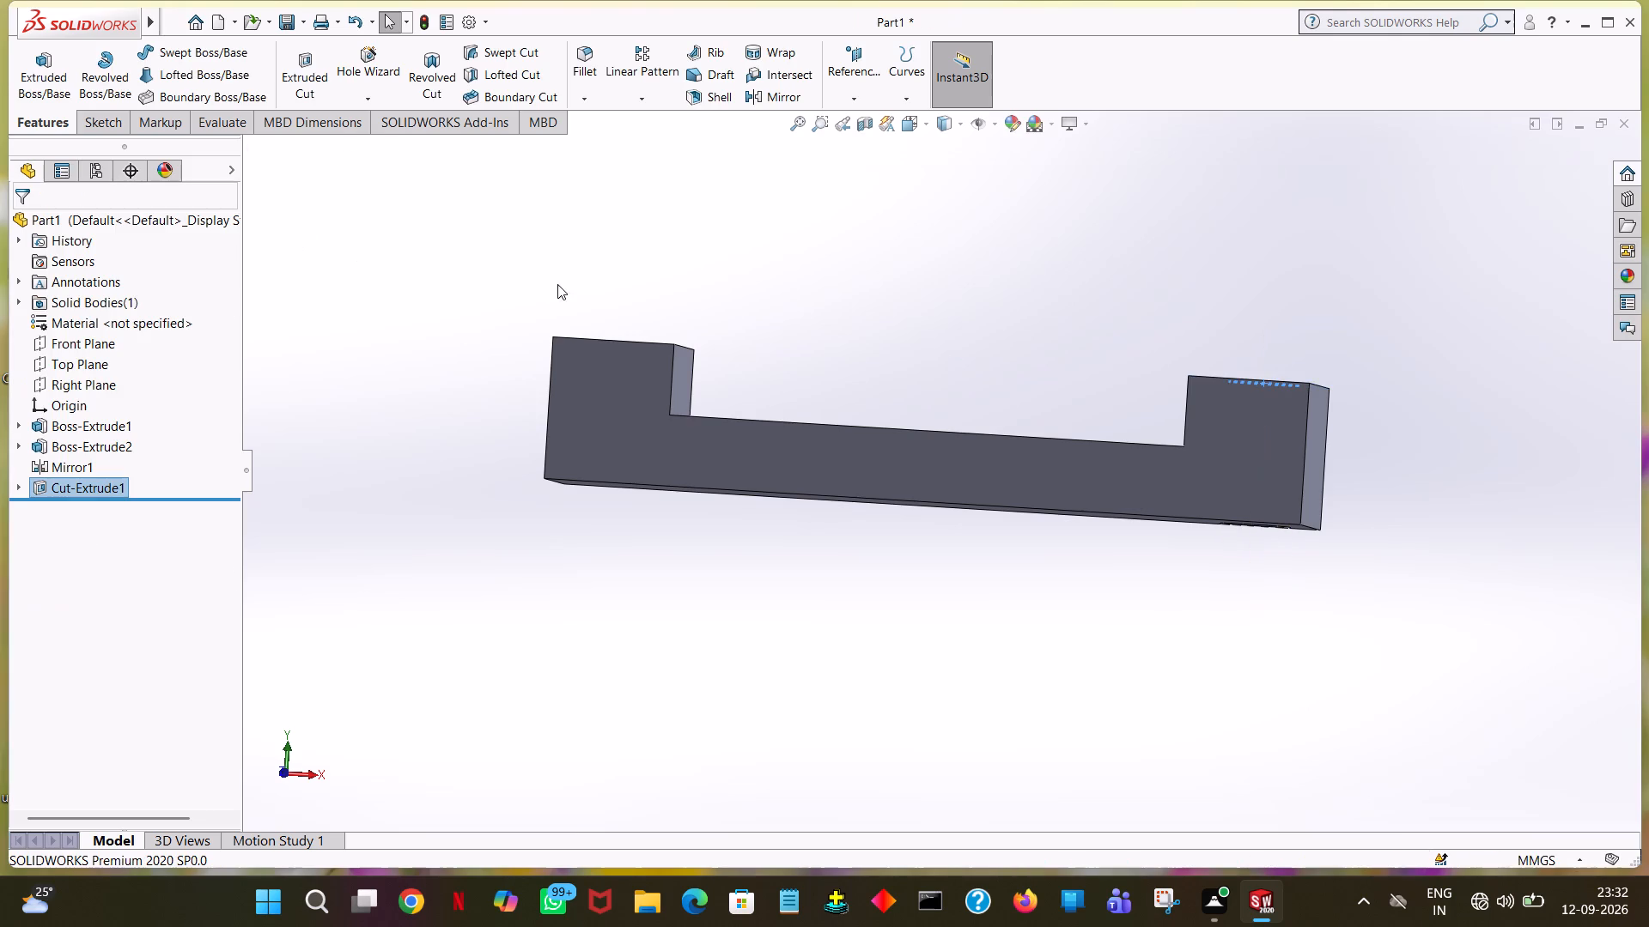
Mirror the hole cut about the Front Plane to add a second hole in the same end boss.
middle_drag(580, 271, 579, 638)
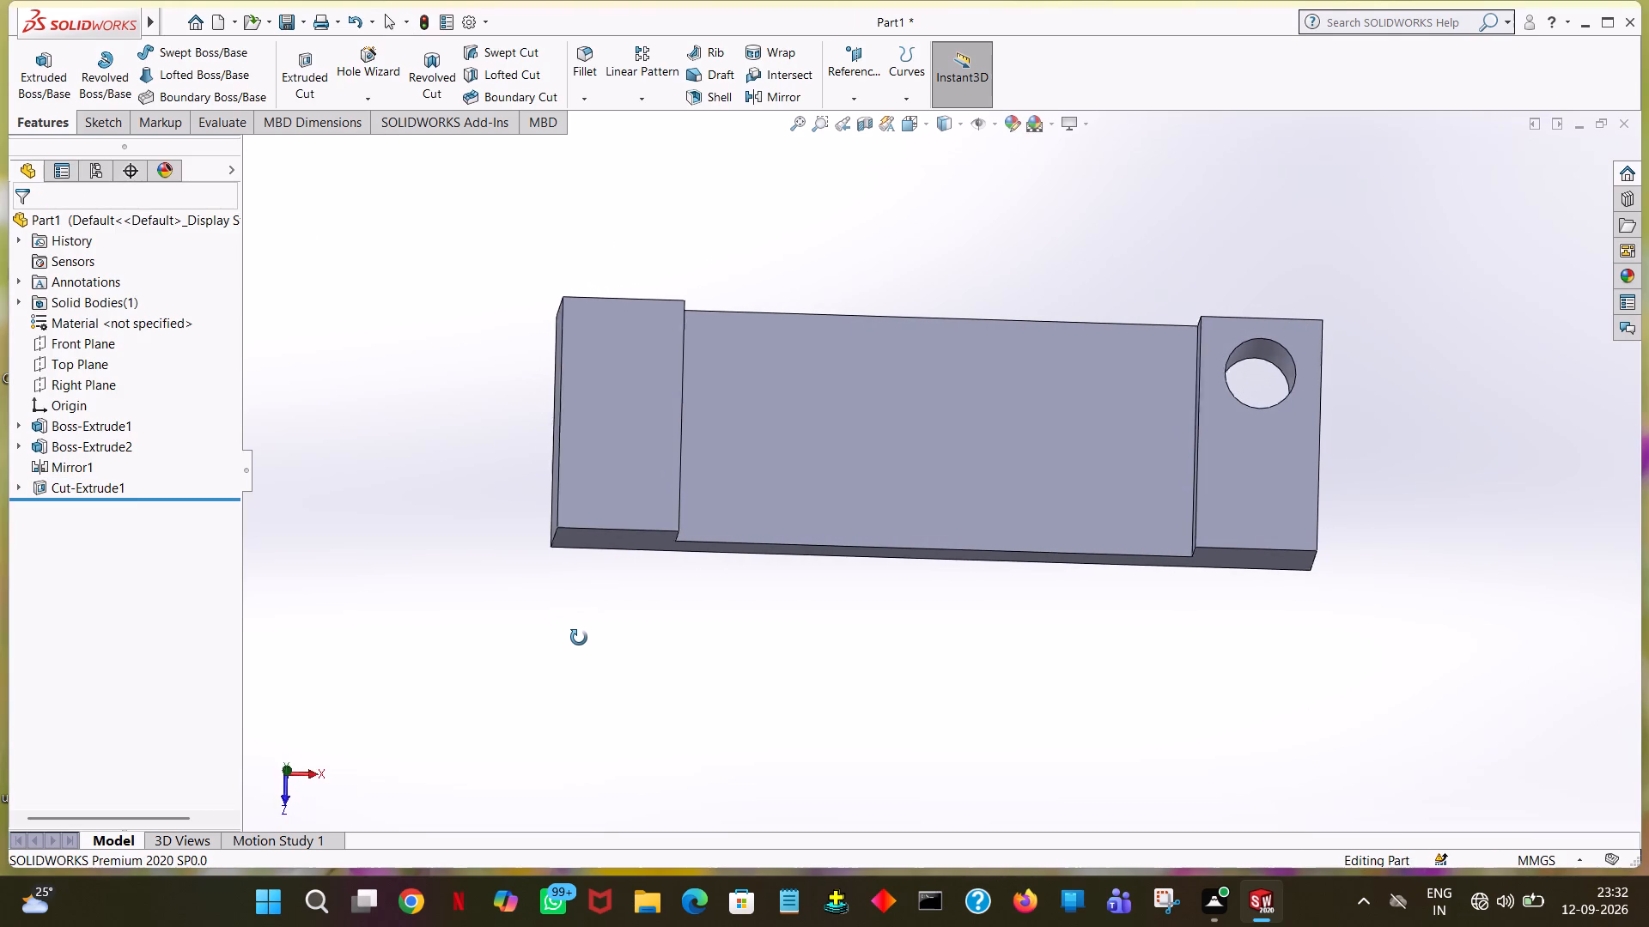
middle_drag(579, 638, 579, 636)
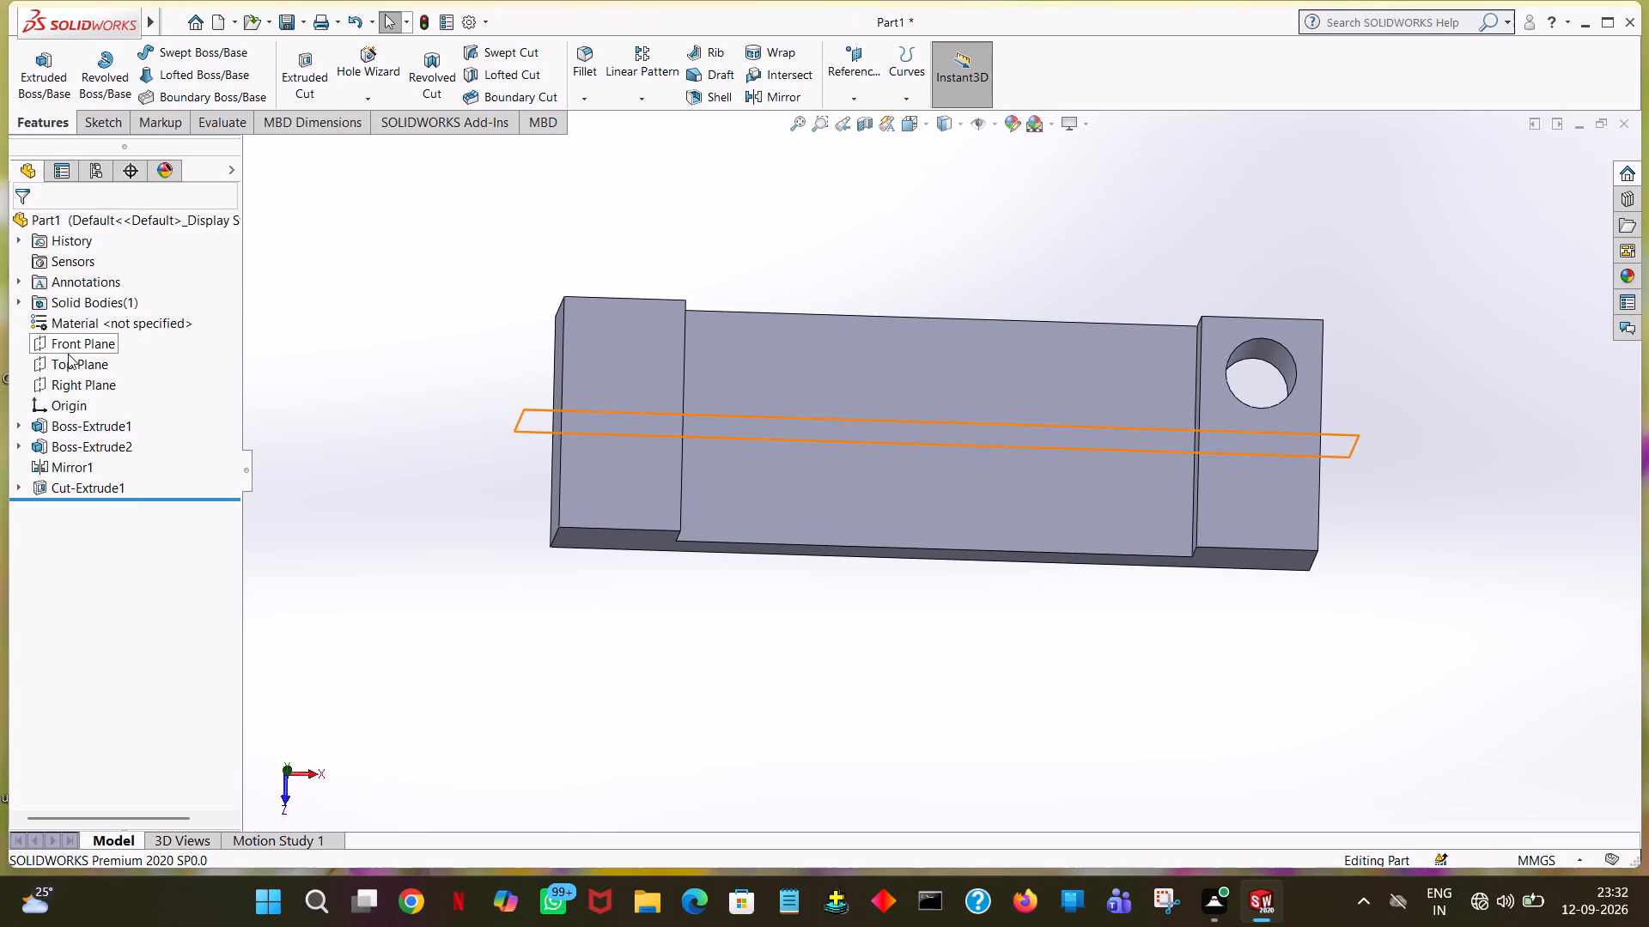
click(70, 343)
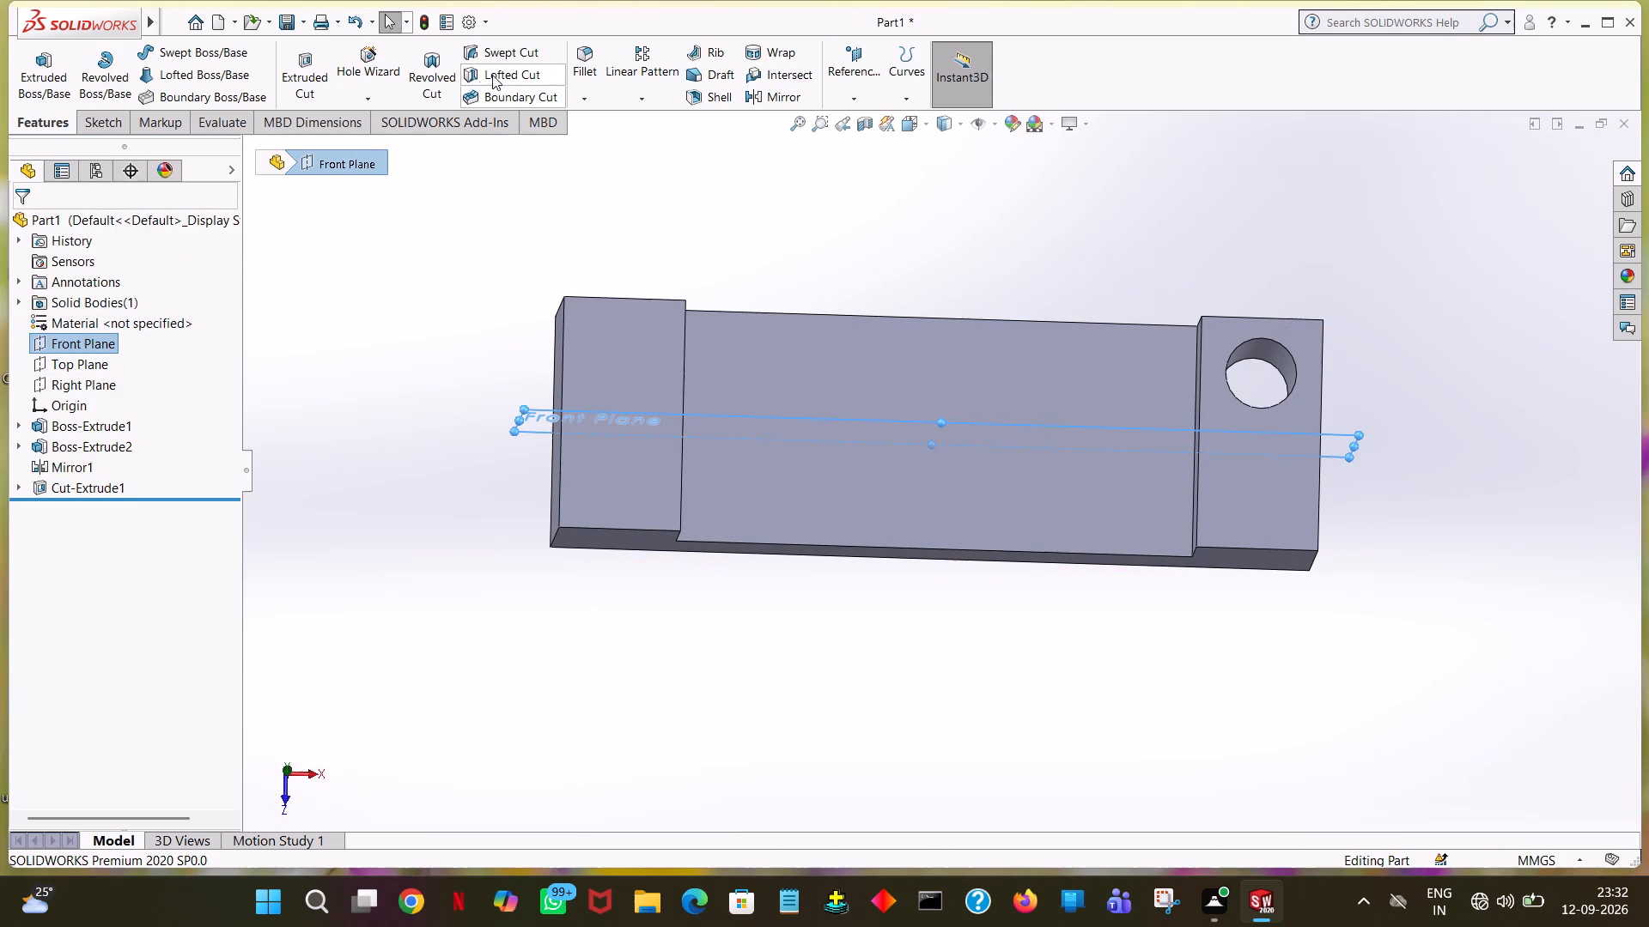
click(781, 105)
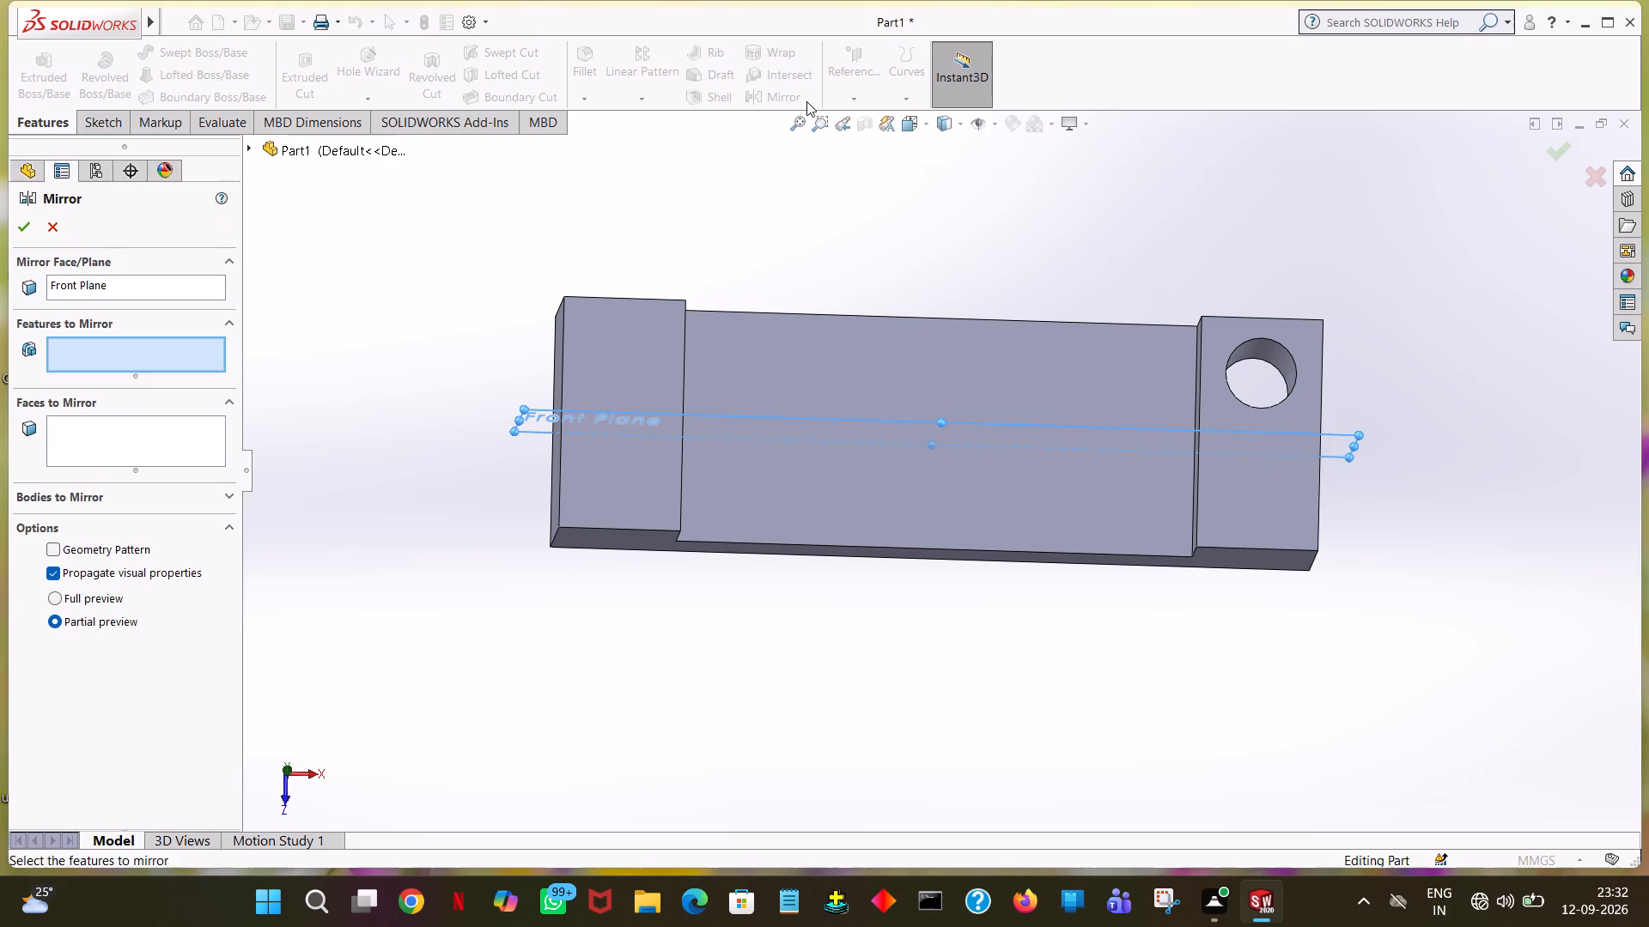
click(1282, 351)
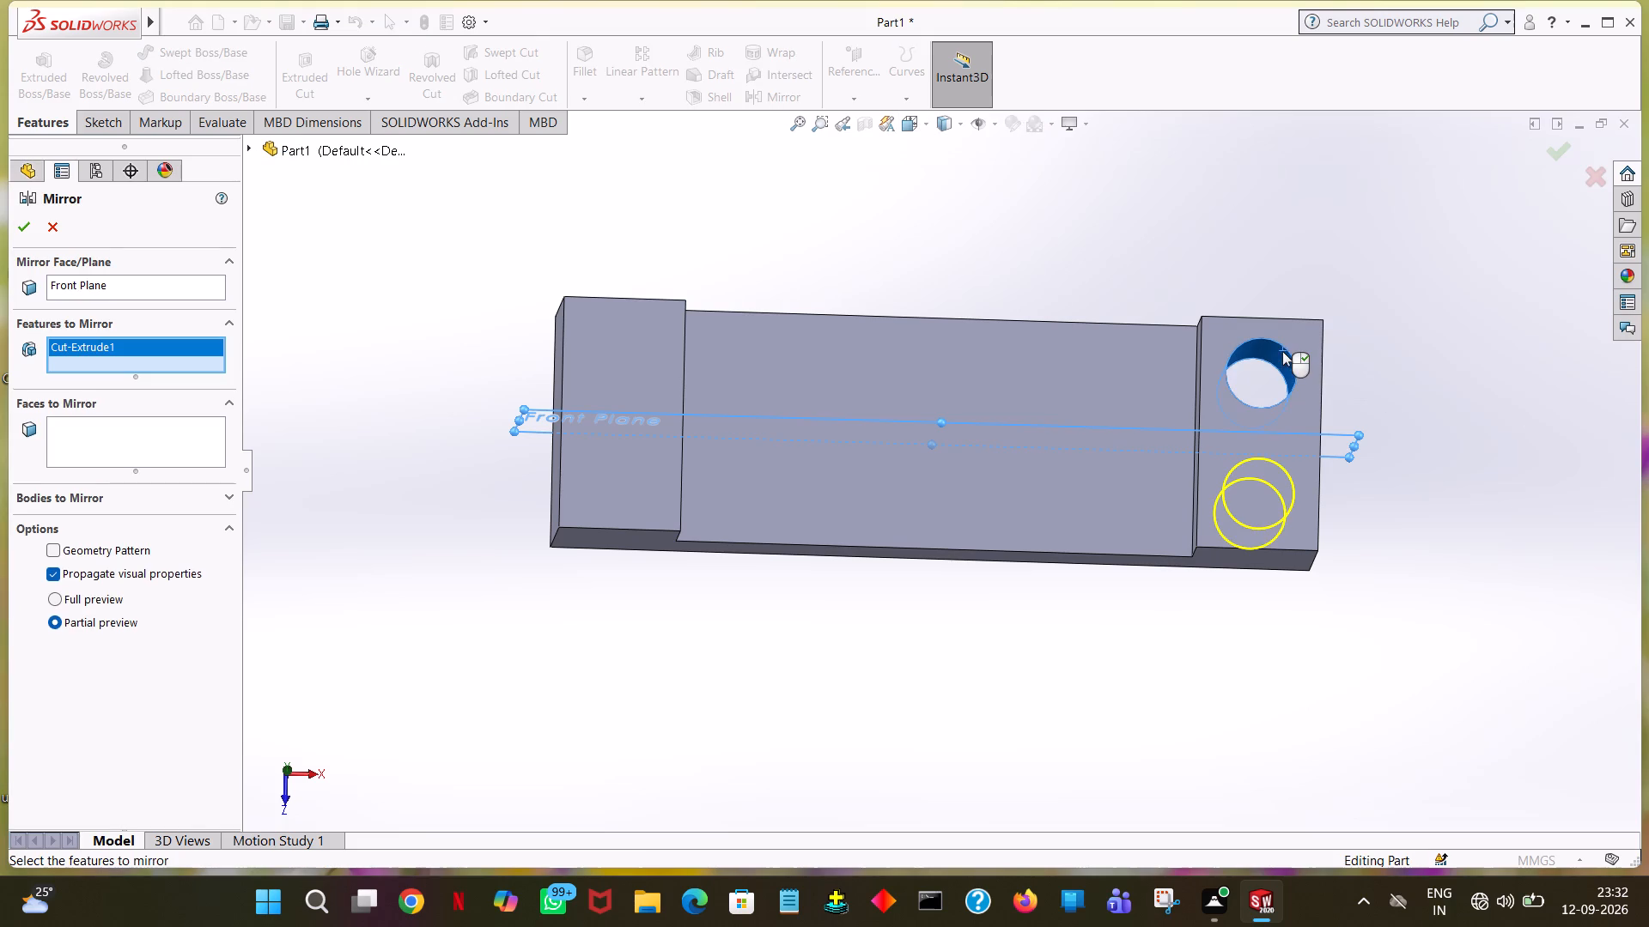
click(21, 232)
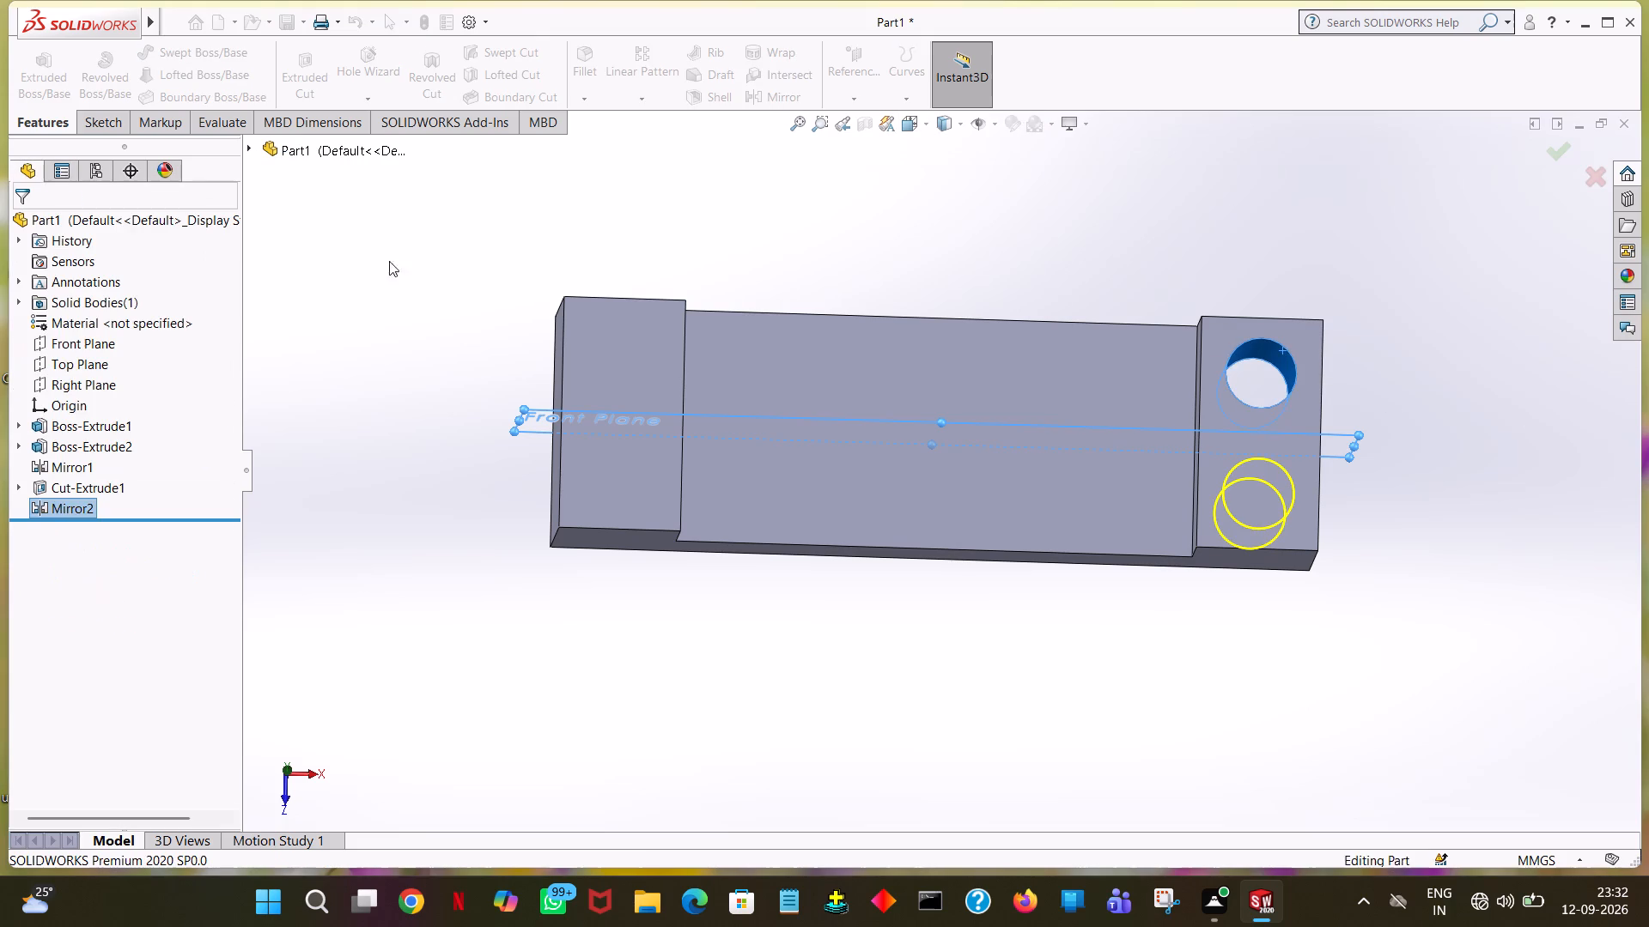
click(812, 300)
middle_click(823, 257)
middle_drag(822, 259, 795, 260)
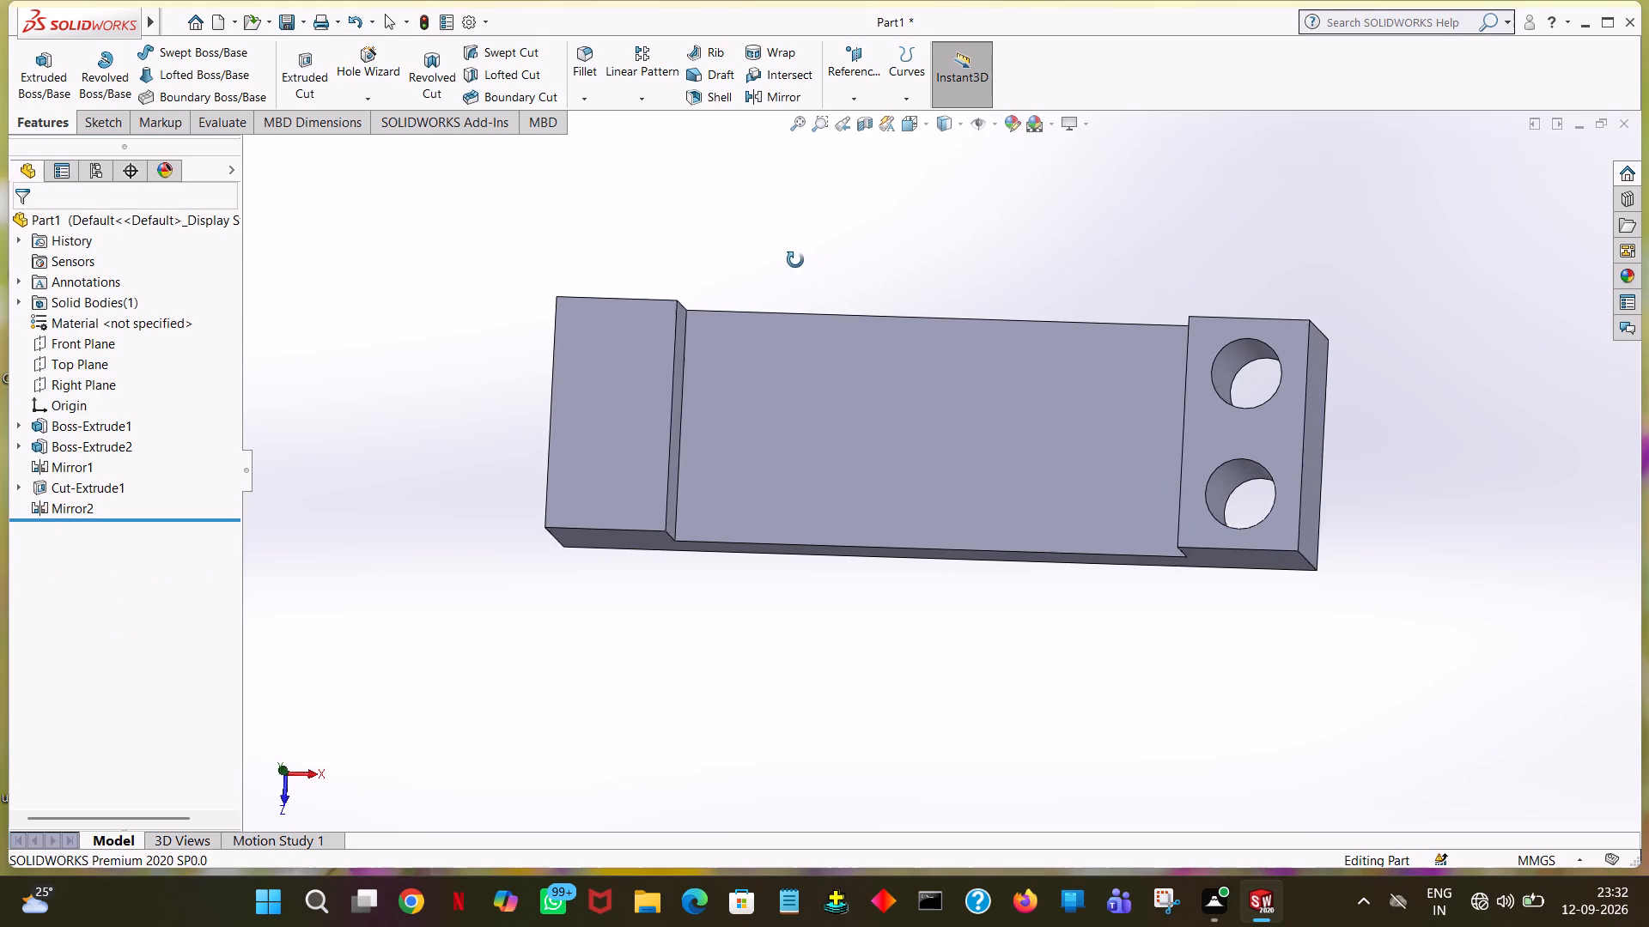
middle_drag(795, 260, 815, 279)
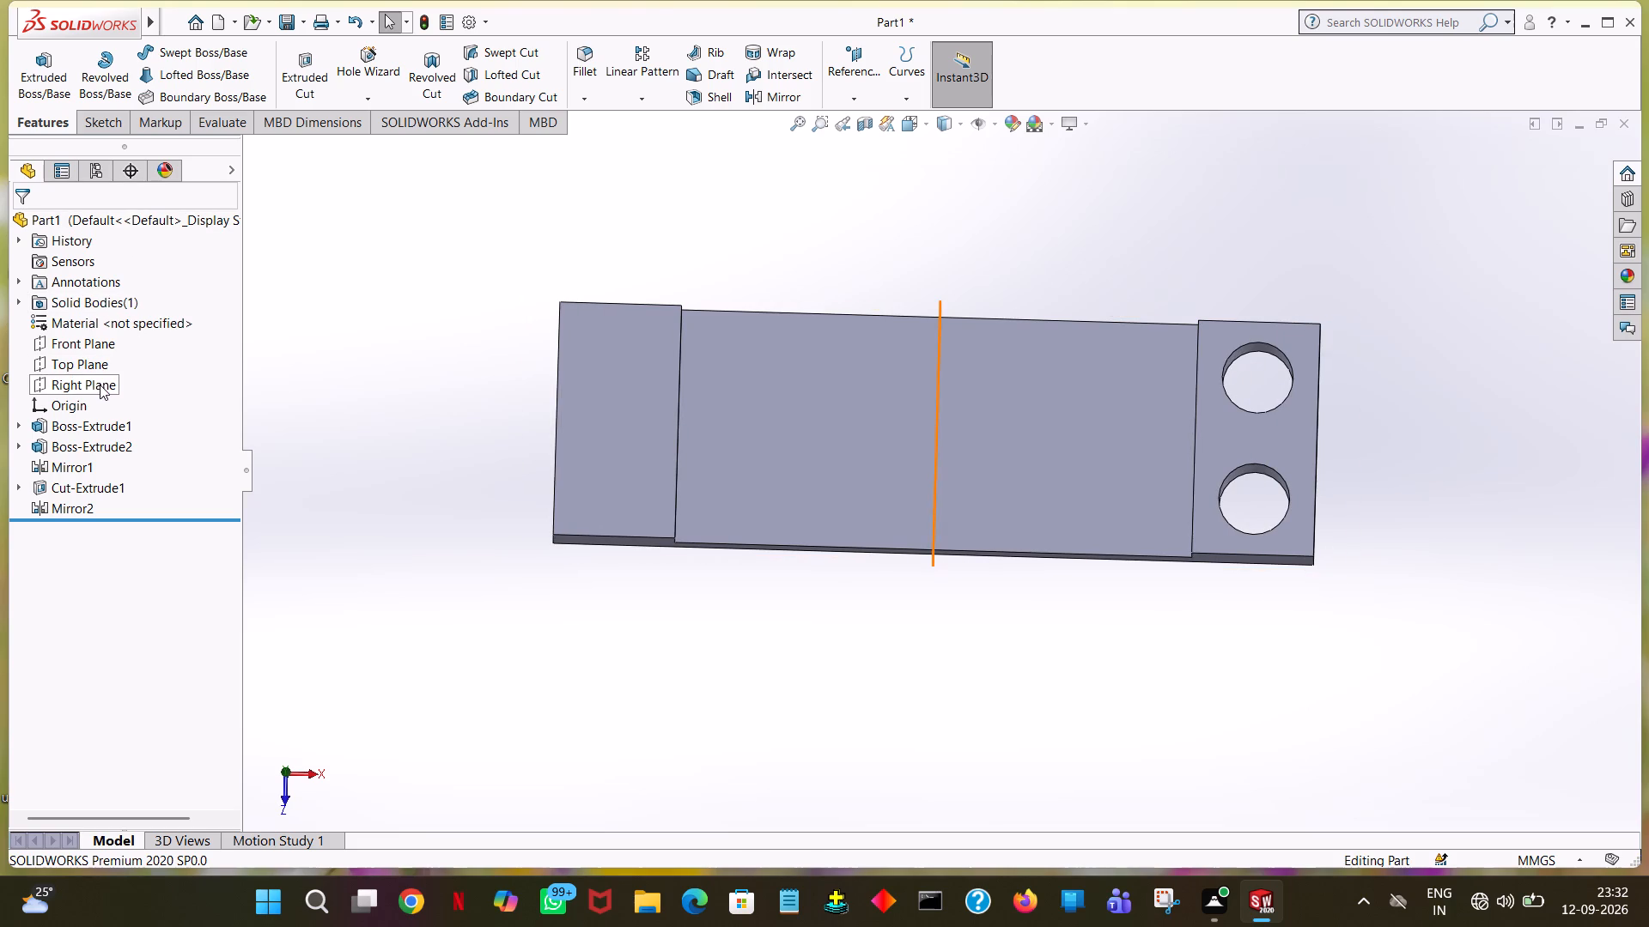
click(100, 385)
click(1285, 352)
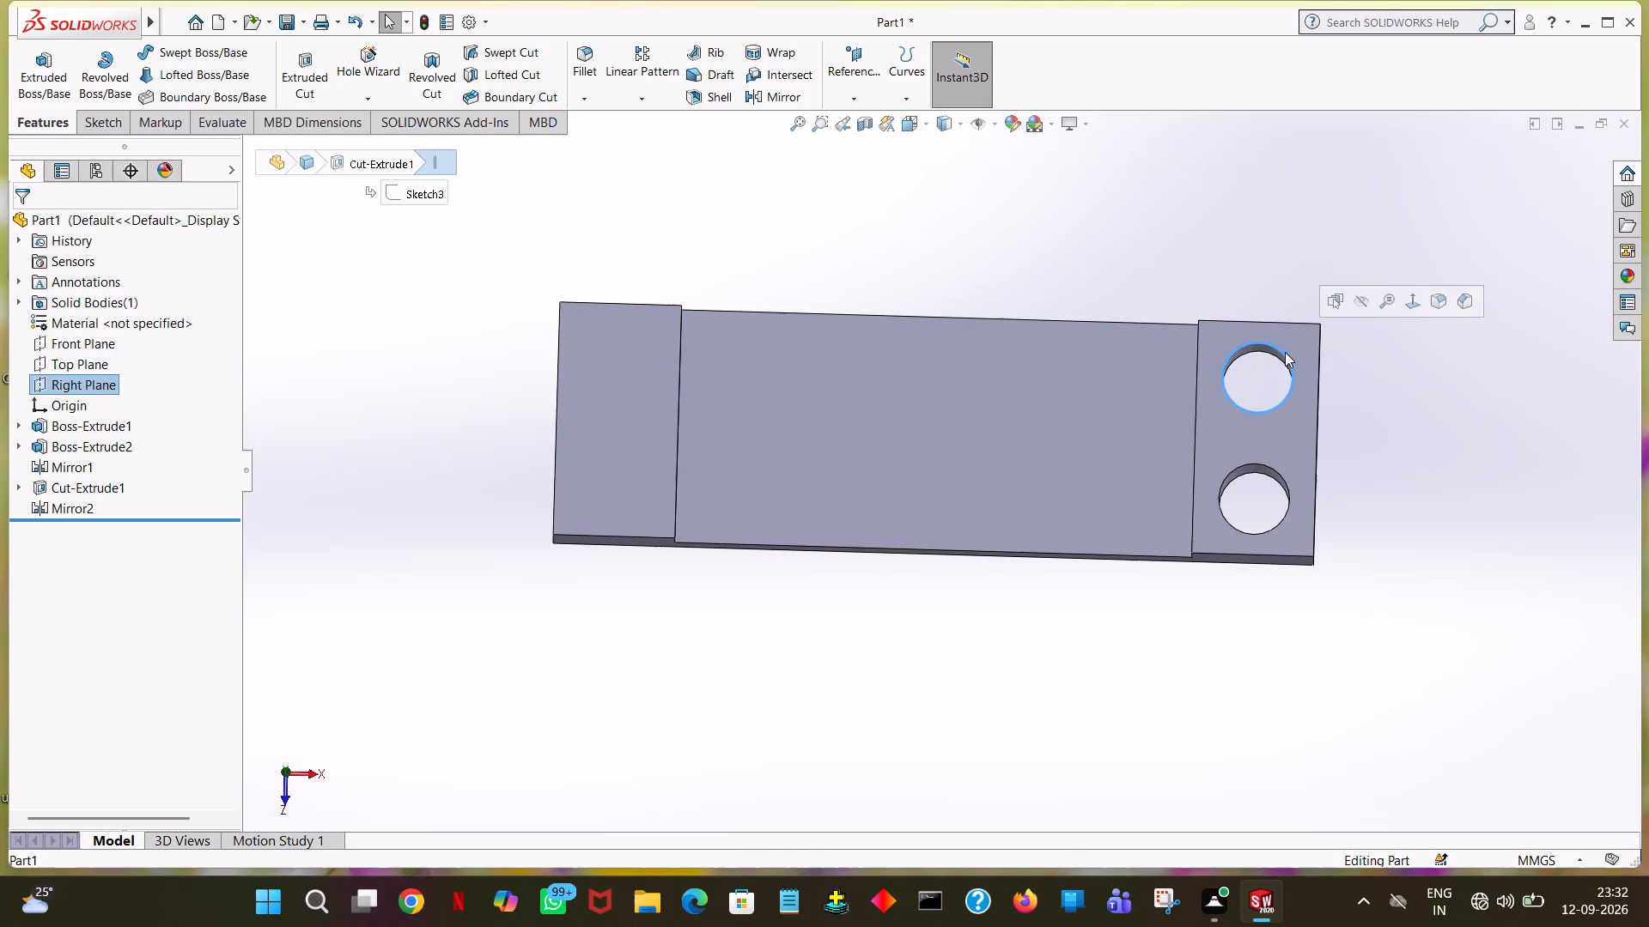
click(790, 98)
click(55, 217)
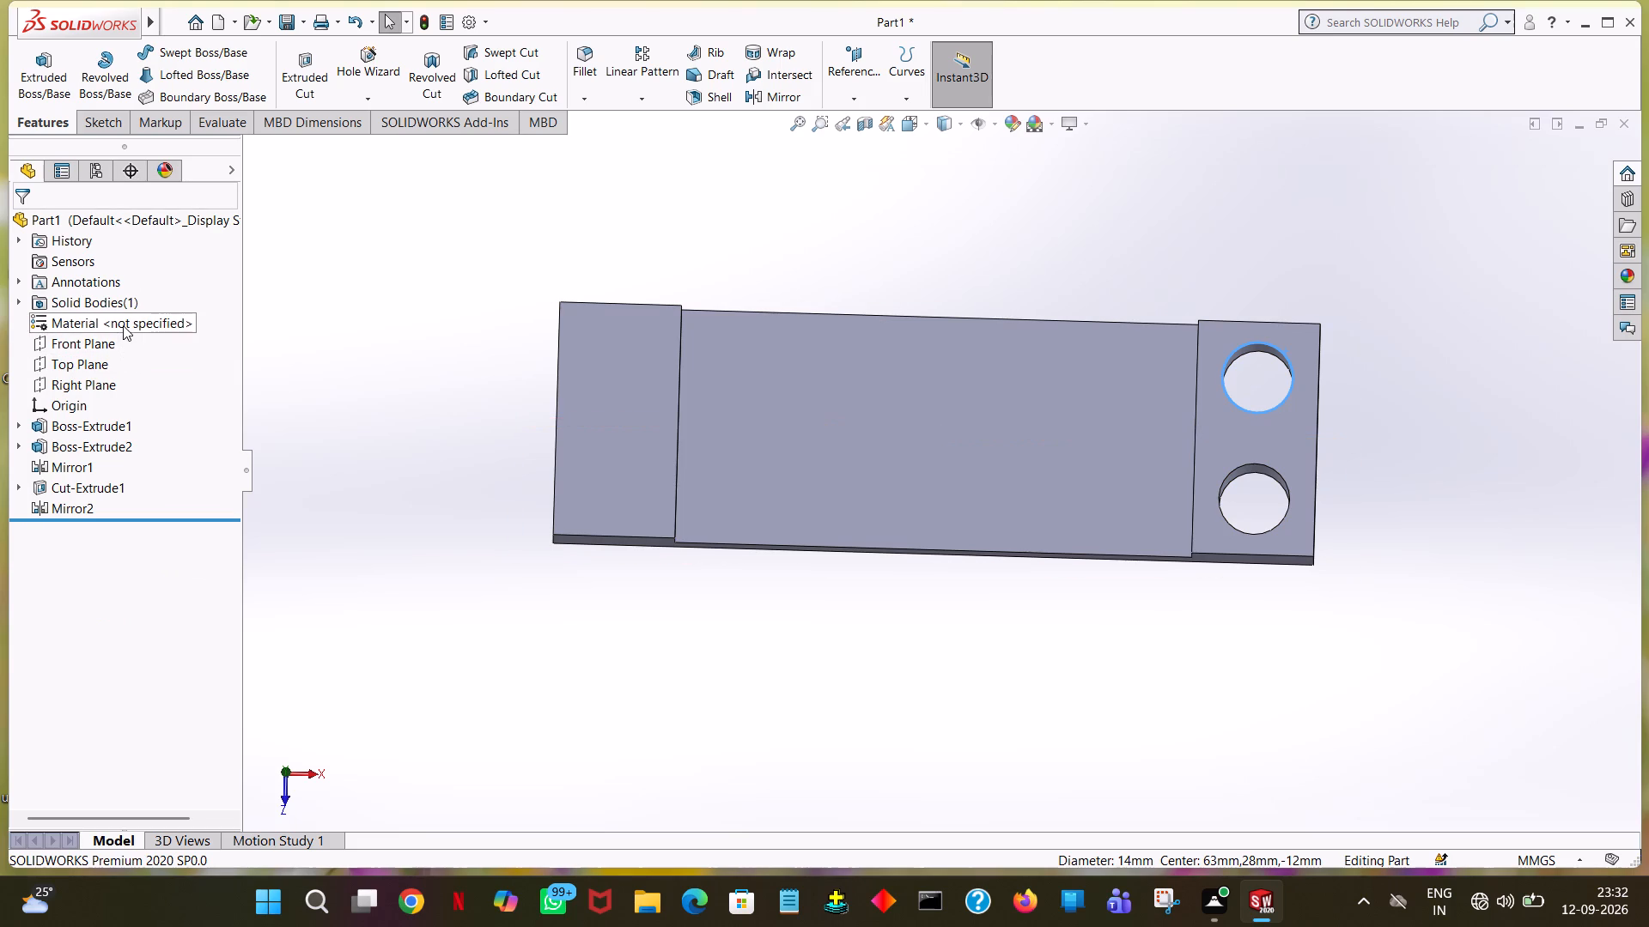
Mirror both end-boss holes about the Right Plane onto the opposite end boss.
click(103, 379)
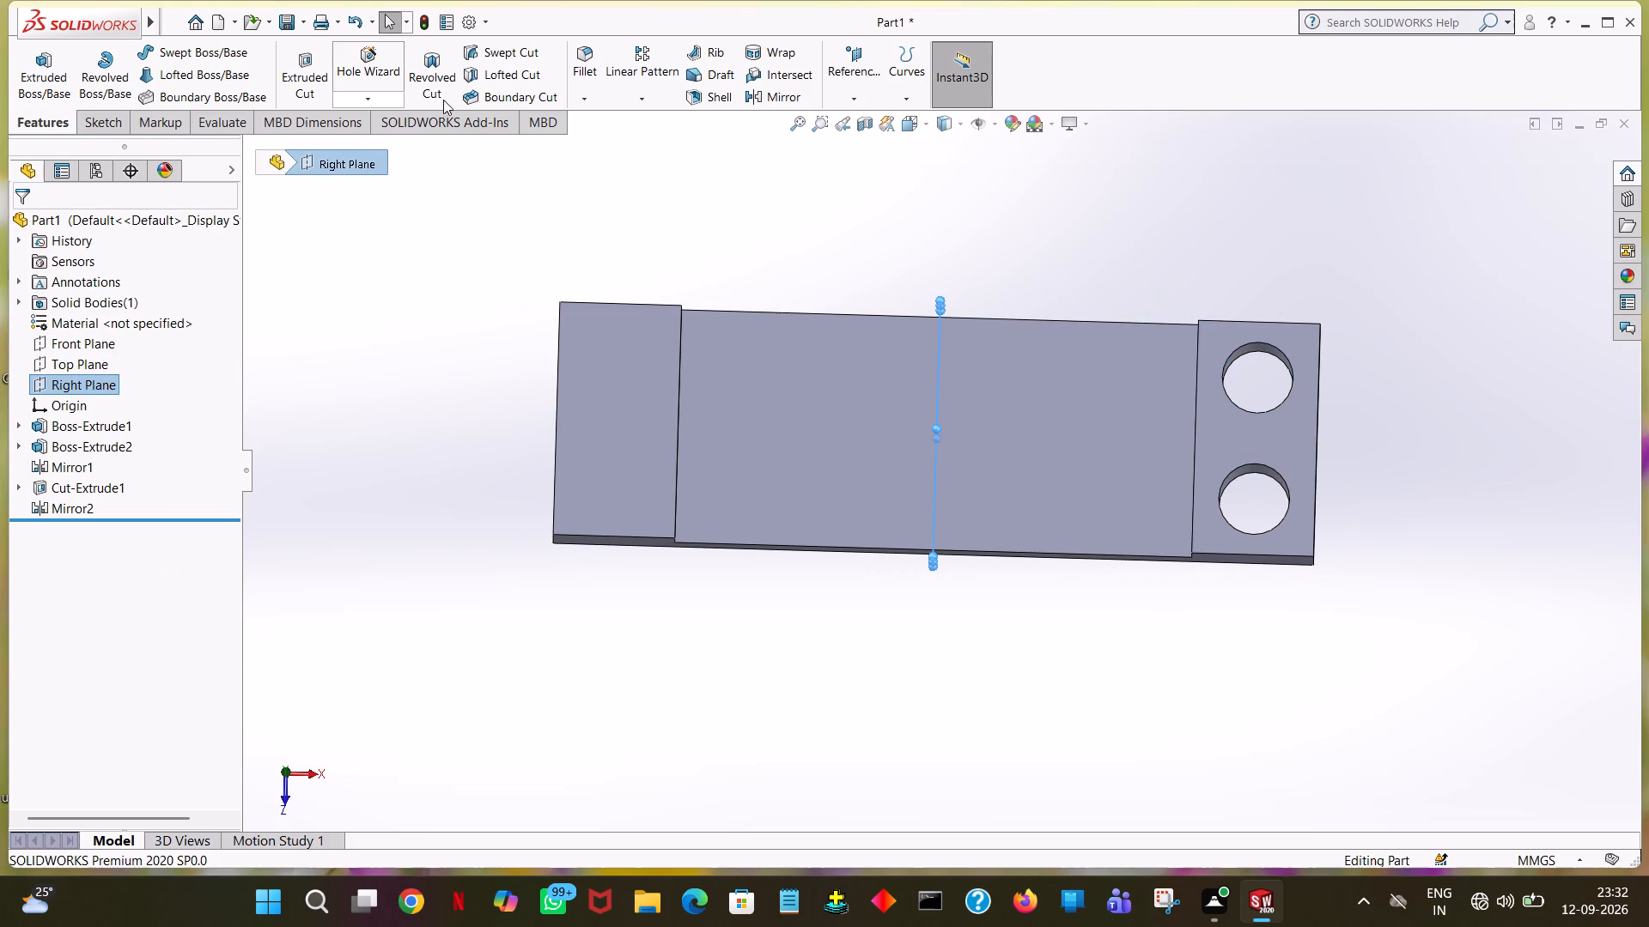
click(761, 106)
click(1260, 344)
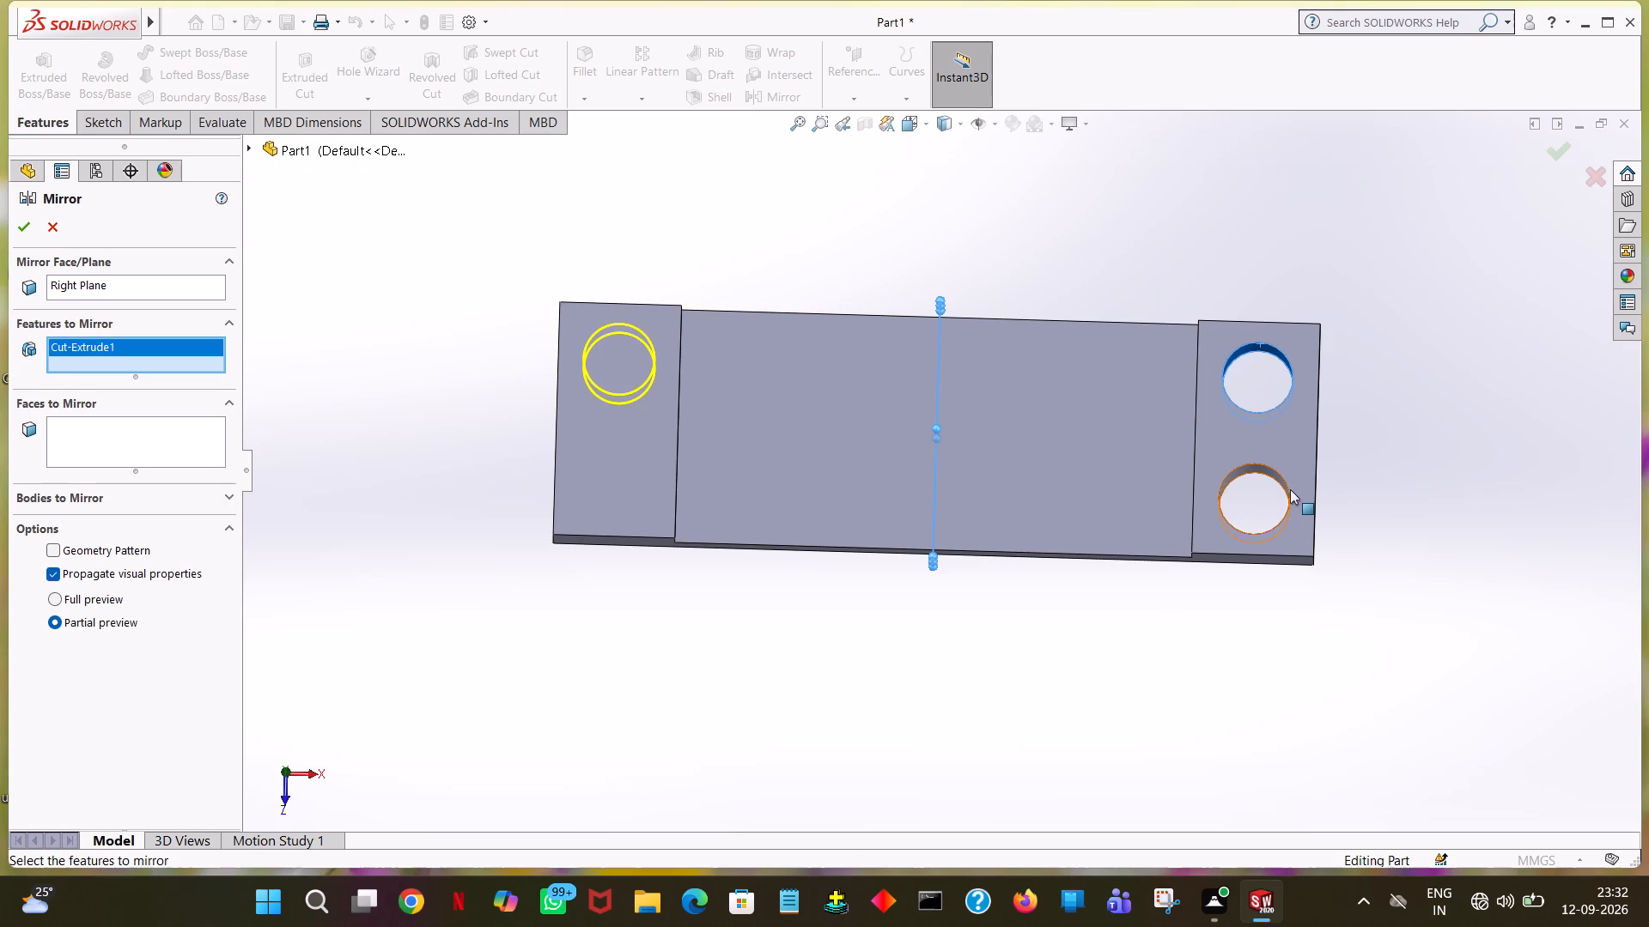
click(1270, 470)
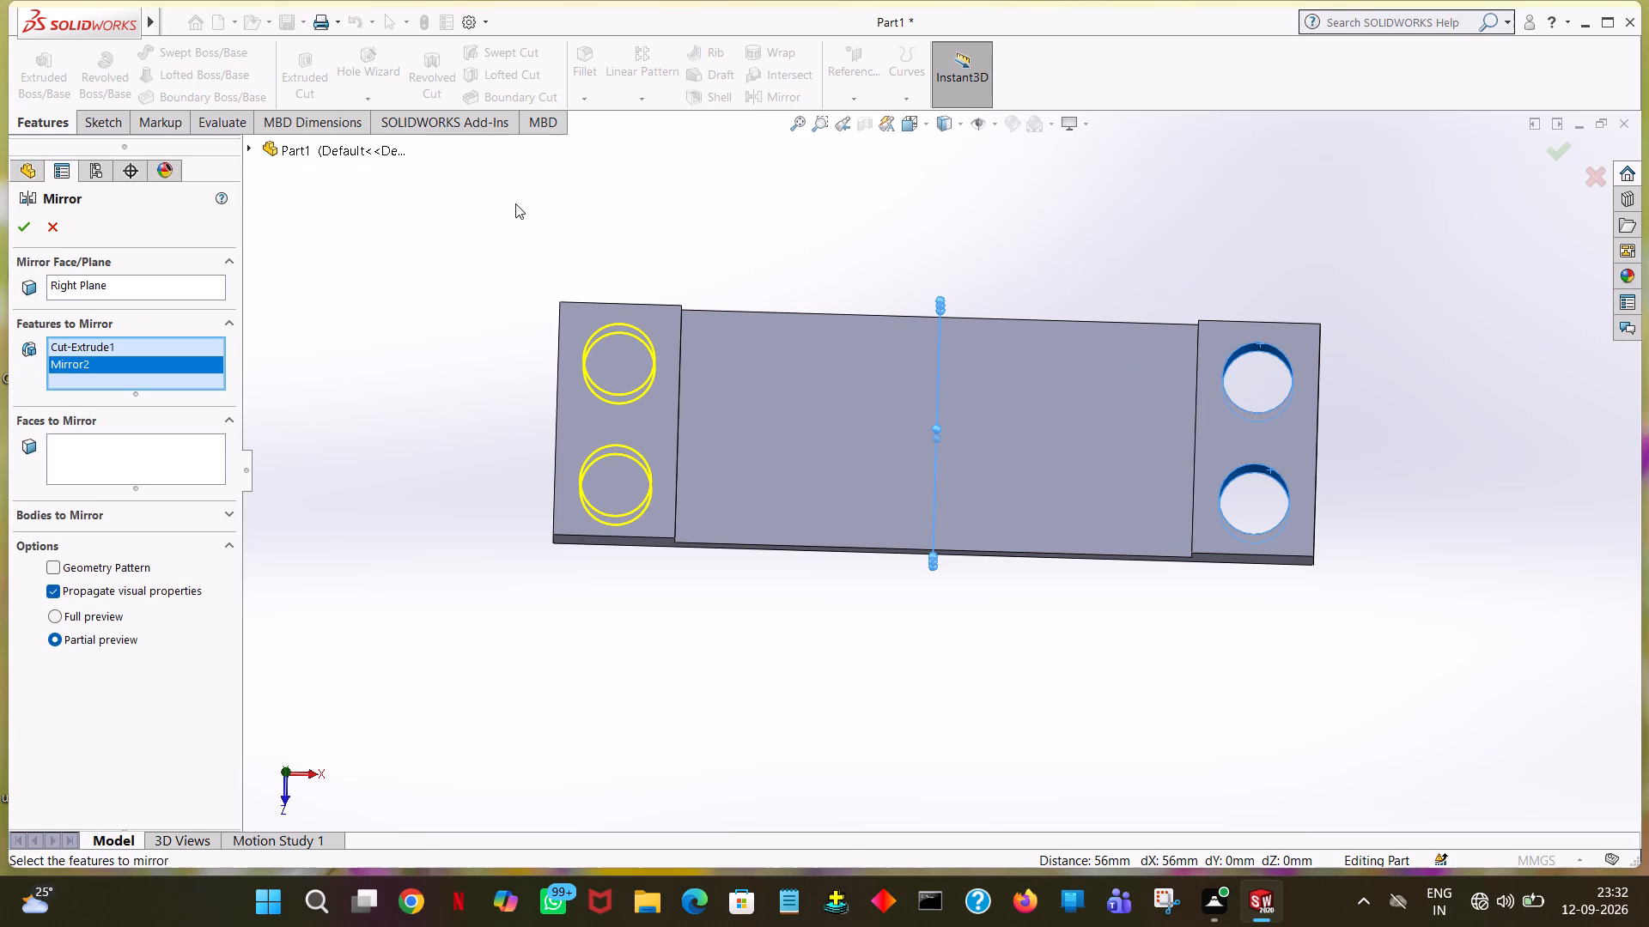
click(20, 229)
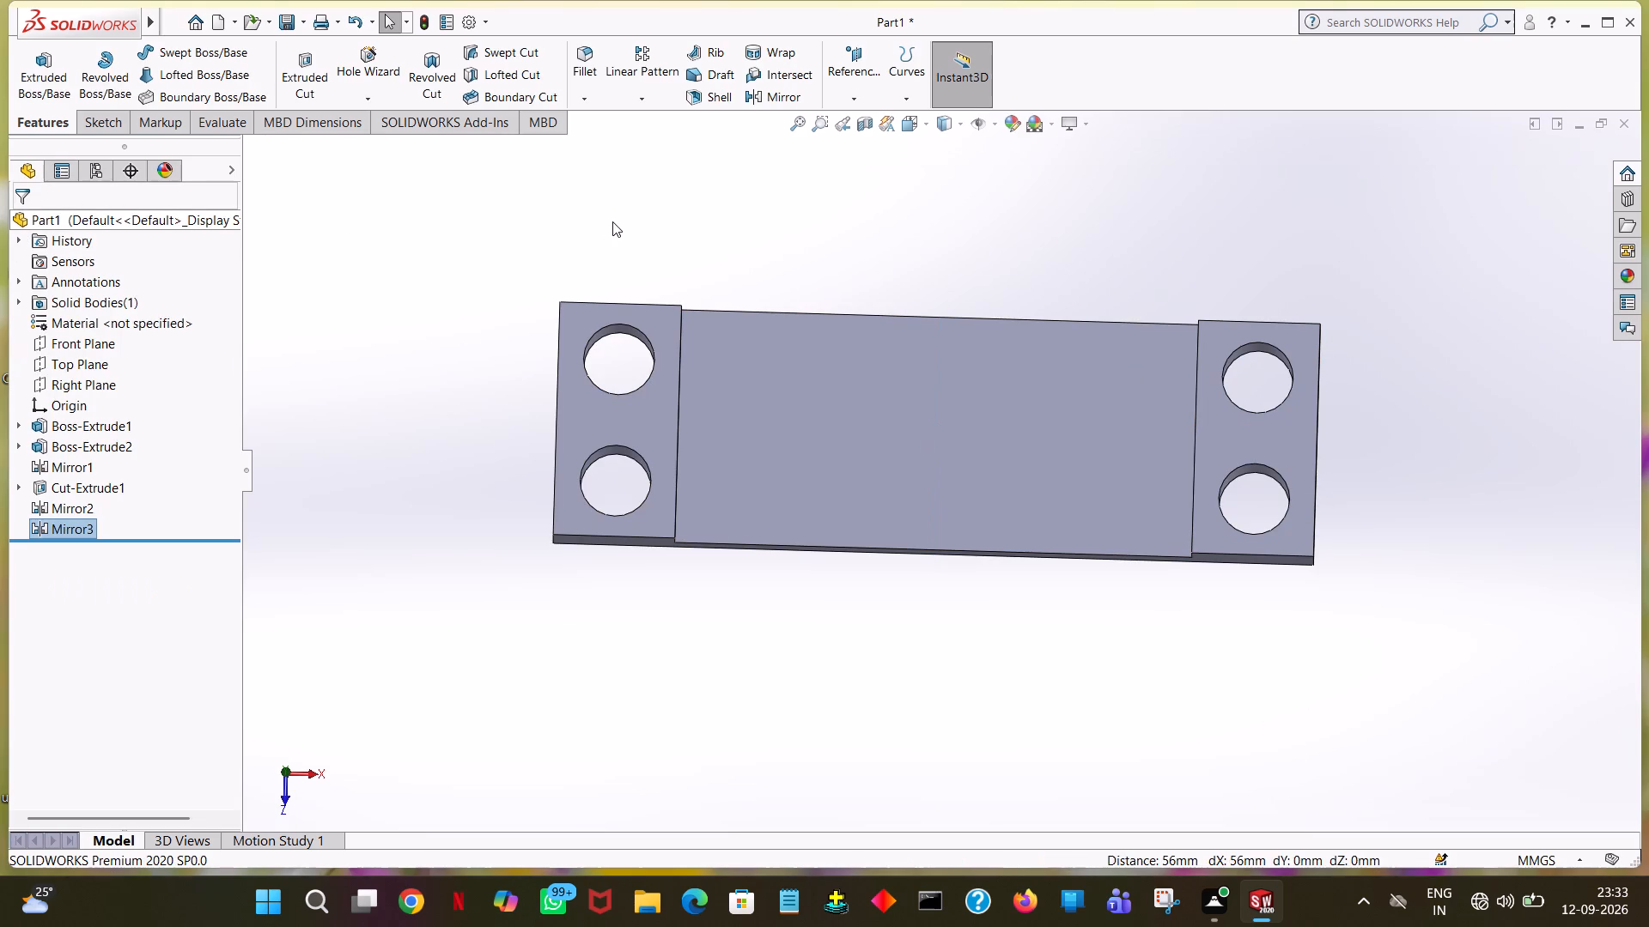
click(612, 221)
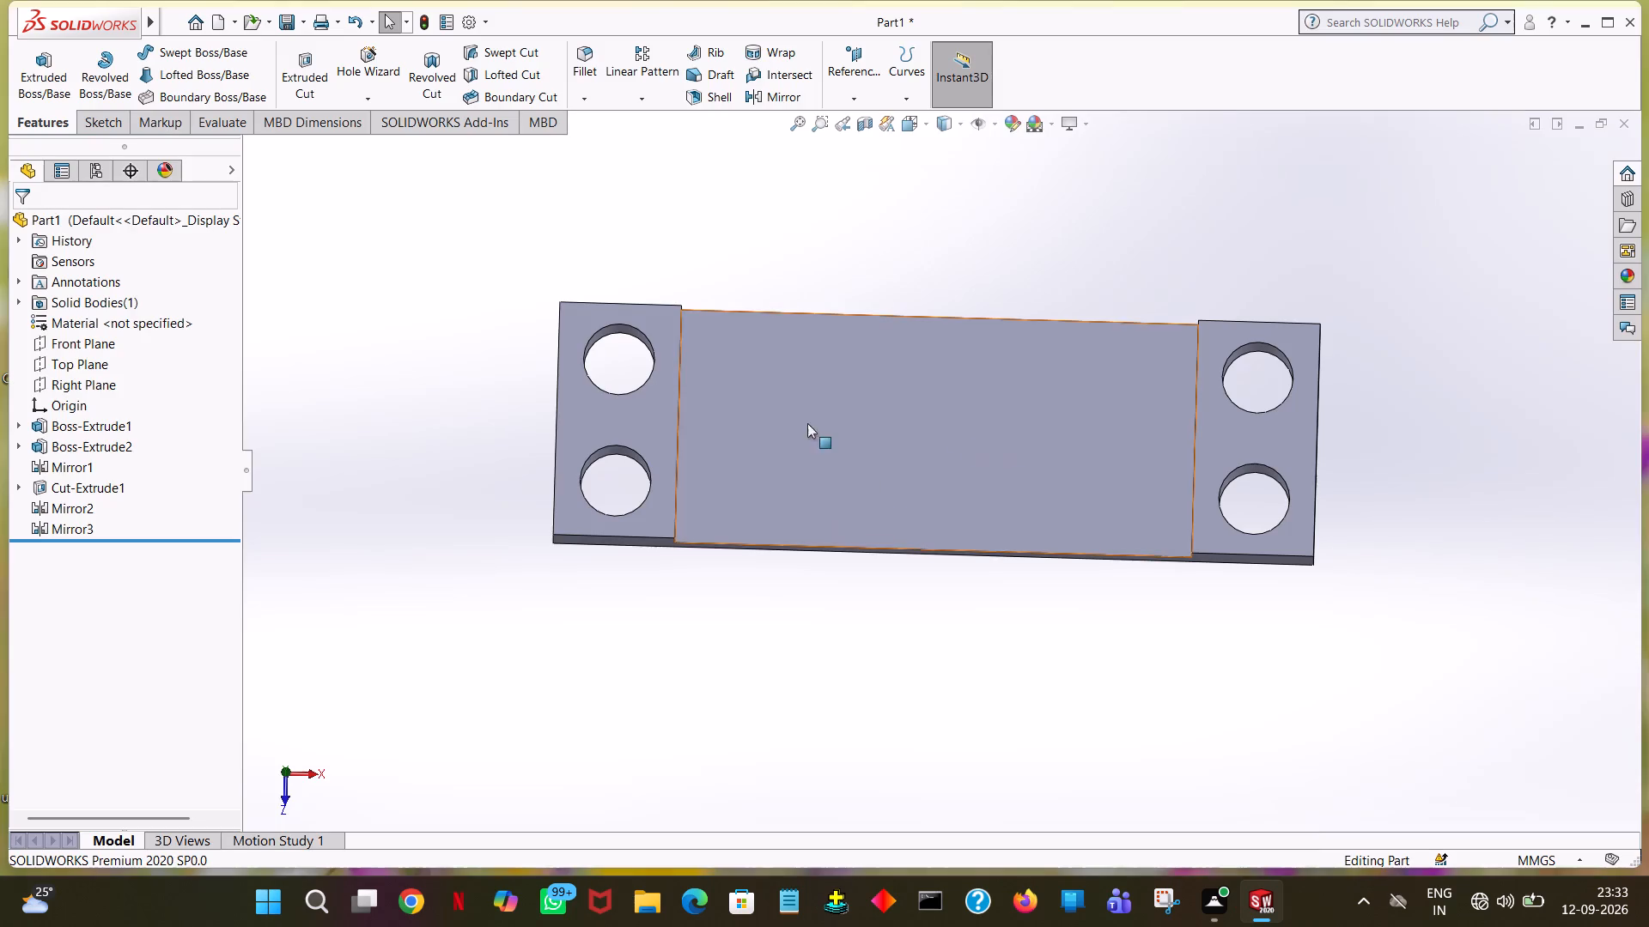
Start an Extruded Boss/Base sketch on the recessed middle top face of the base, viewed from the top.
click(57, 82)
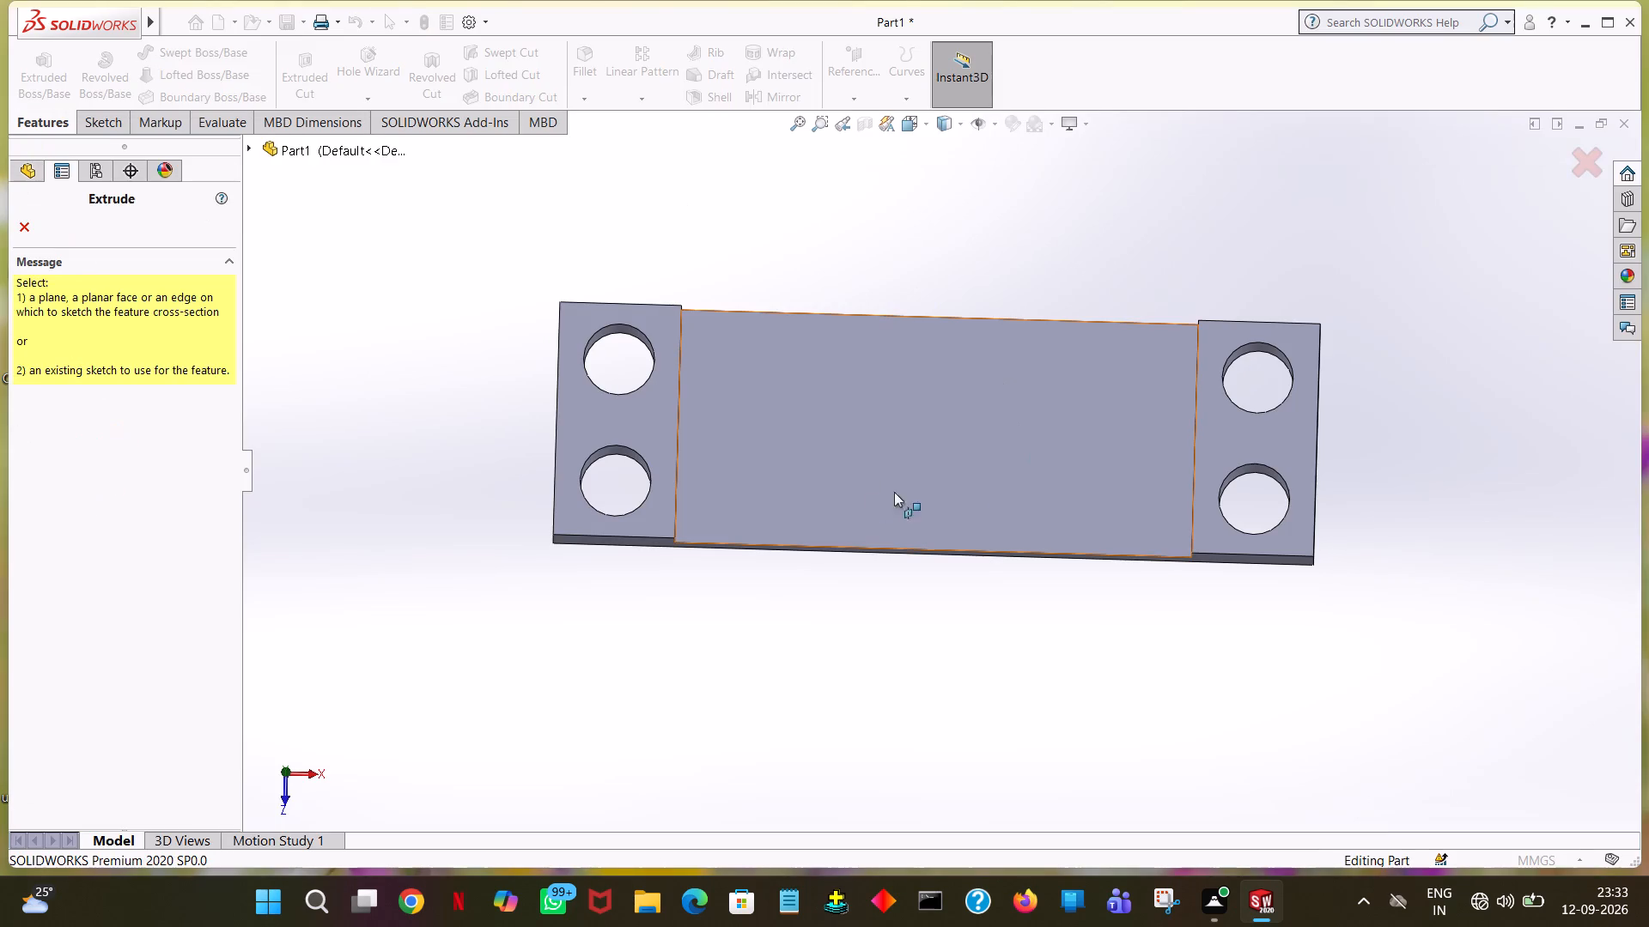
click(870, 495)
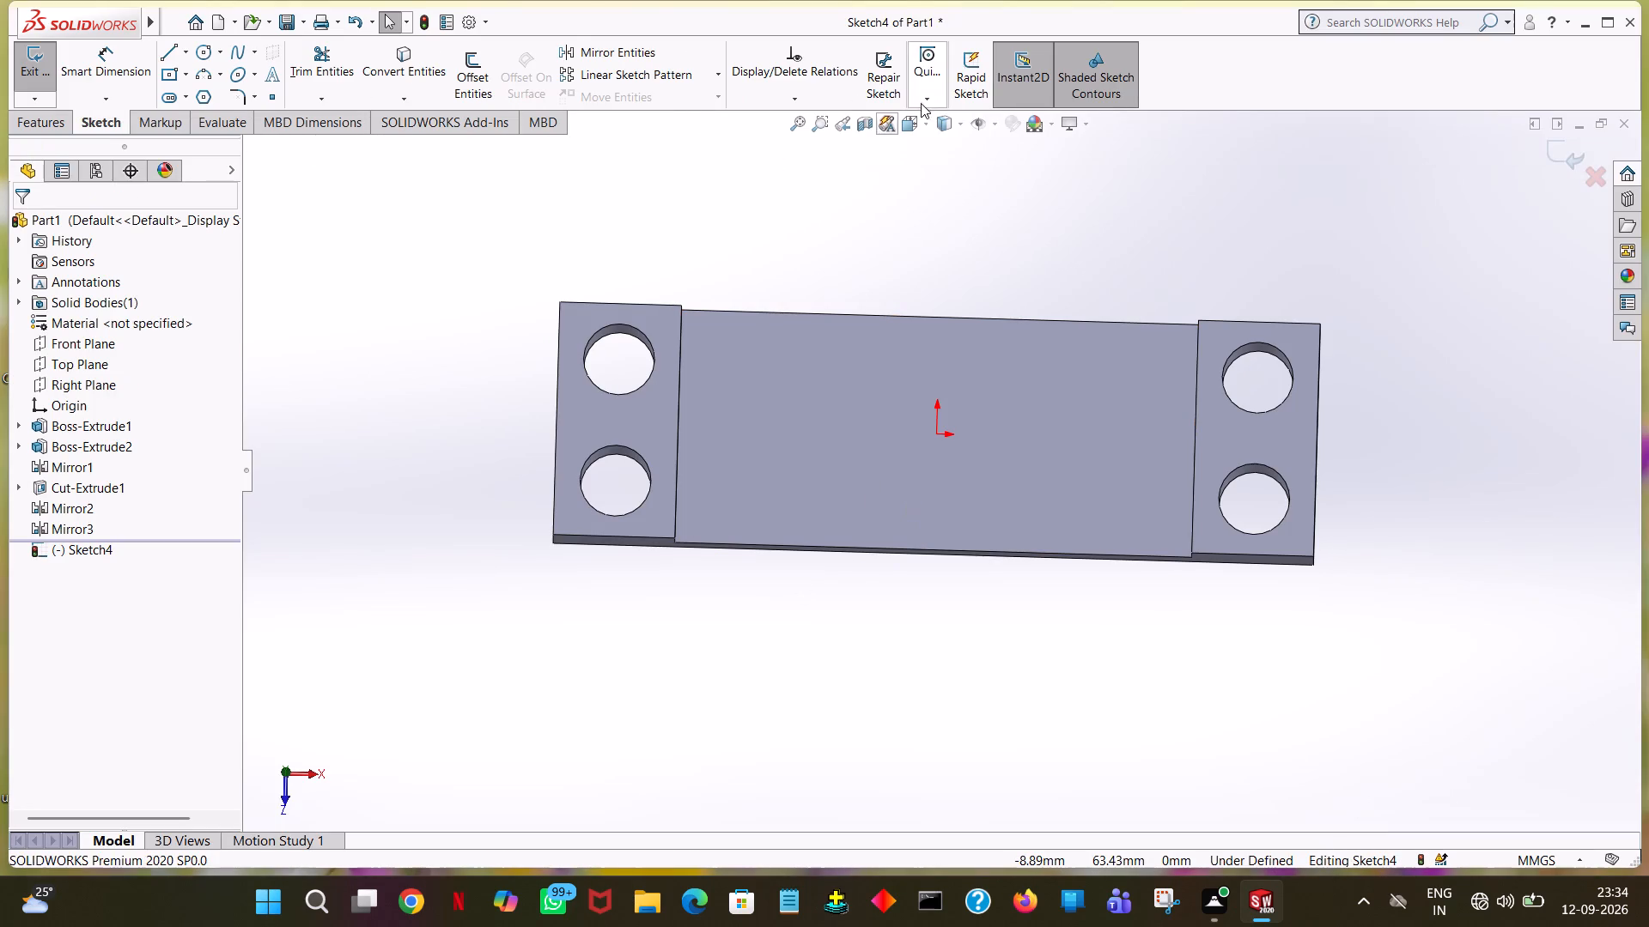
click(926, 126)
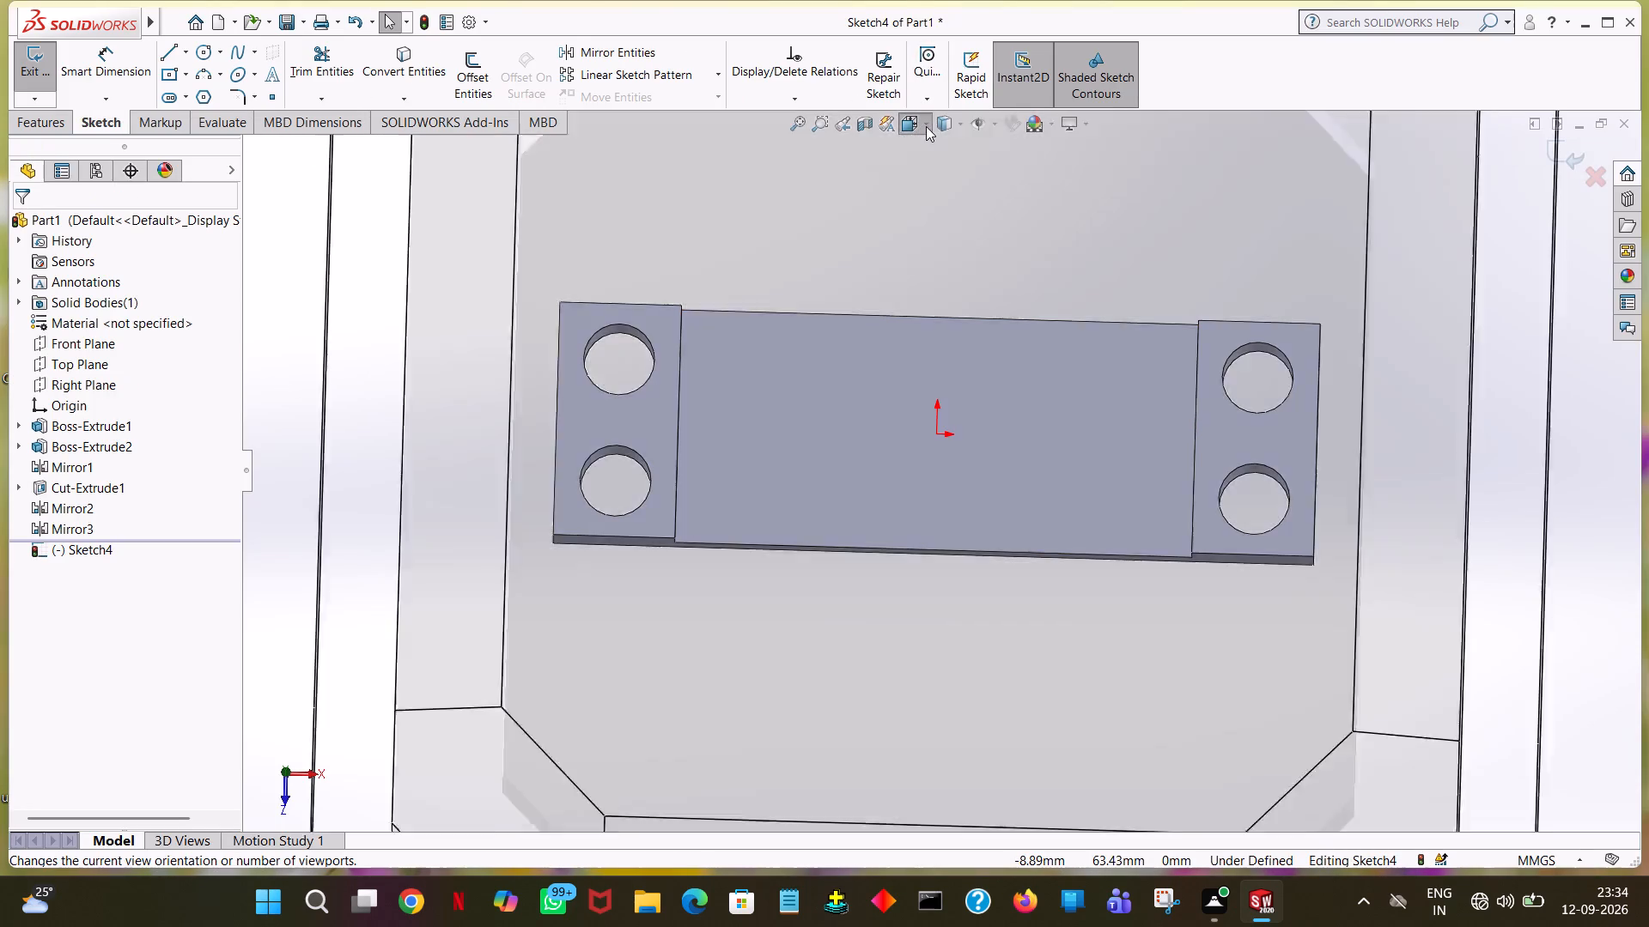
click(1007, 221)
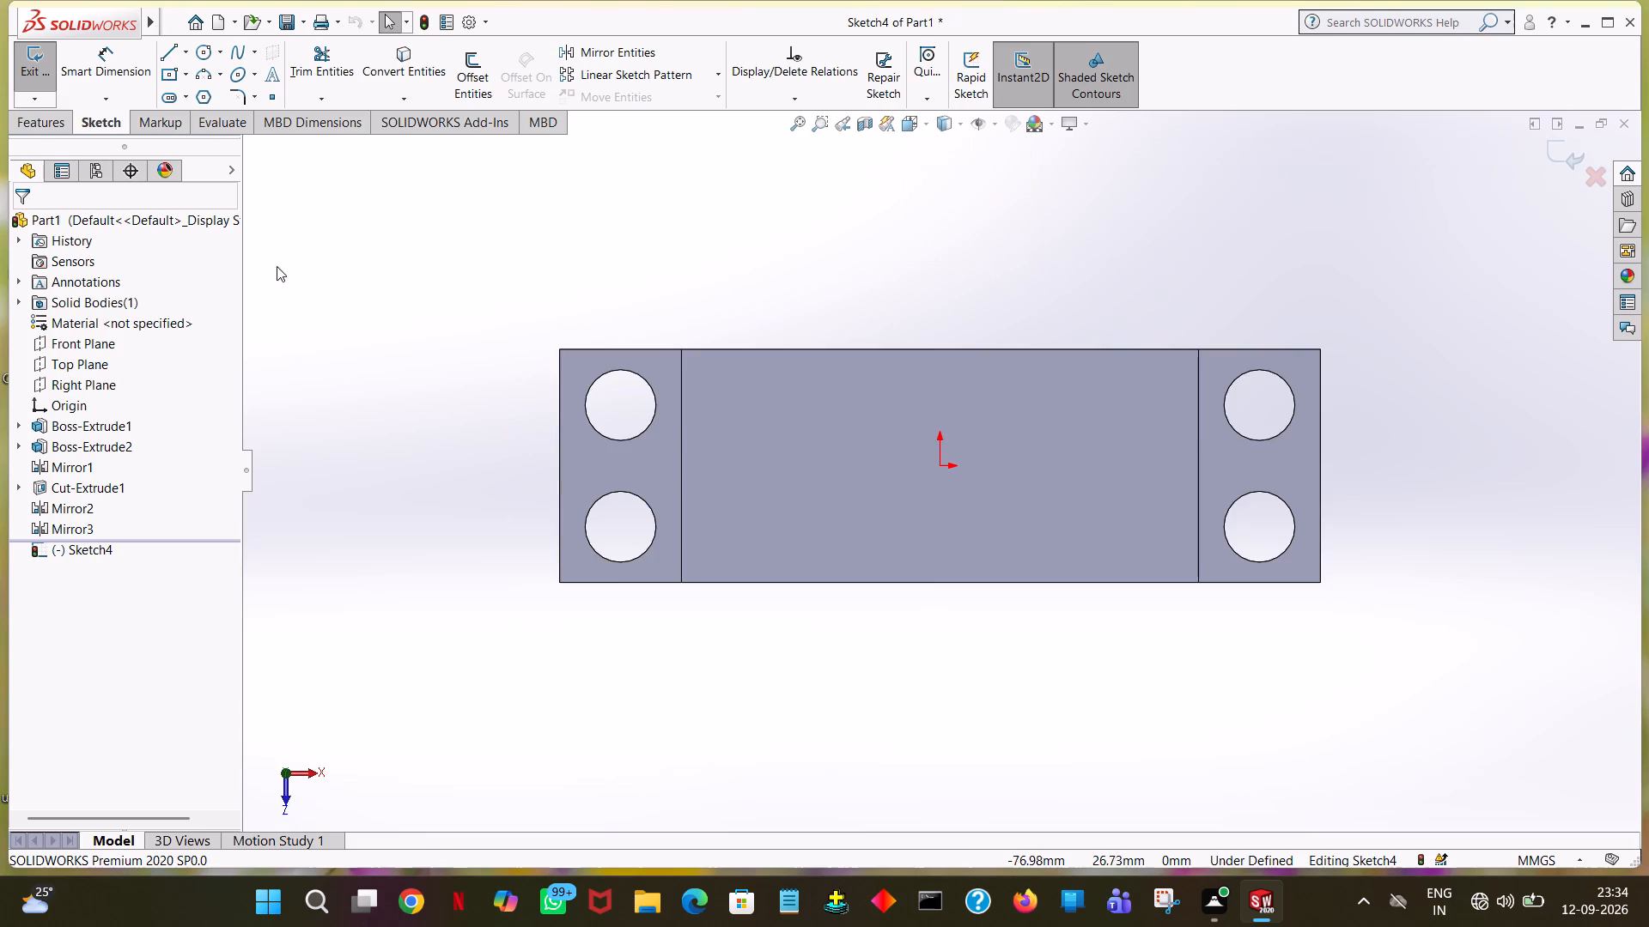
Sketch a line from the base's front corner on the positive X side along the front edge, 55 mm long.
click(172, 52)
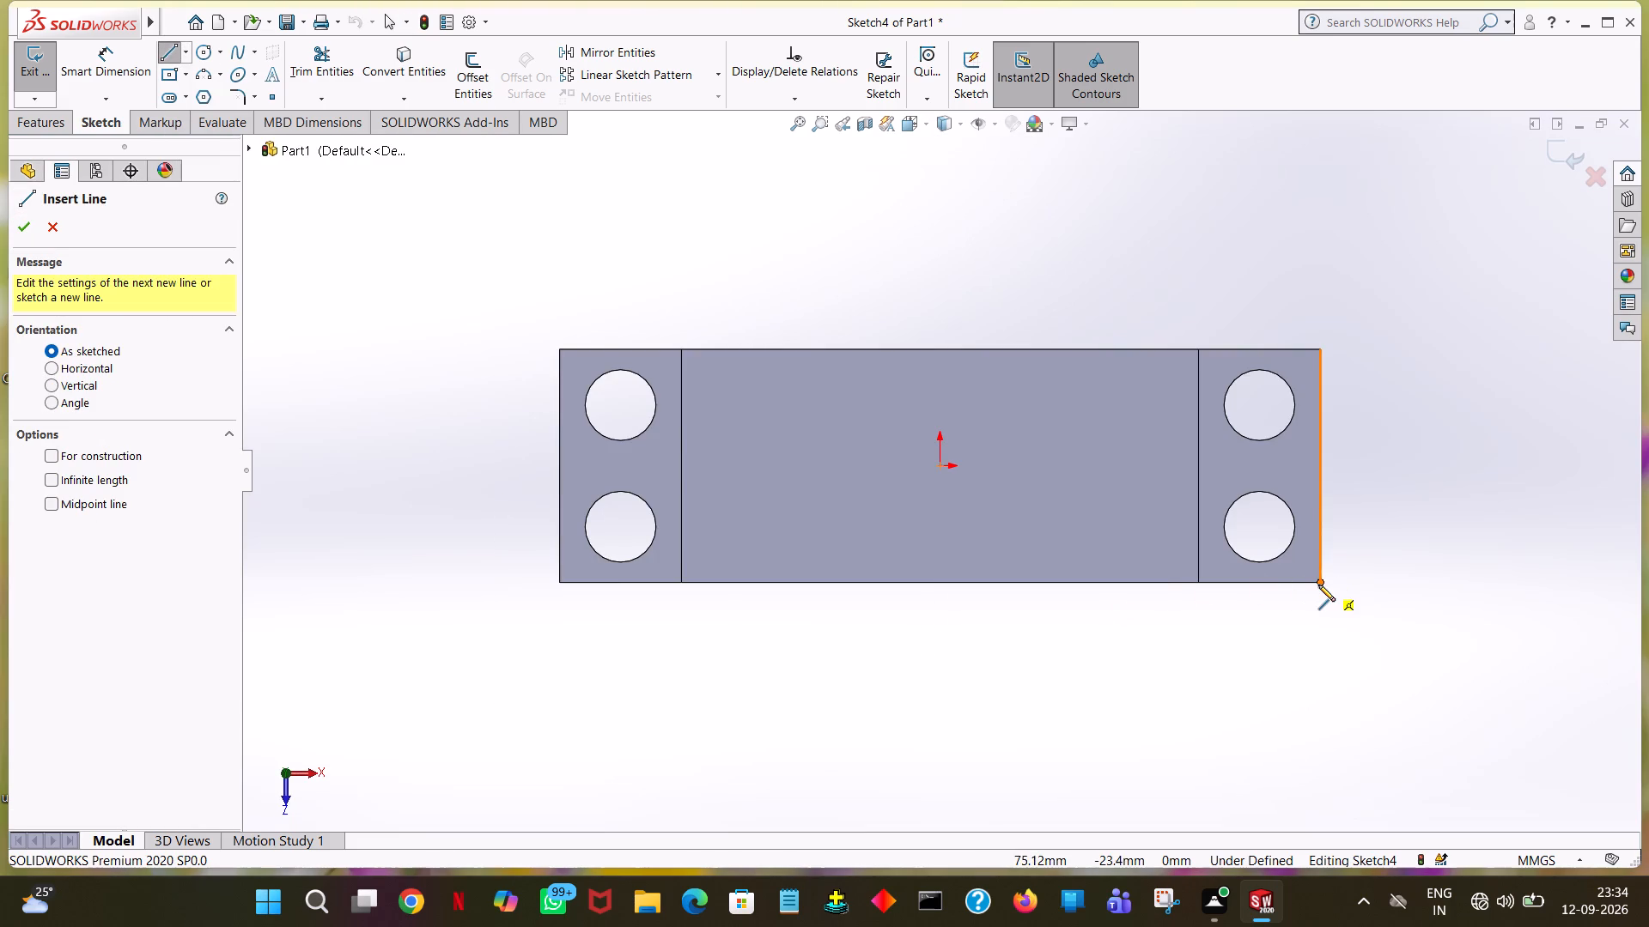
click(1321, 583)
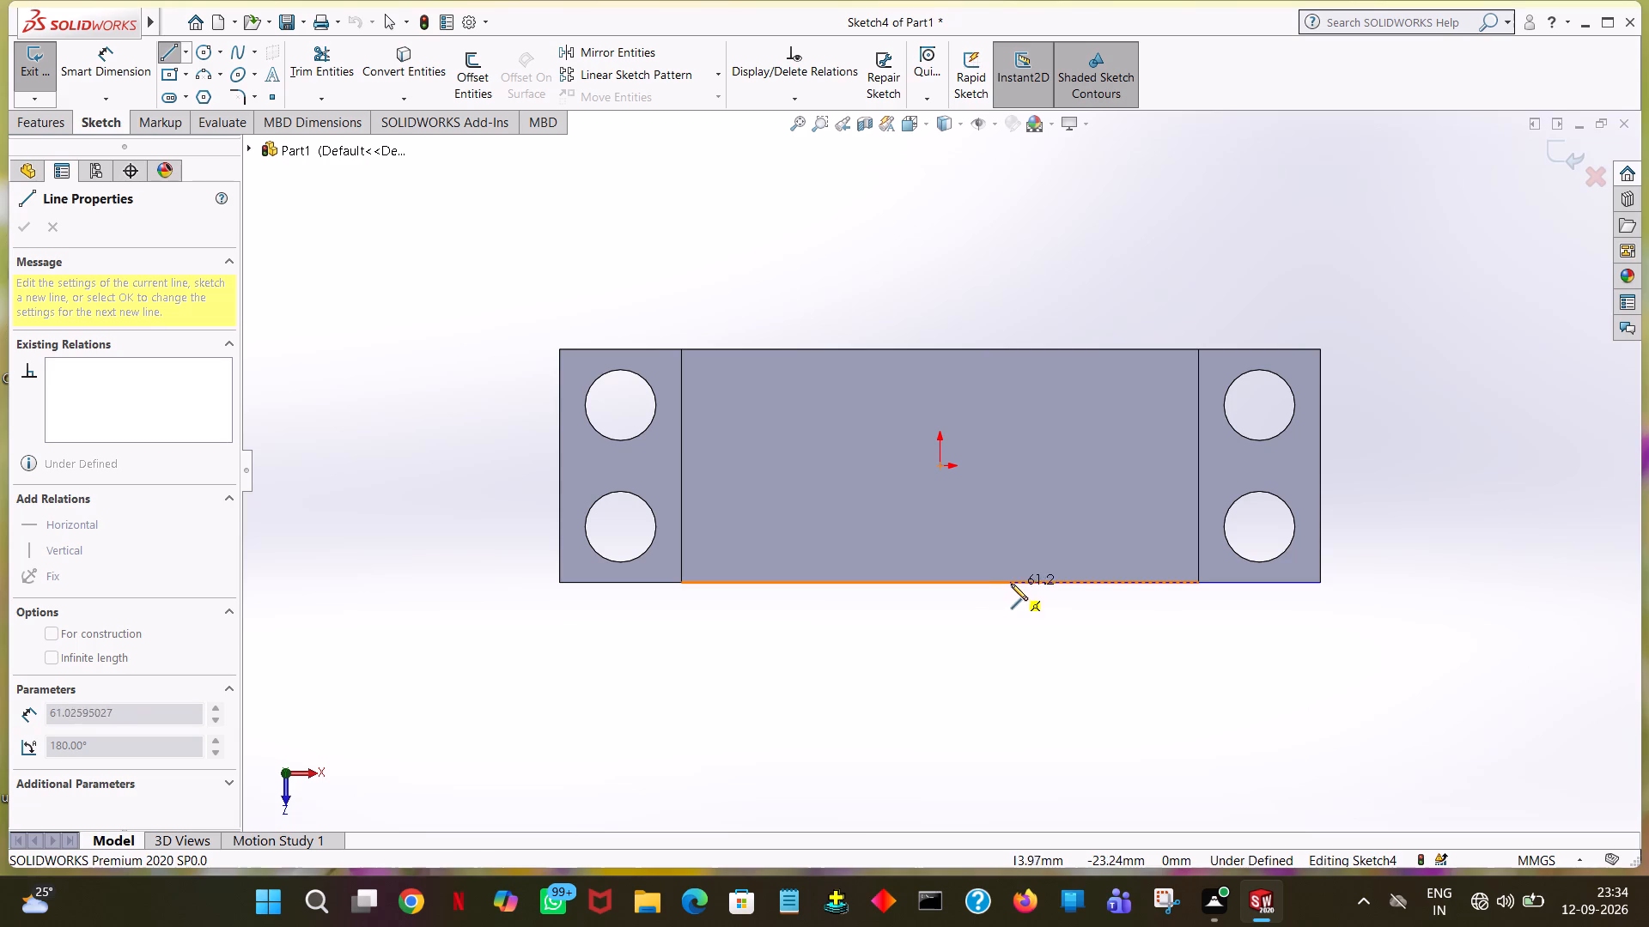
click(1058, 584)
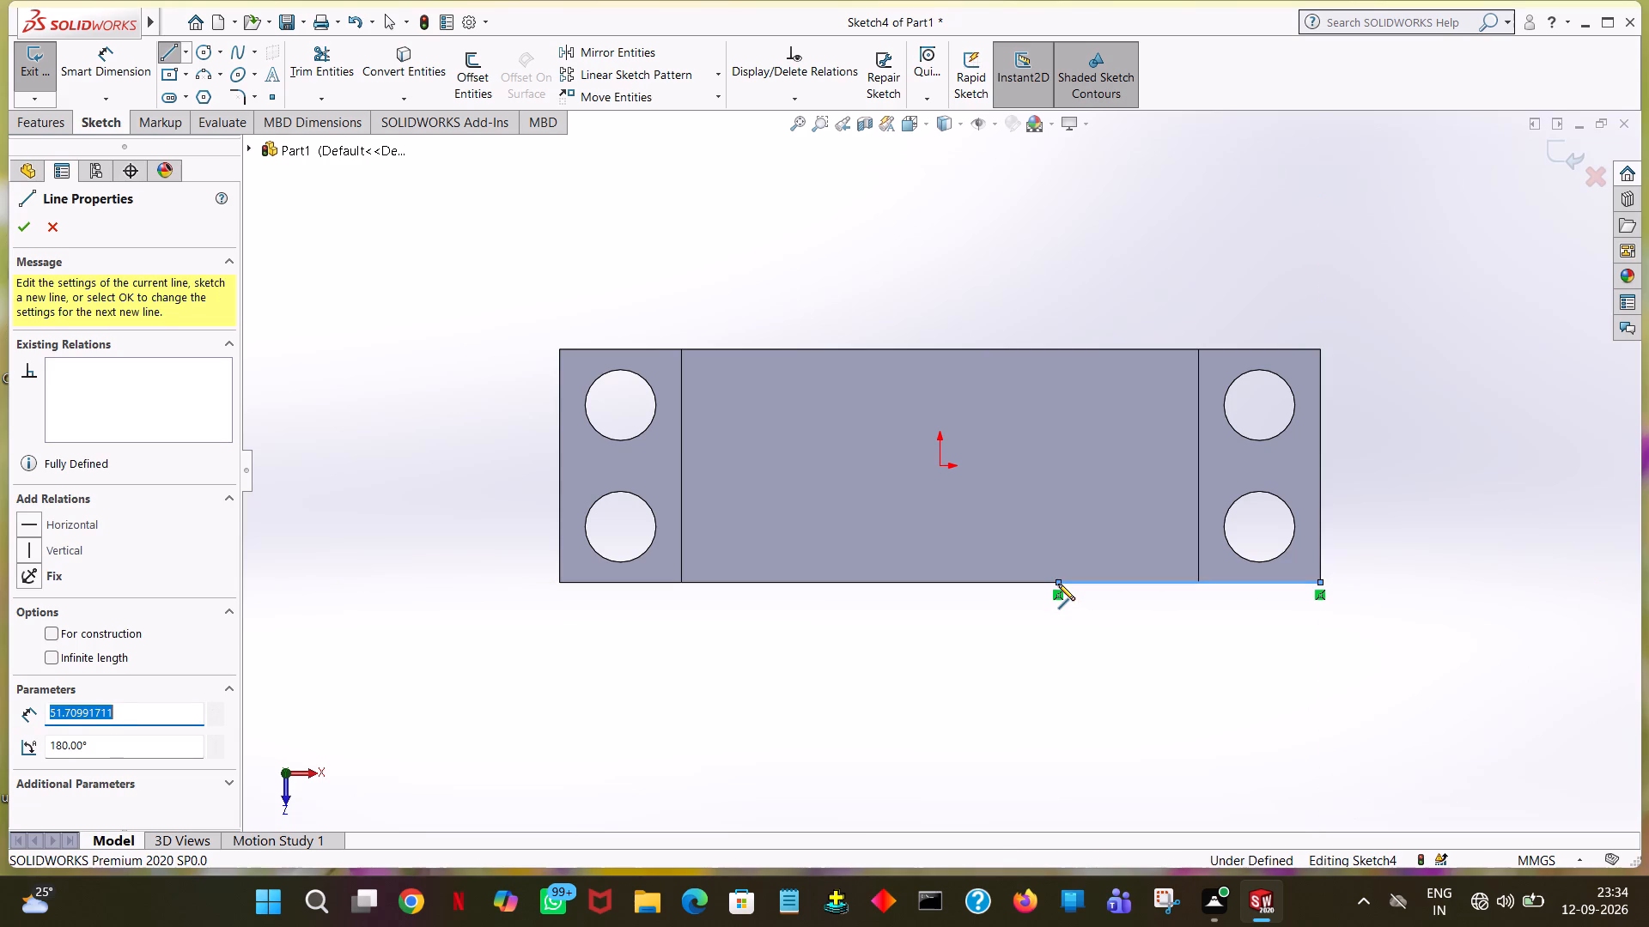
text(55)
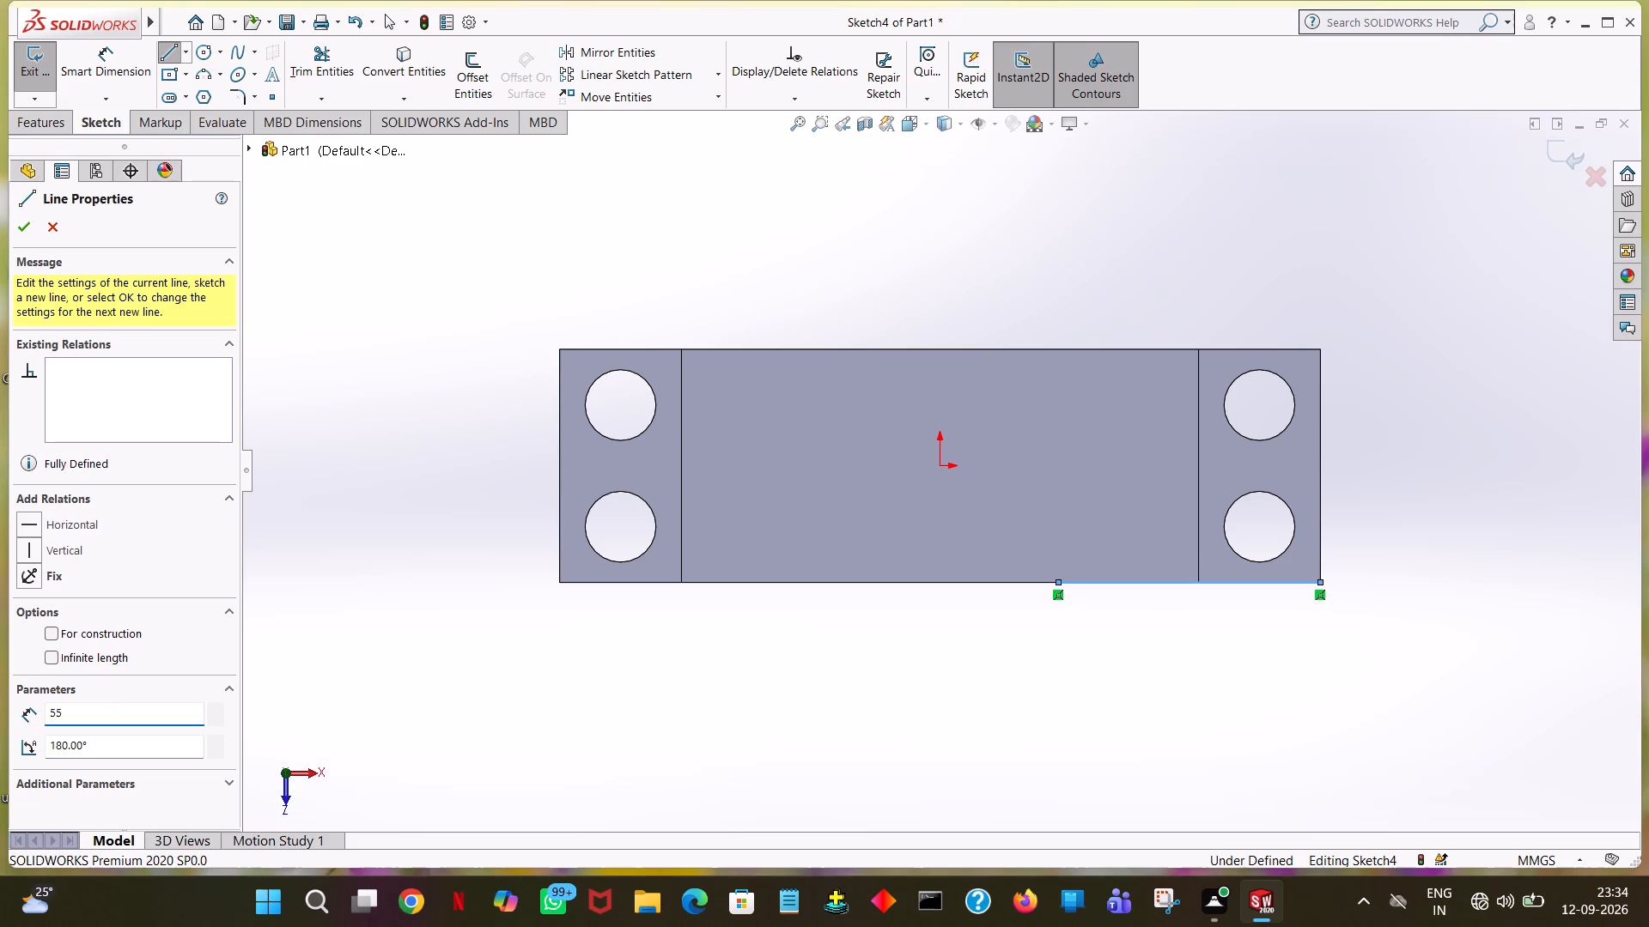
key(Return)
Continue with a 46 mm vertical line to the rear edge and a line about 14.5 mm along that edge toward negative X.
click(1040, 348)
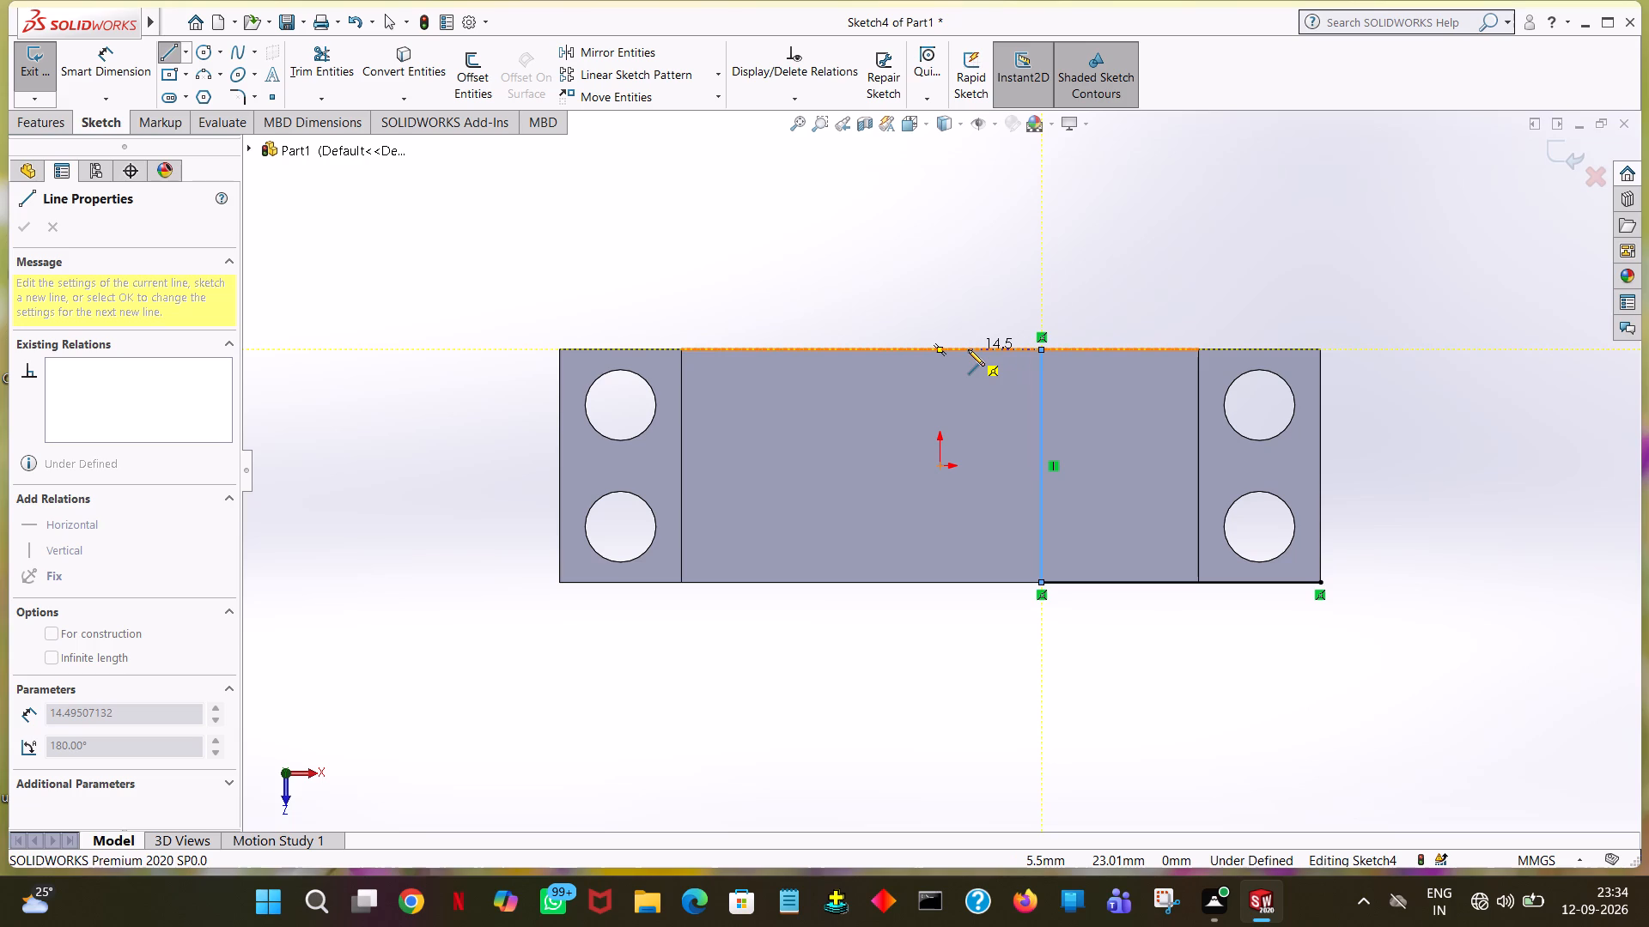
click(968, 349)
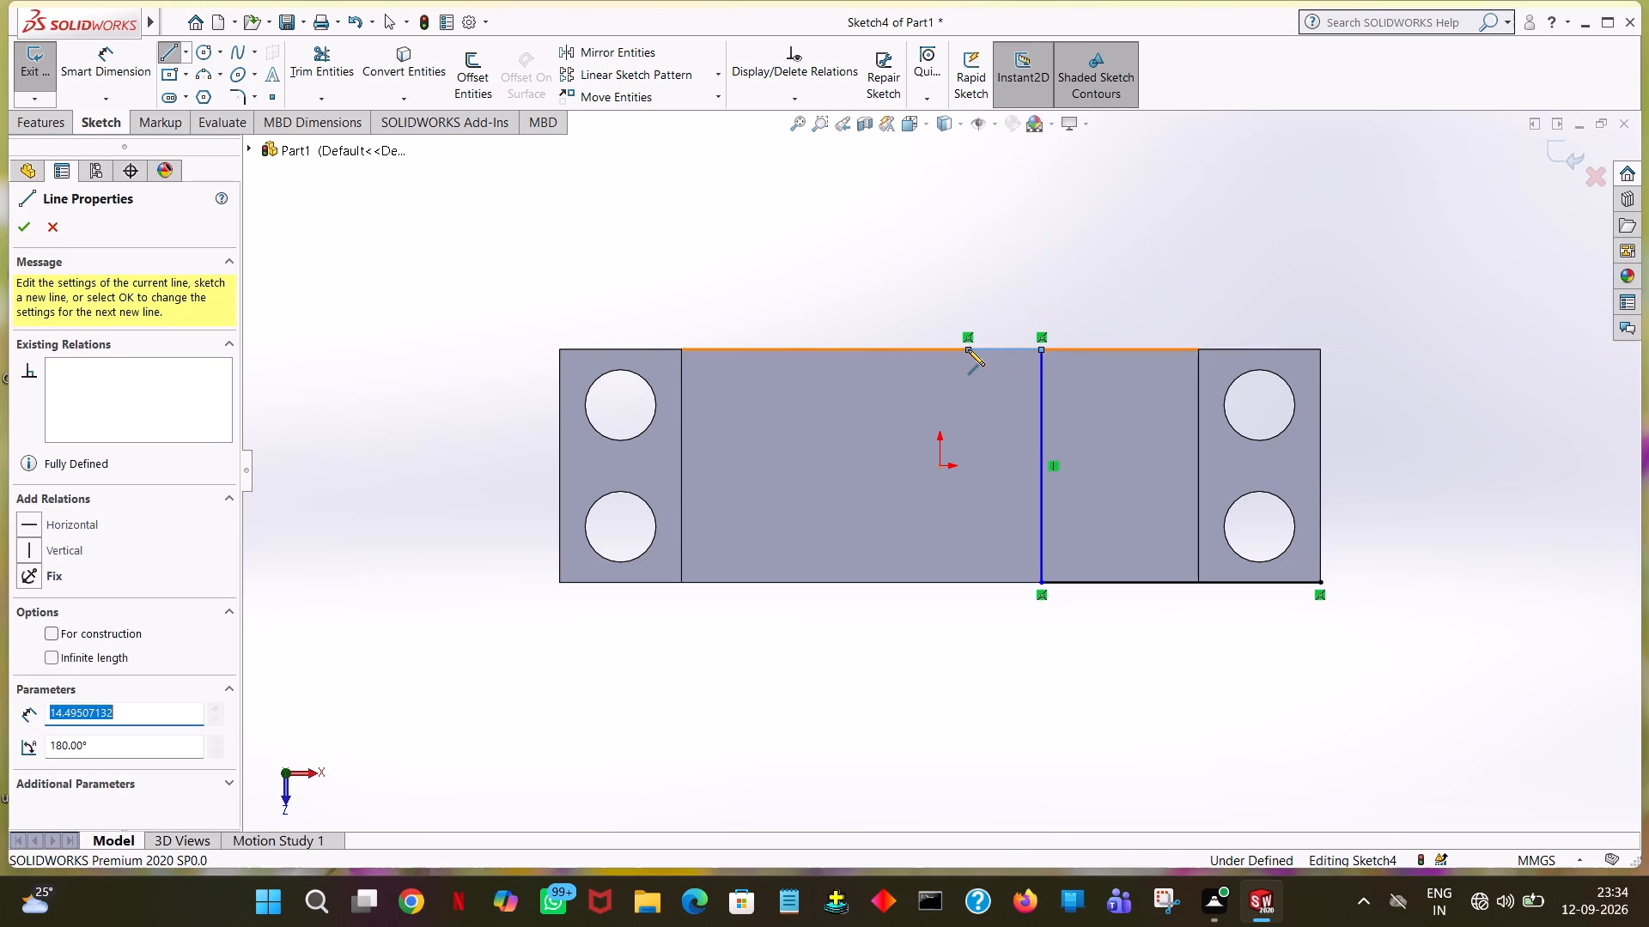
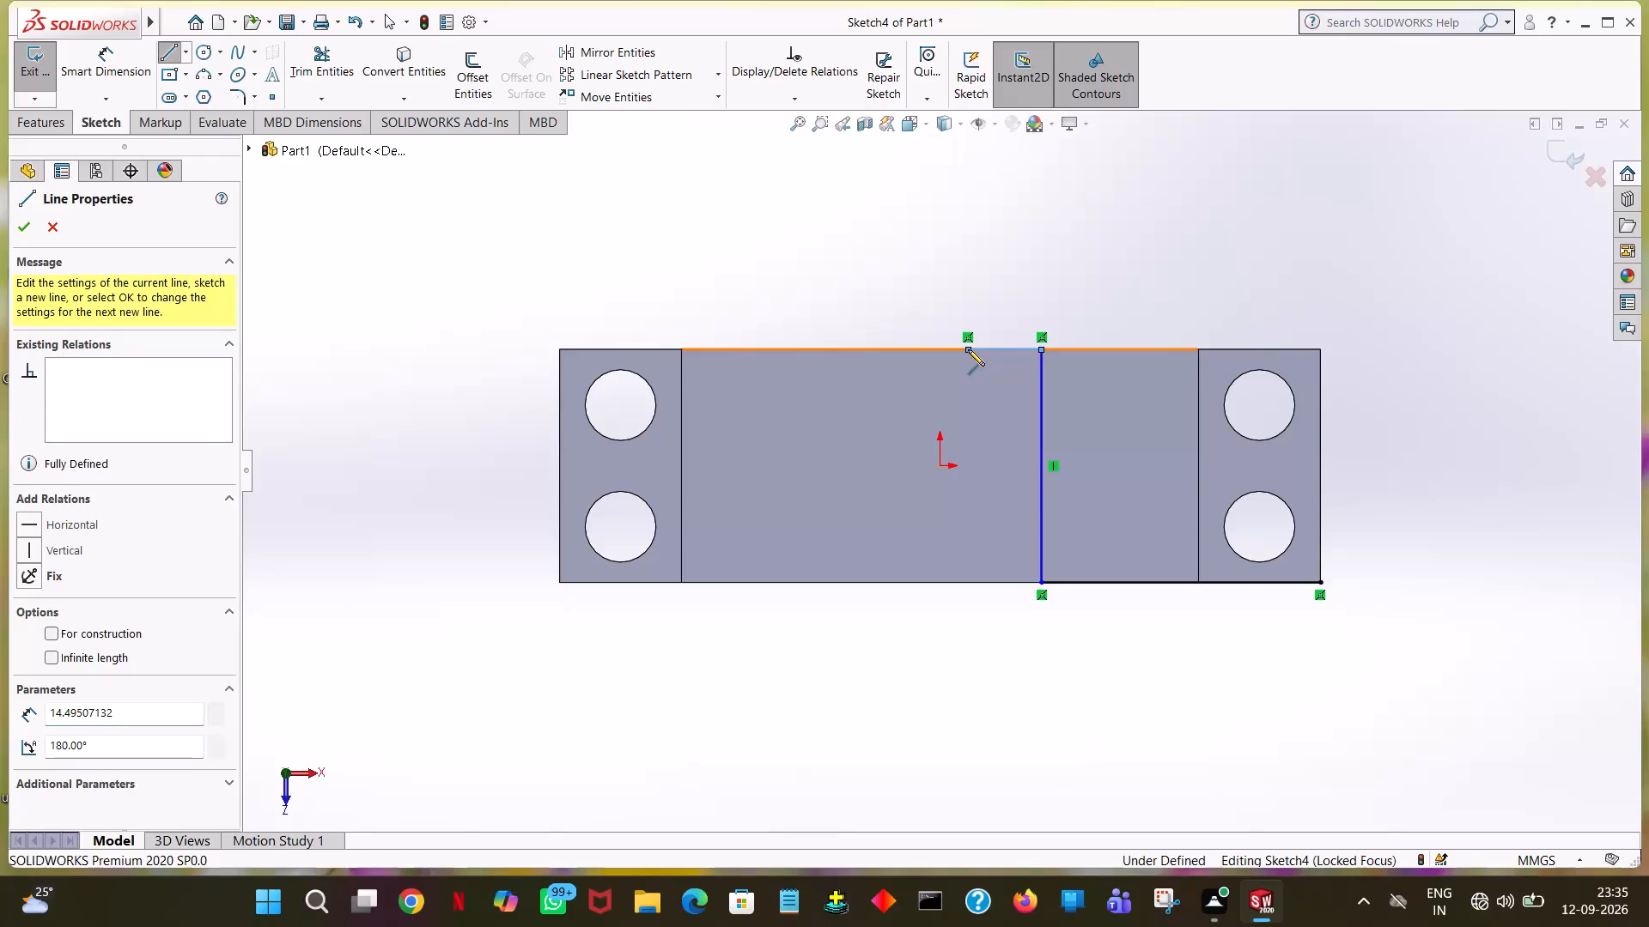
Set the length of the sketch line along the rear edge to 14 mm.
text(14)
key(Return)
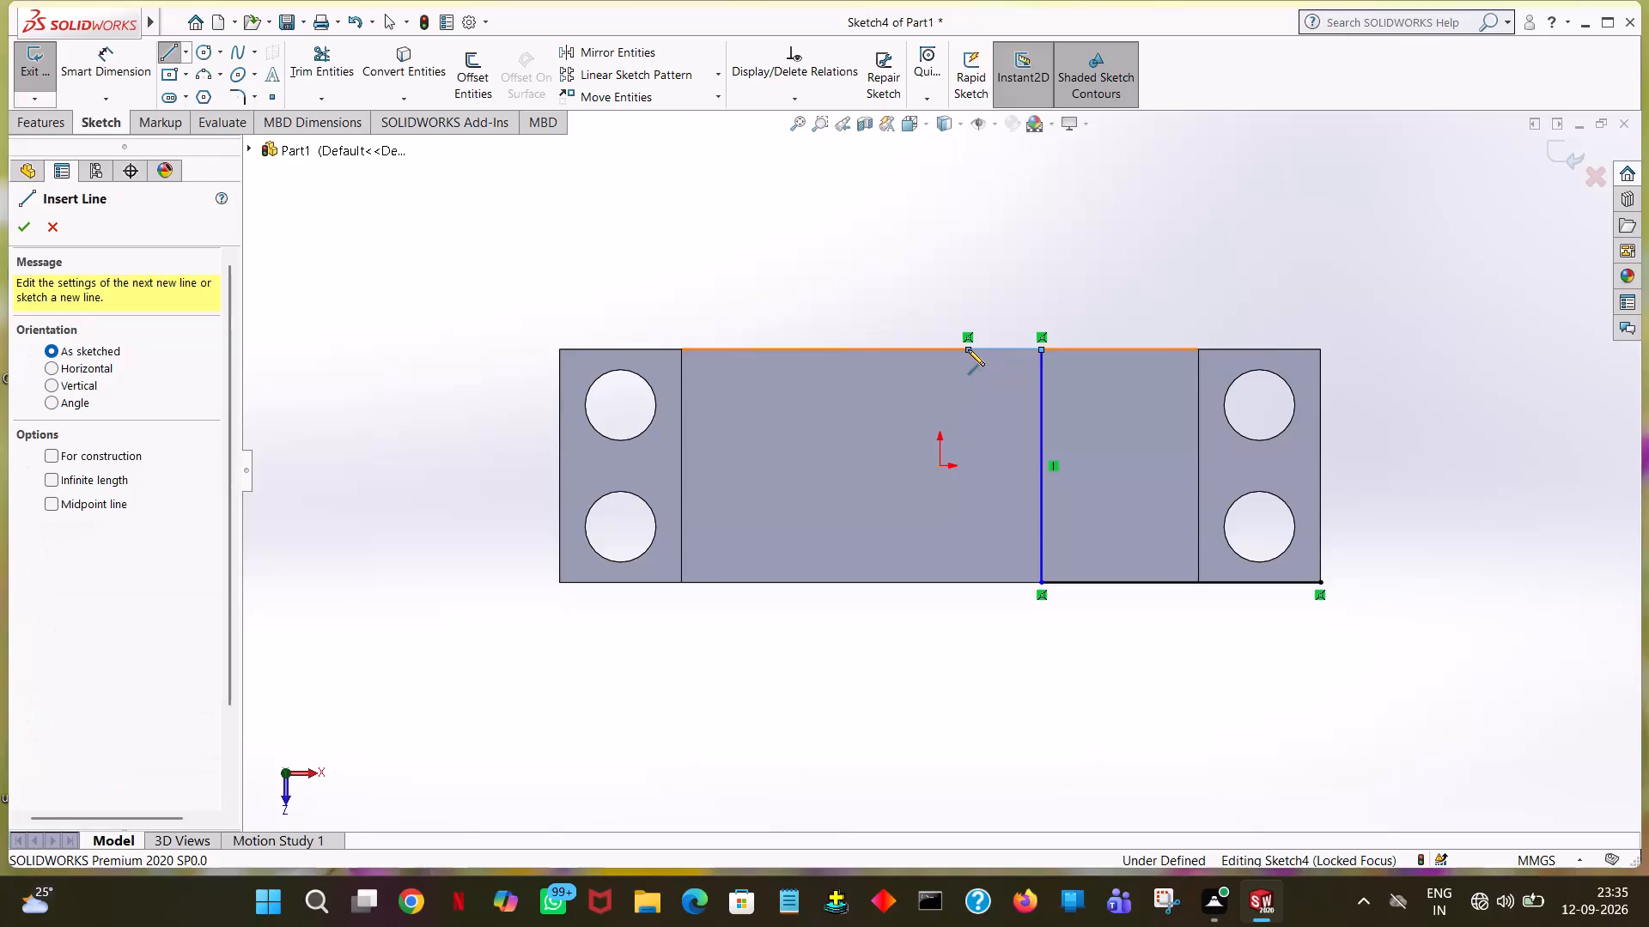
right_click(968, 349)
click(1001, 357)
click(997, 346)
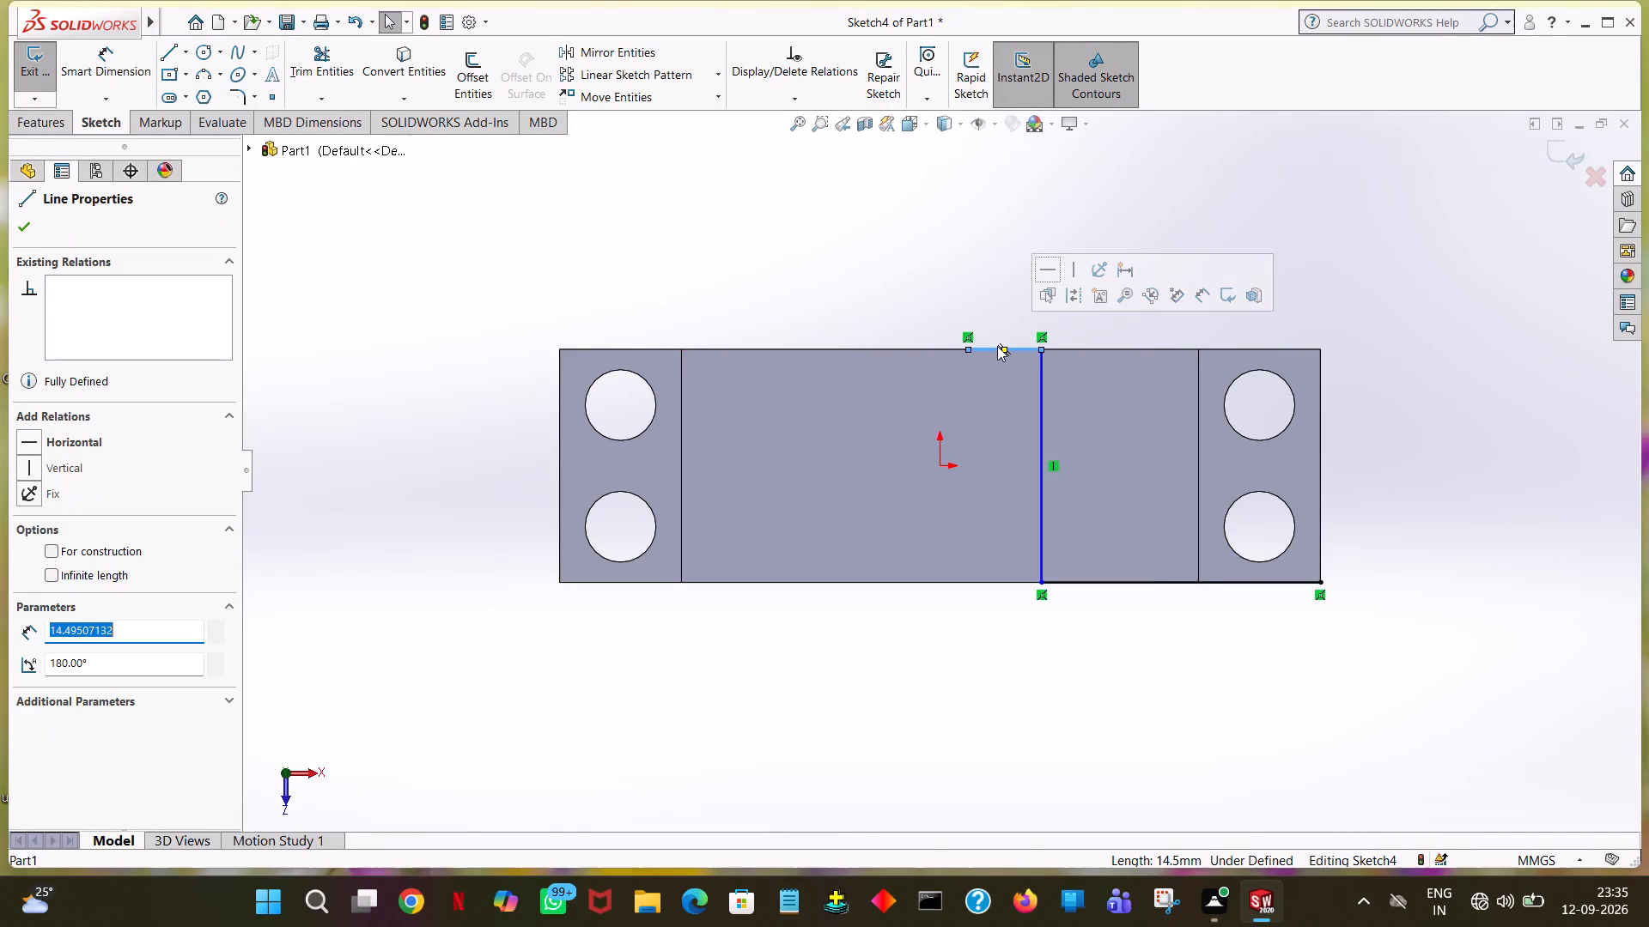
text(14)
key(Return)
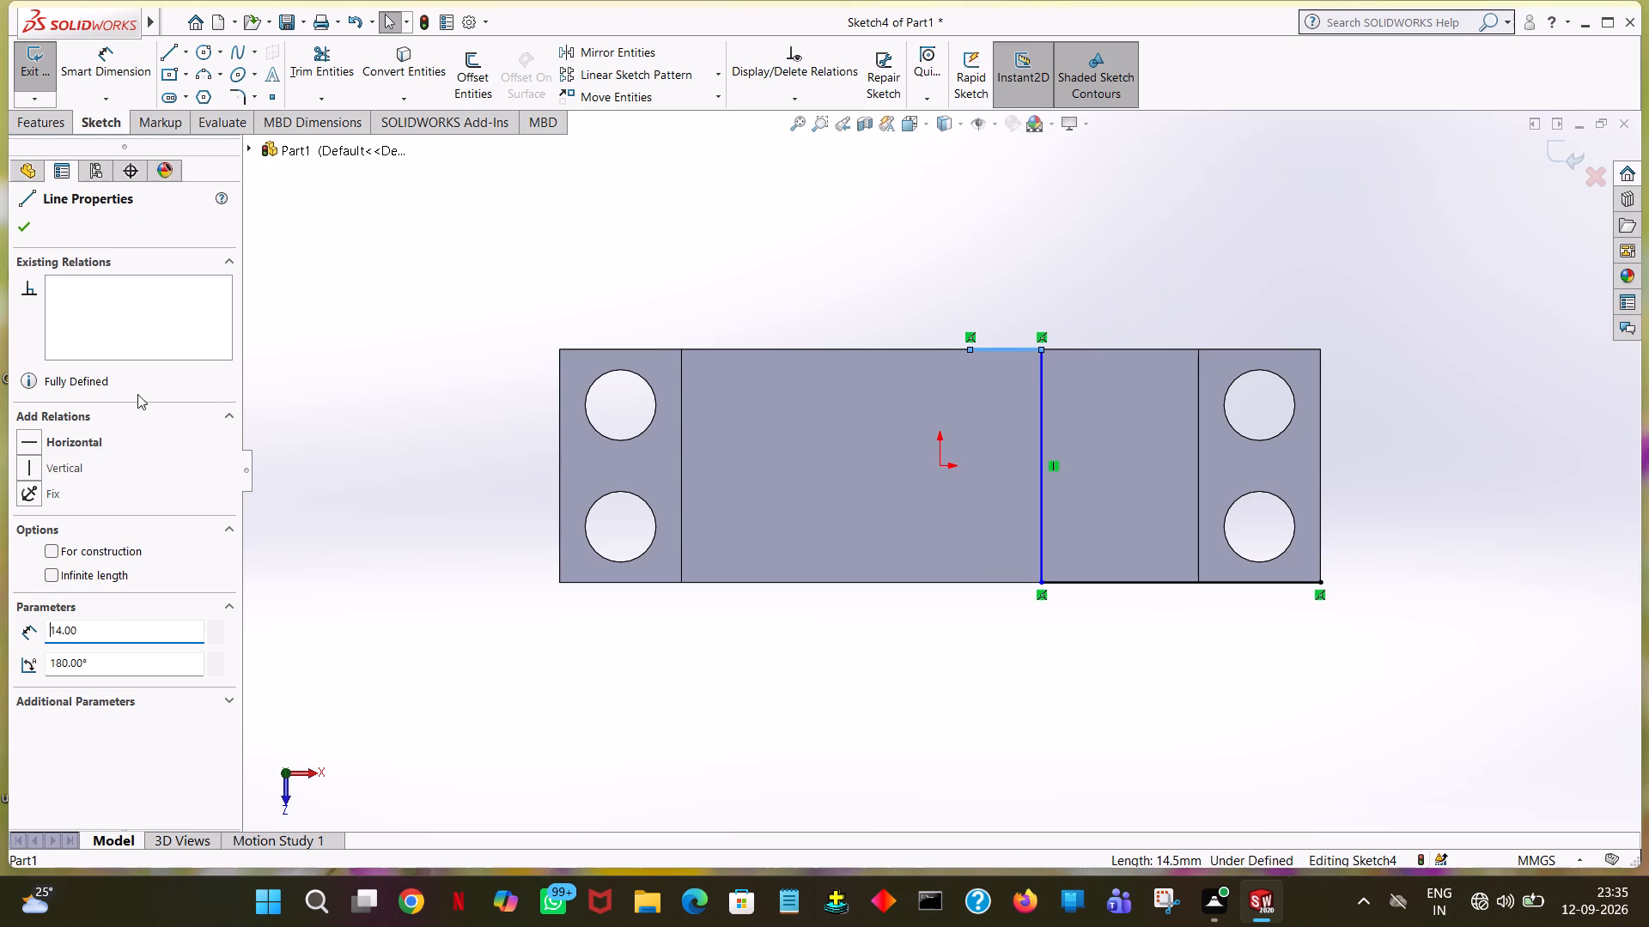
click(24, 227)
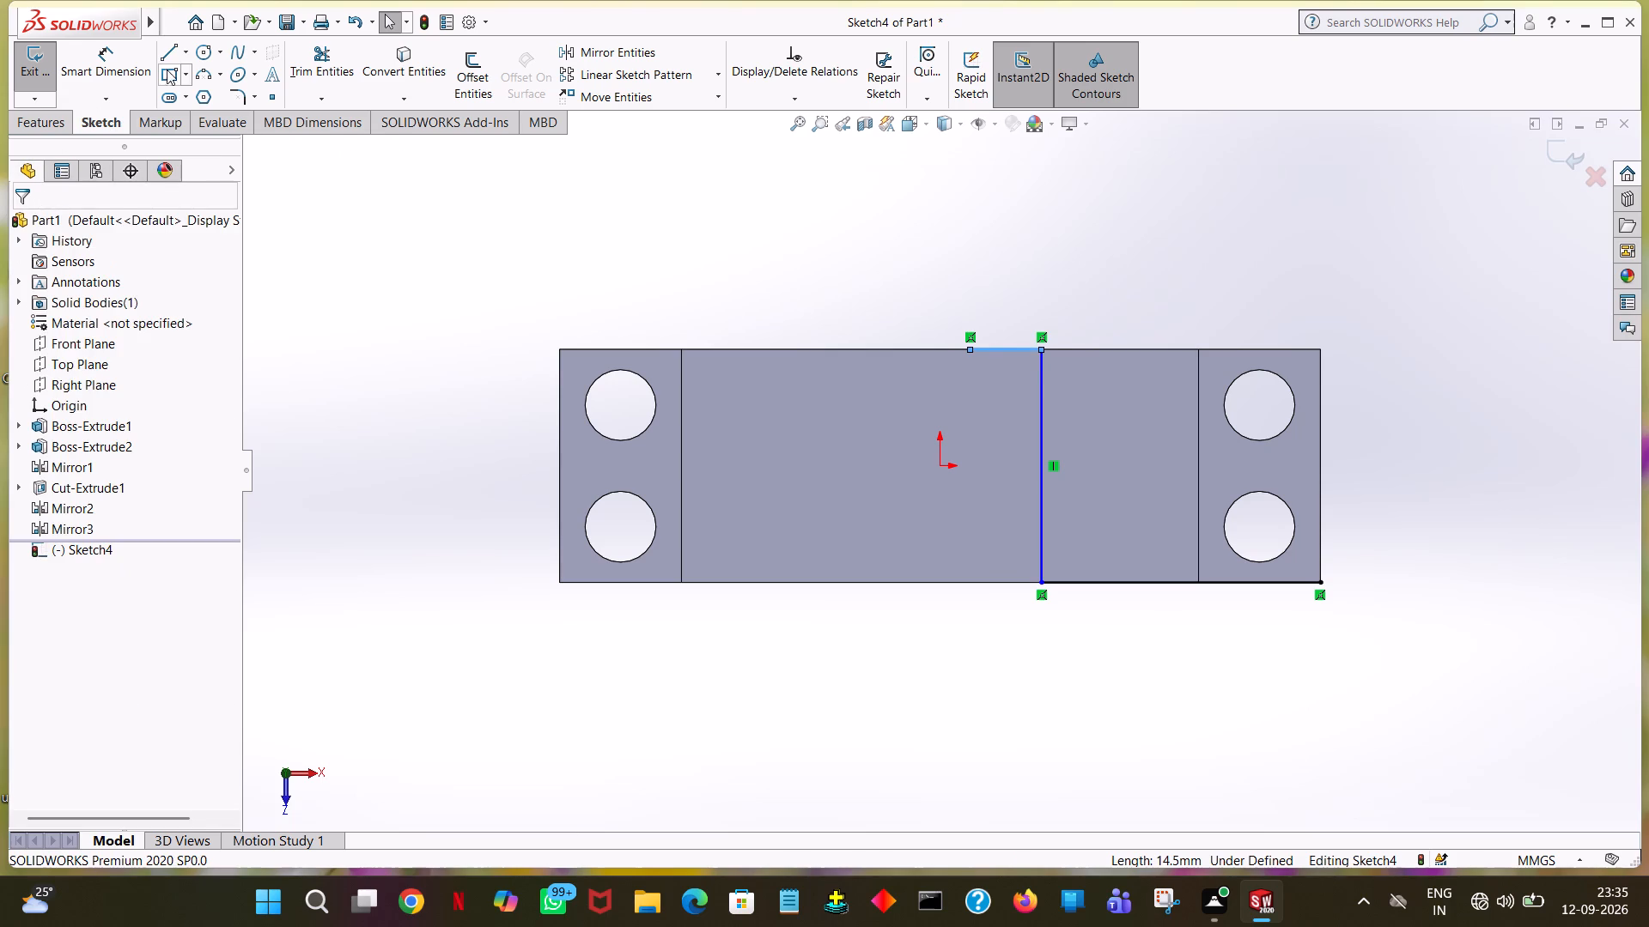
Close the upright's profile with a 46 mm vertical line to the front edge and a 14 mm line along that edge.
click(167, 49)
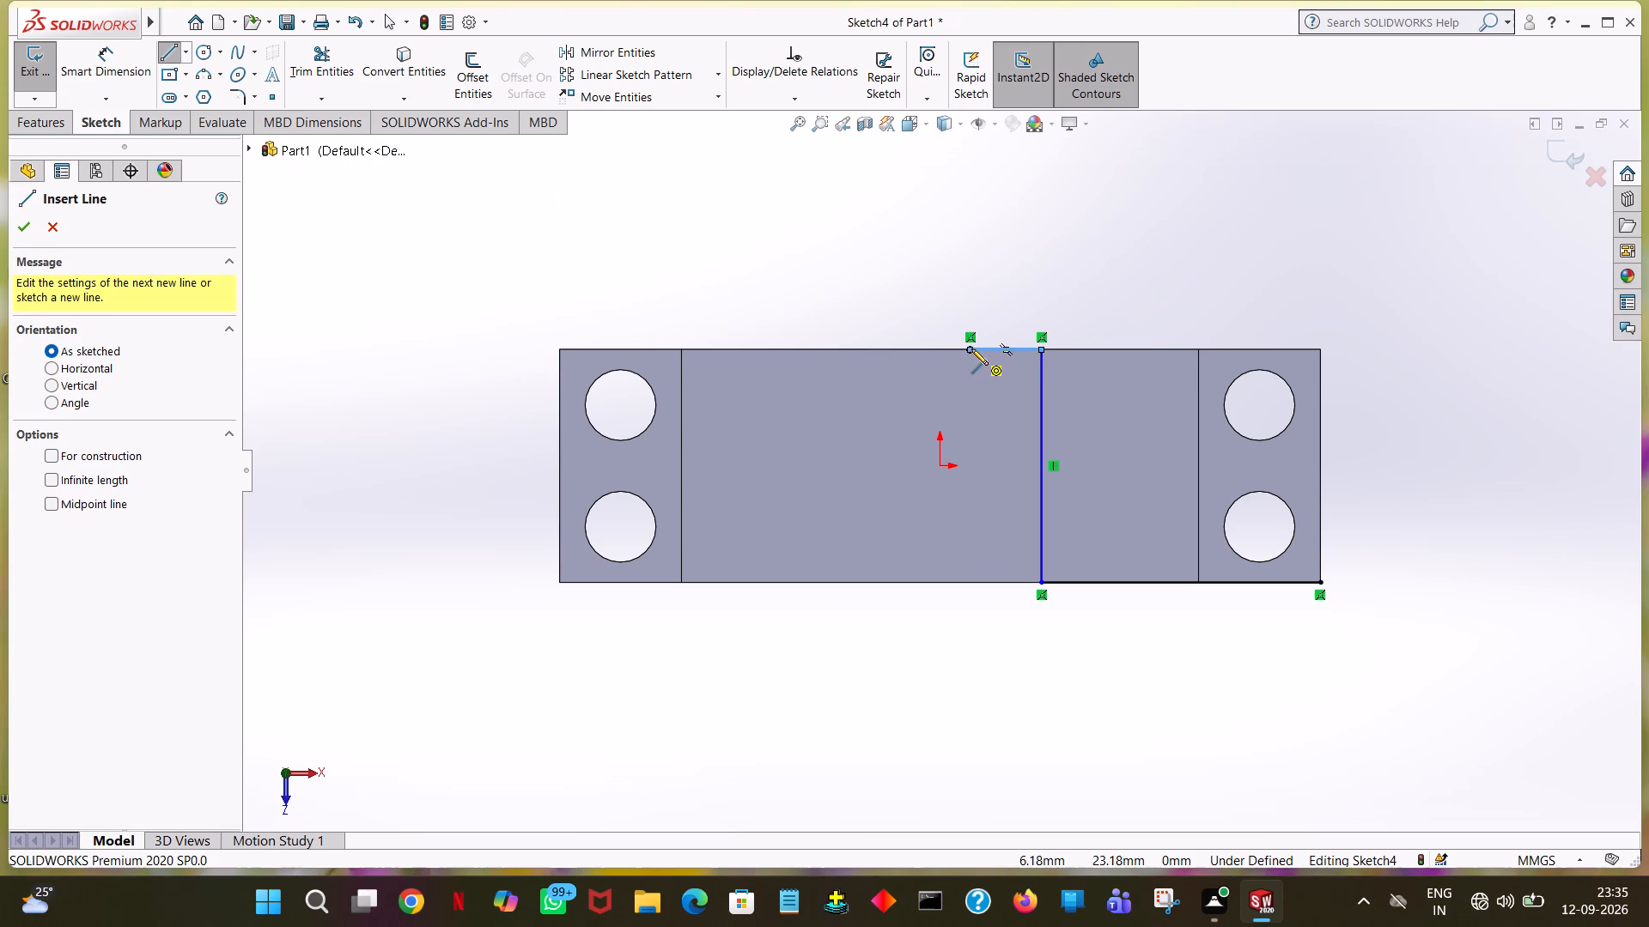
click(967, 348)
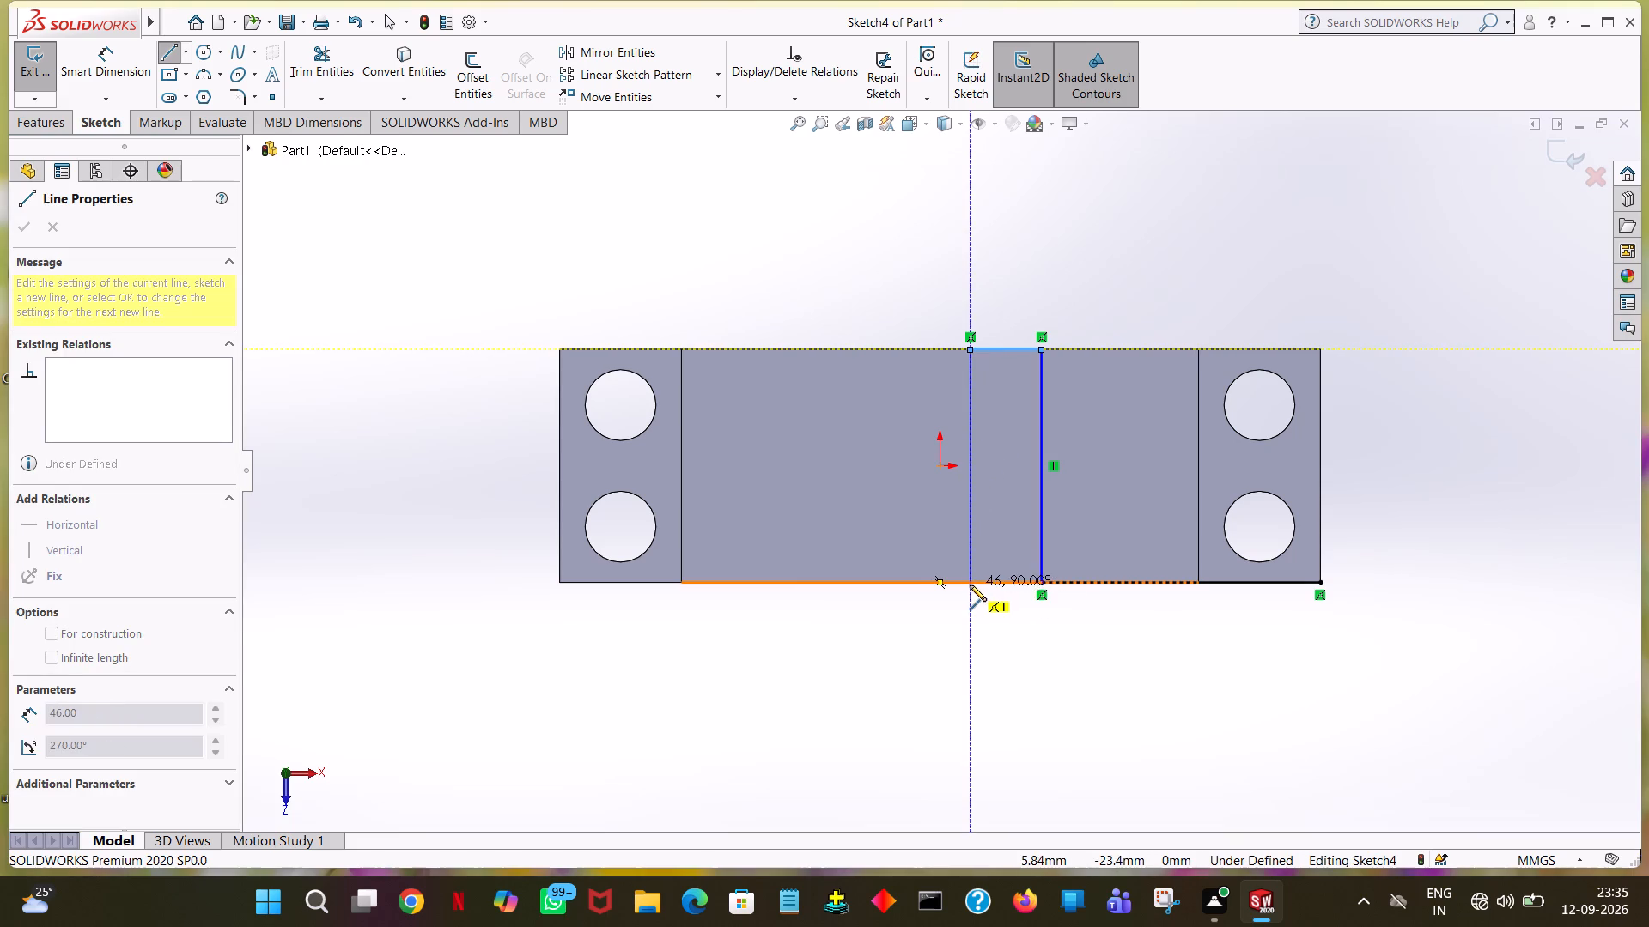
click(971, 583)
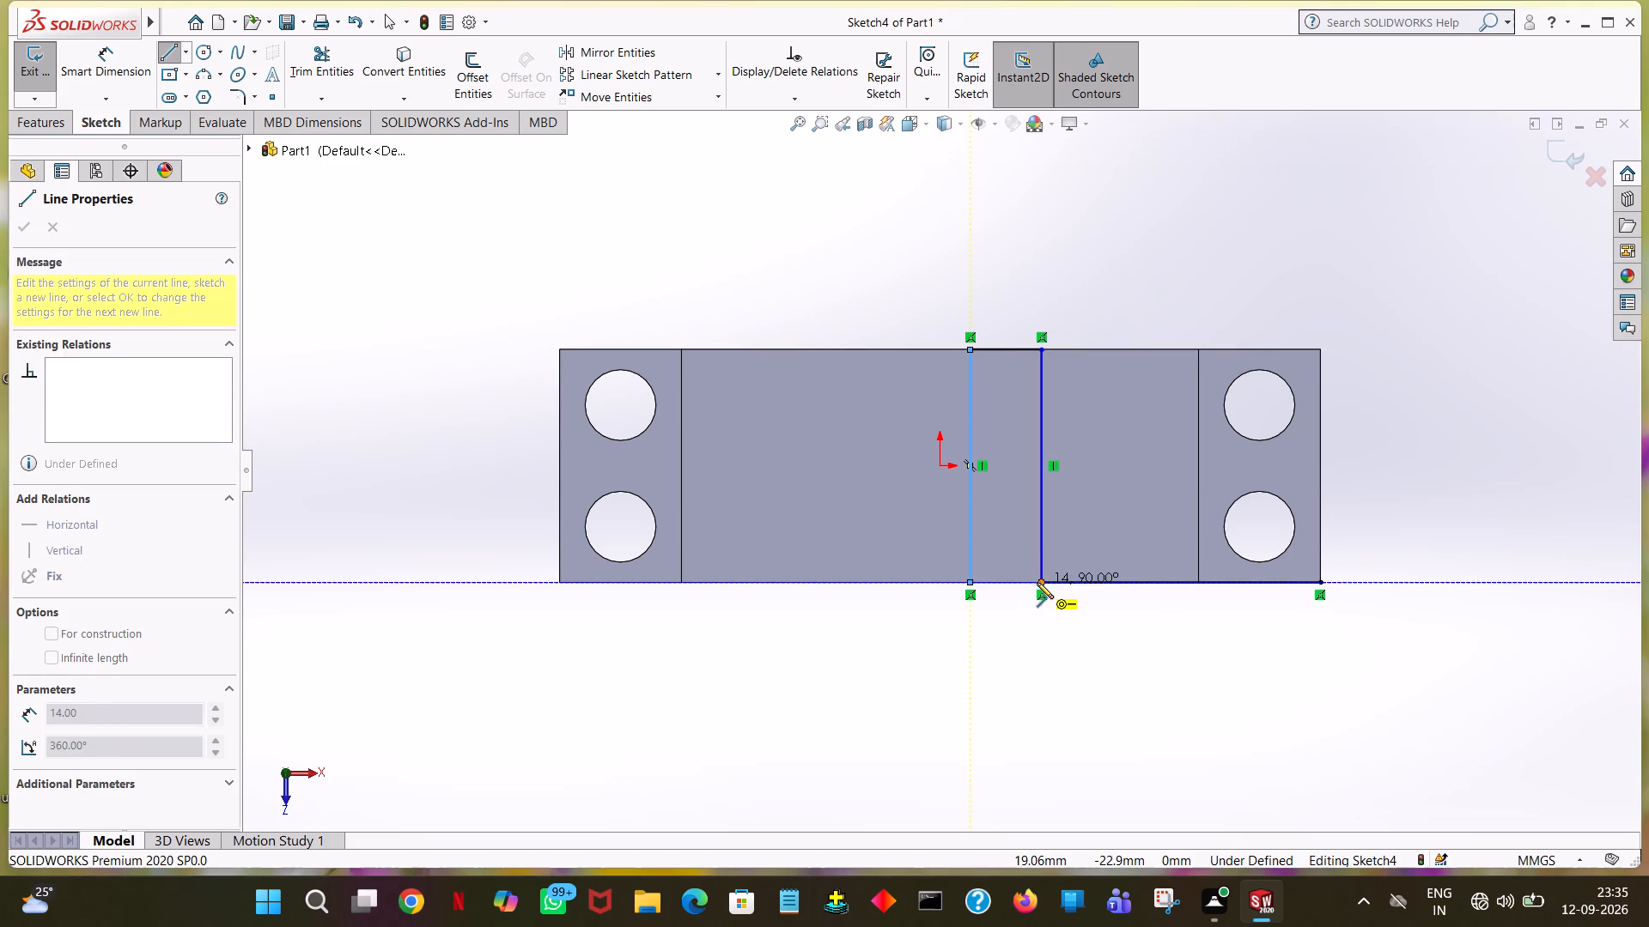
click(1037, 582)
right_click(1037, 582)
click(1075, 594)
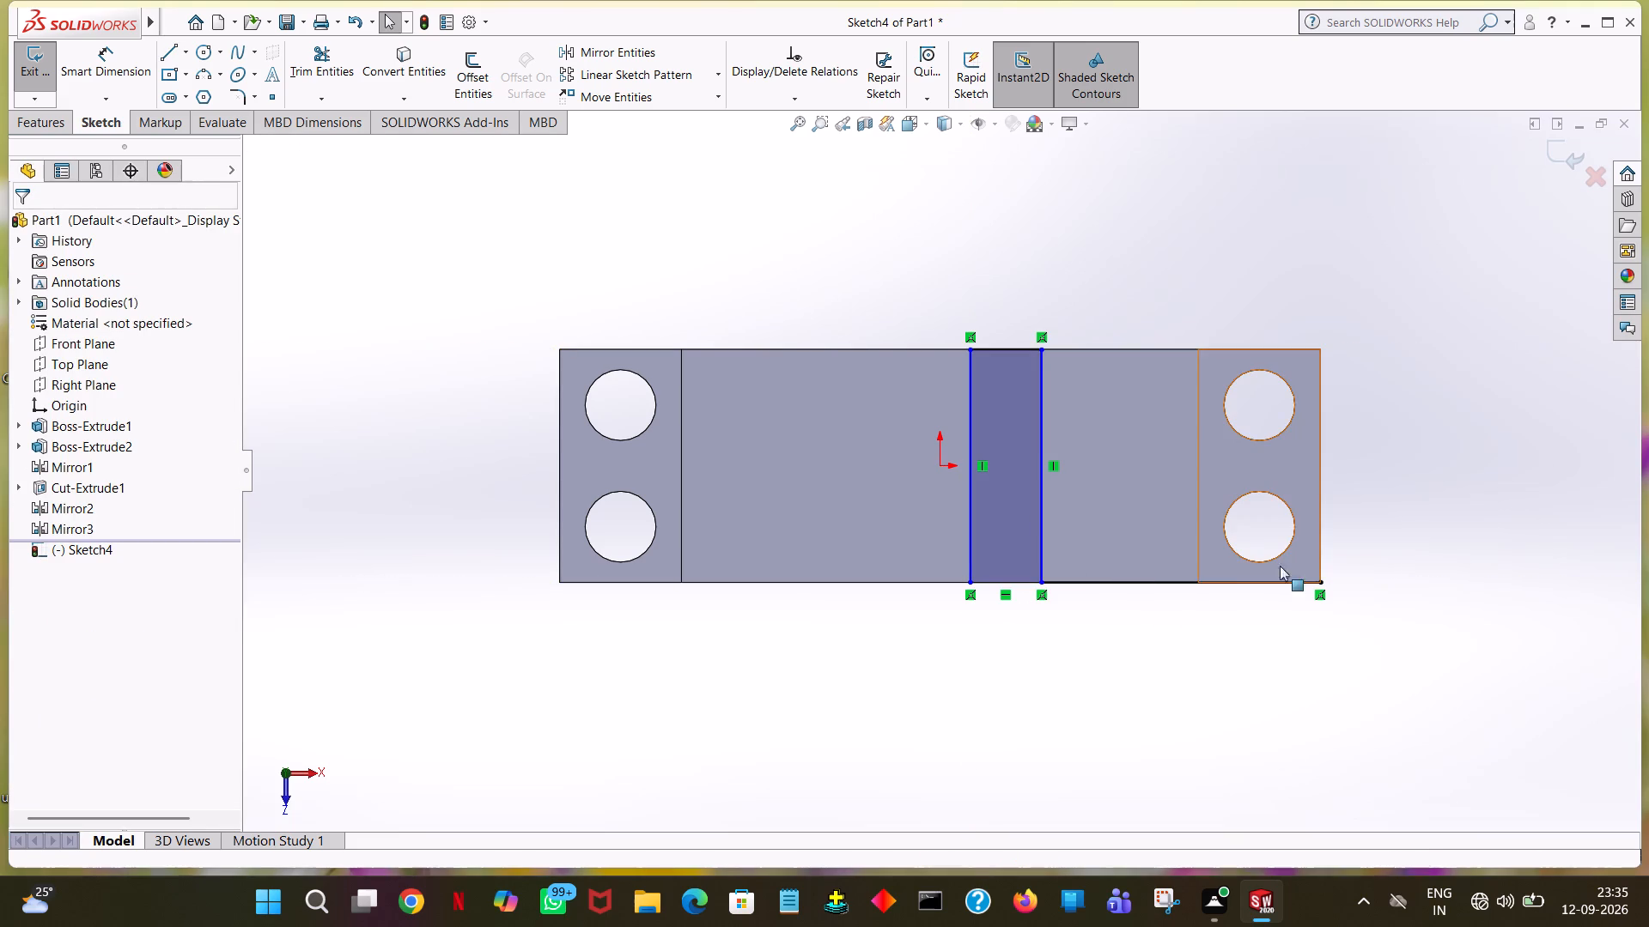
Trim away the 55 mm sketch line running along the front edge to the base corner.
click(314, 63)
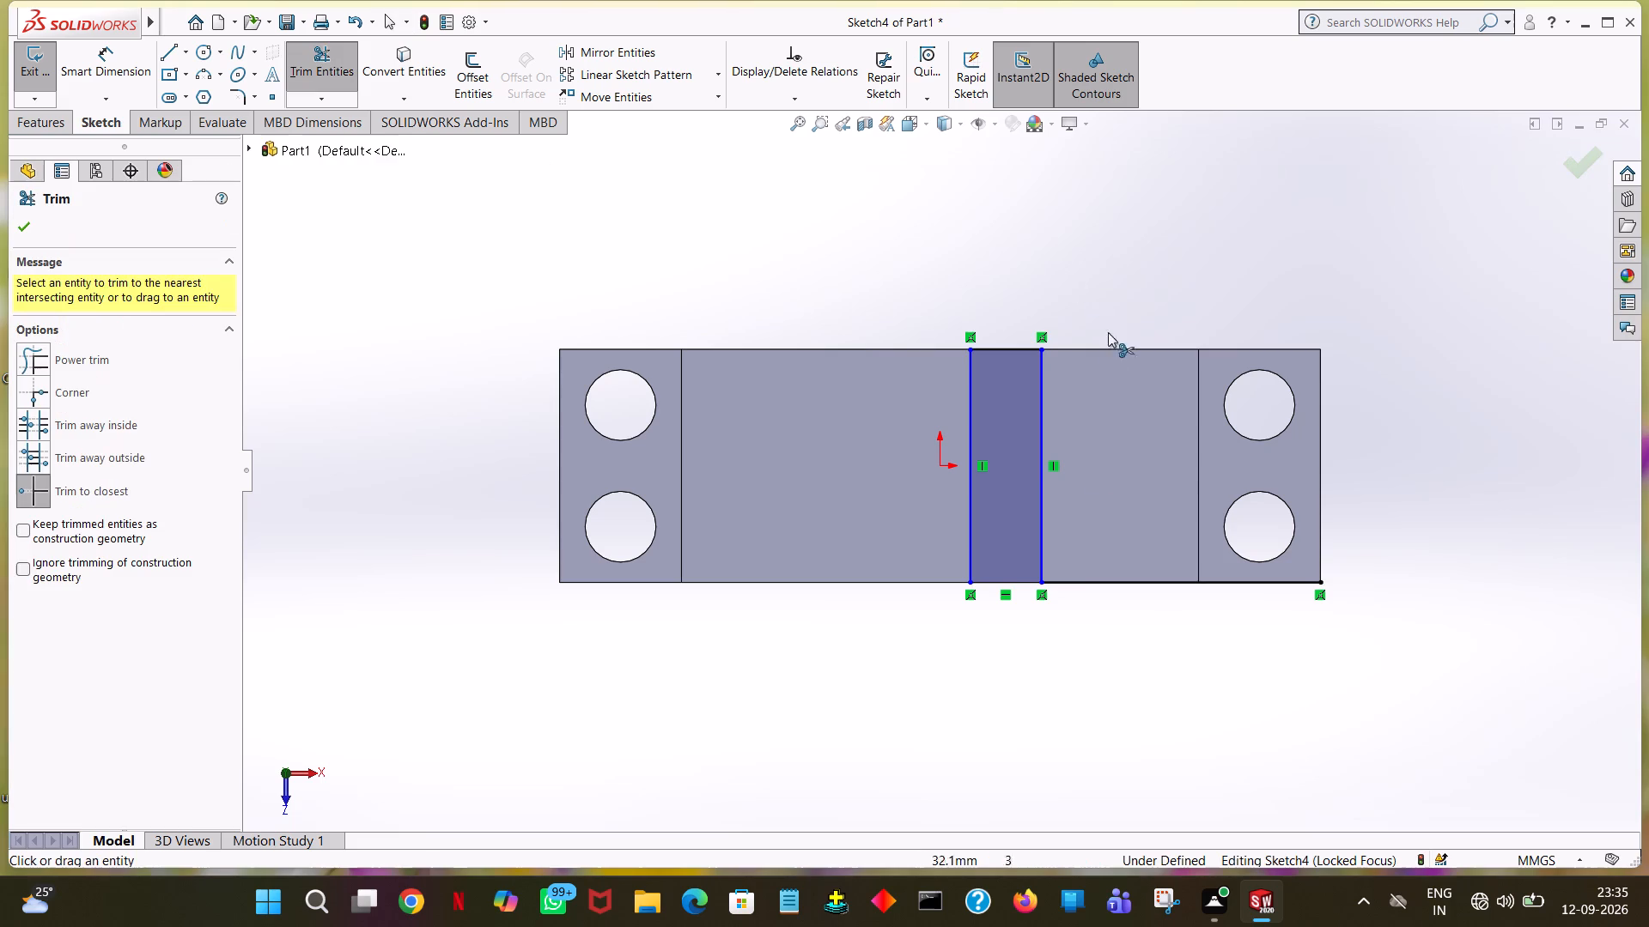
click(1131, 582)
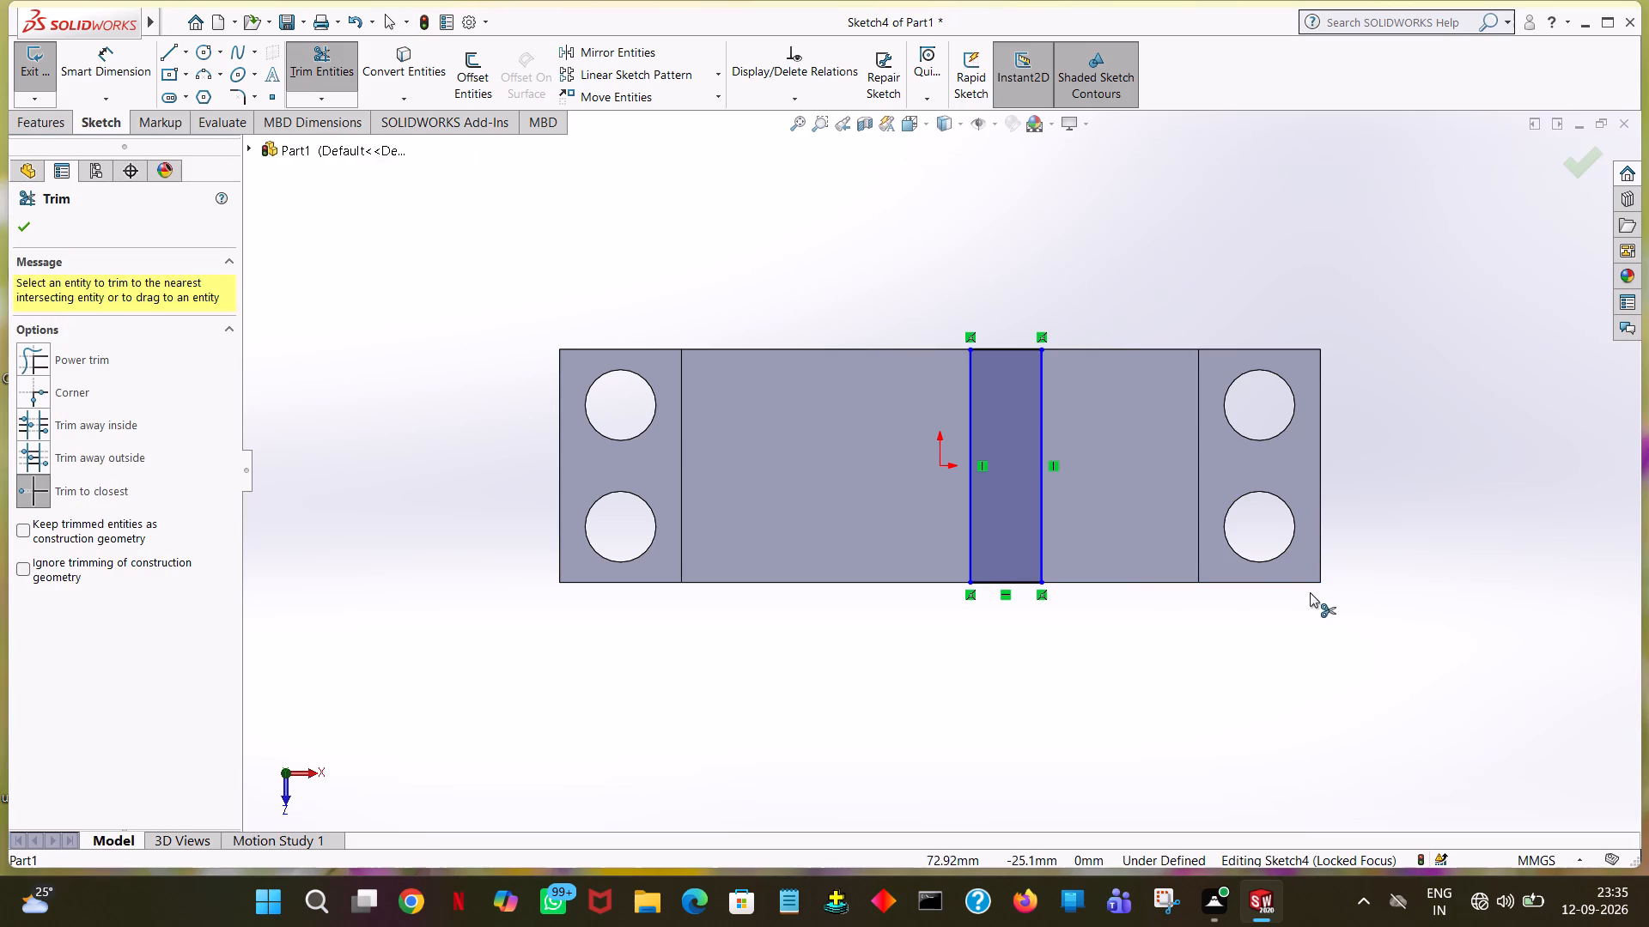
click(22, 233)
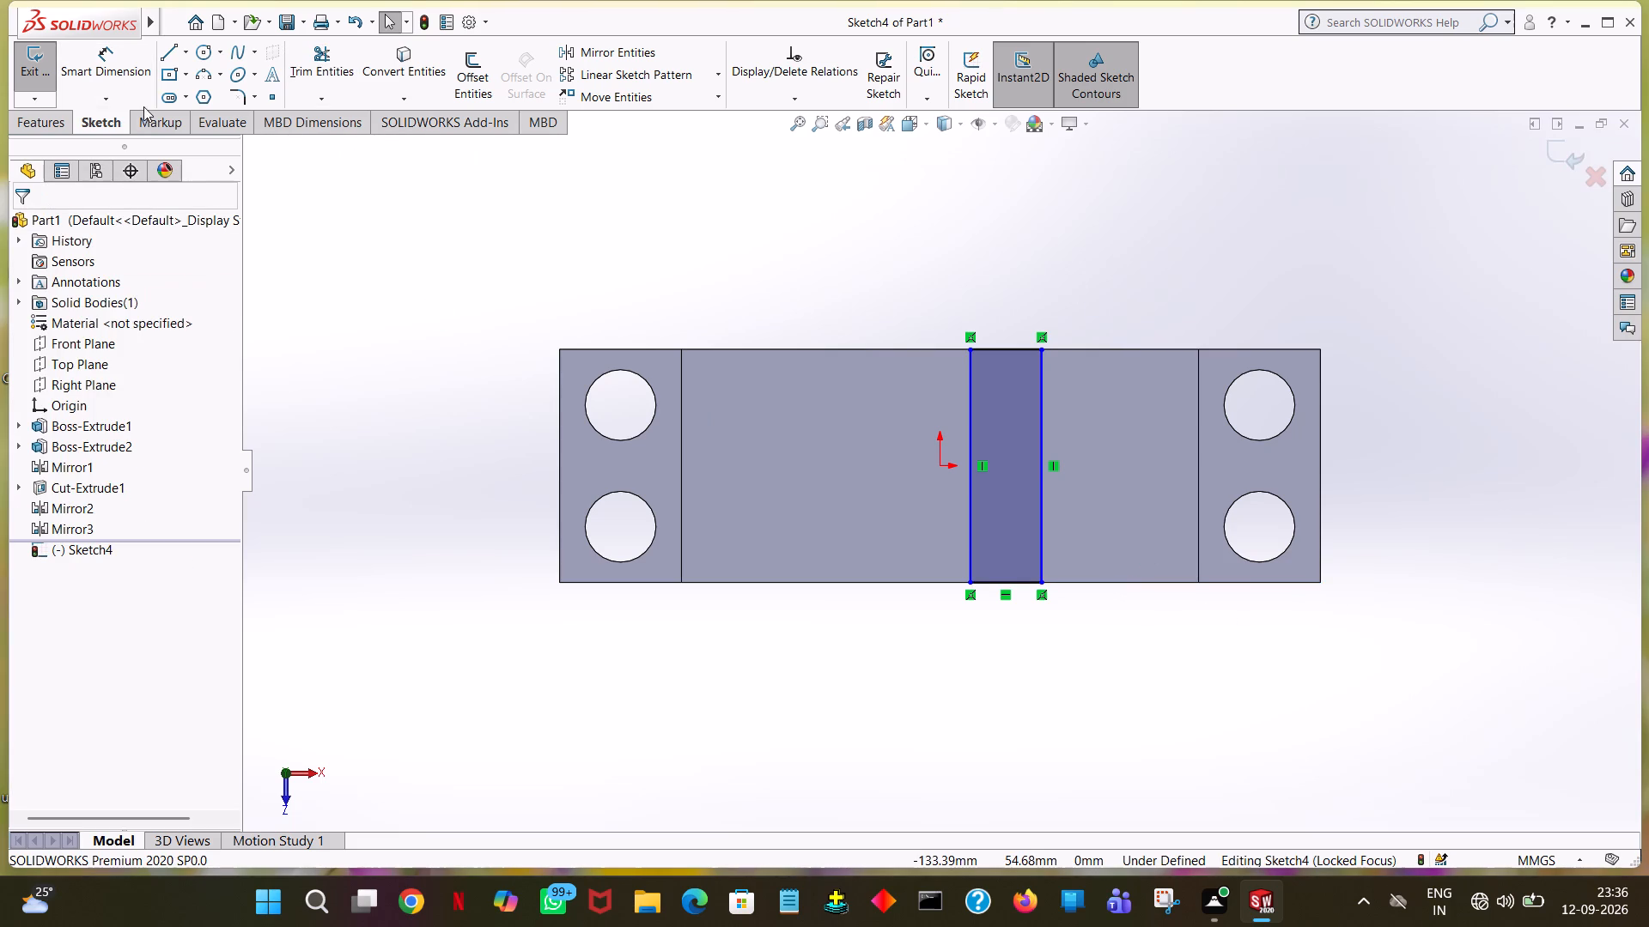
Add a driven length dimension to the rectangle's vertical line nearest the origin.
click(102, 88)
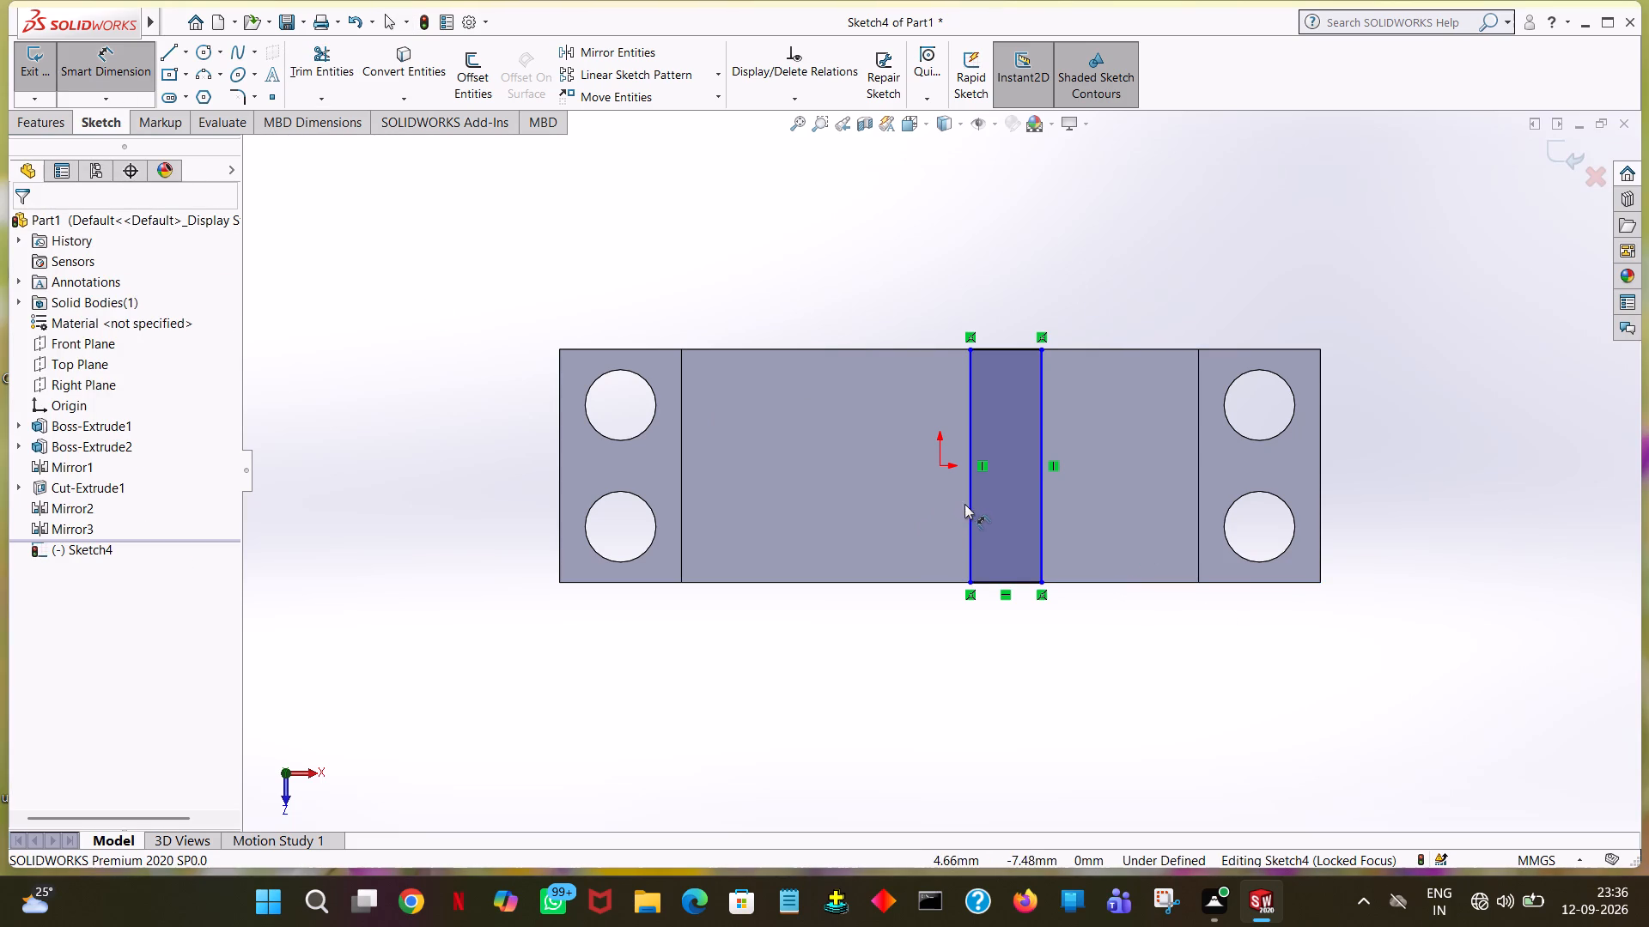
click(967, 505)
click(540, 458)
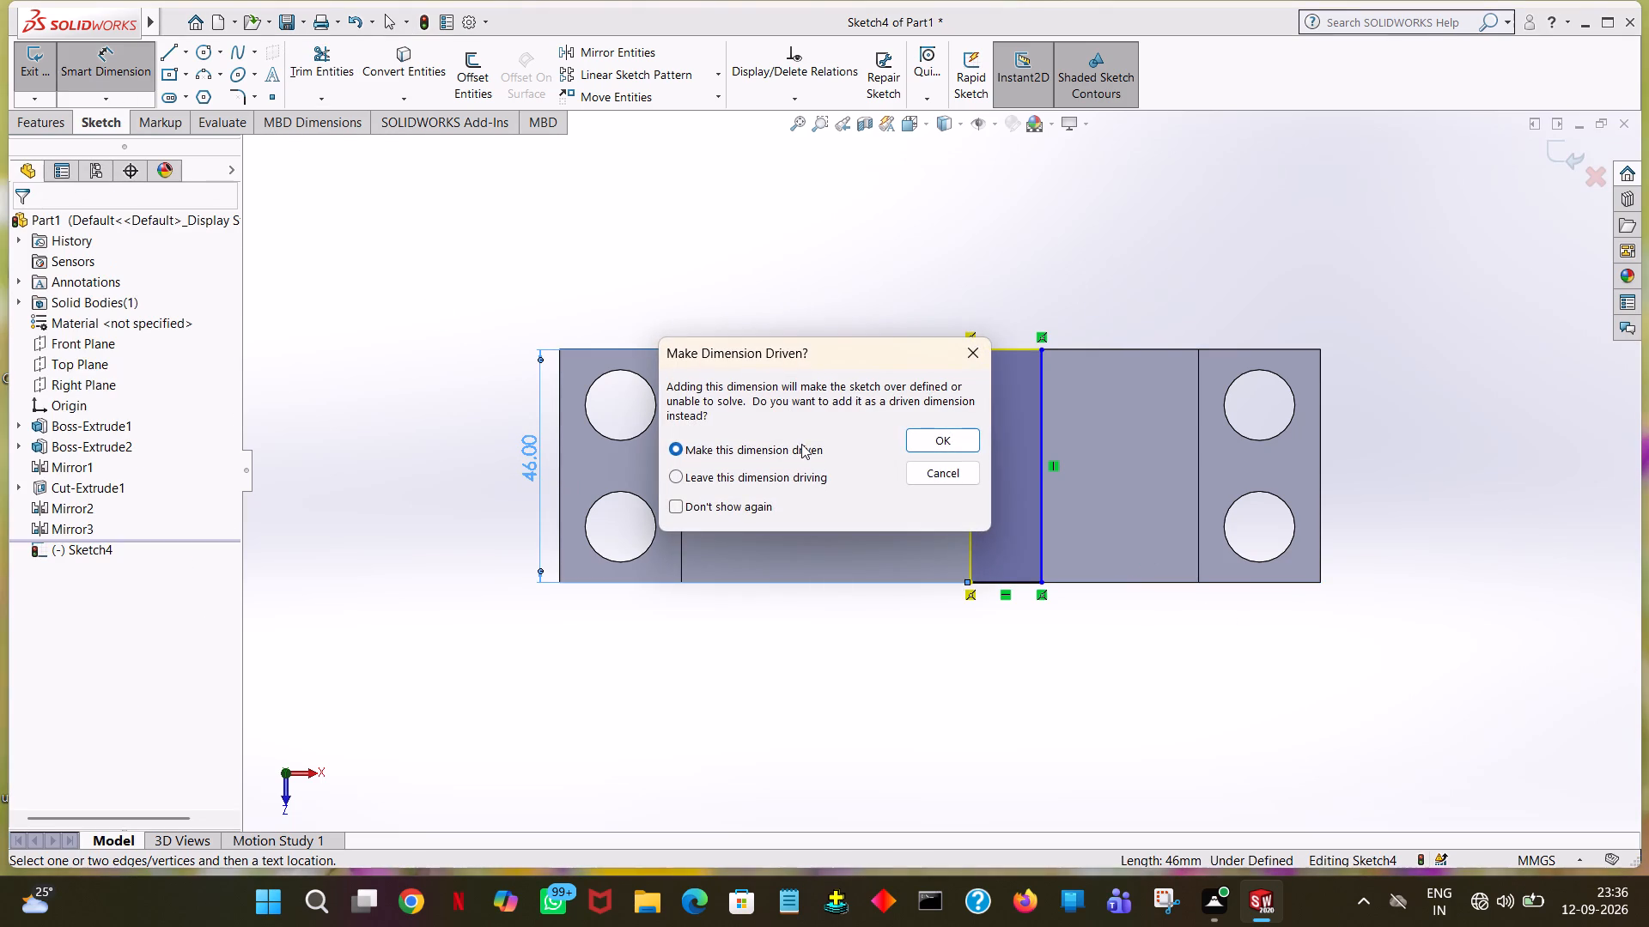
click(936, 445)
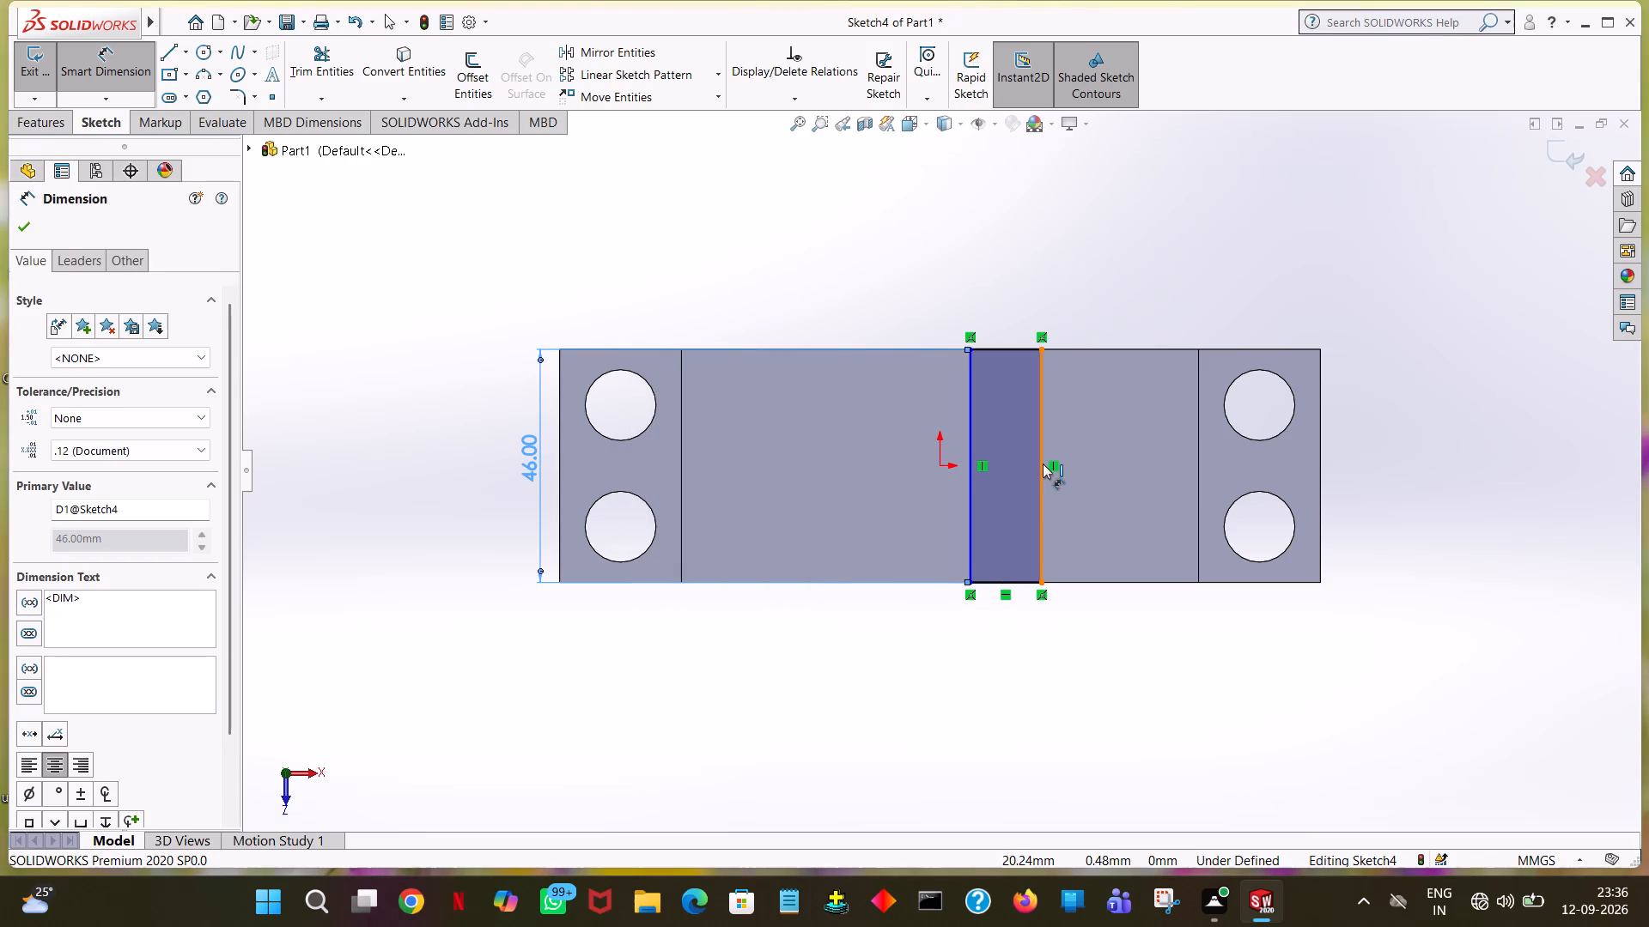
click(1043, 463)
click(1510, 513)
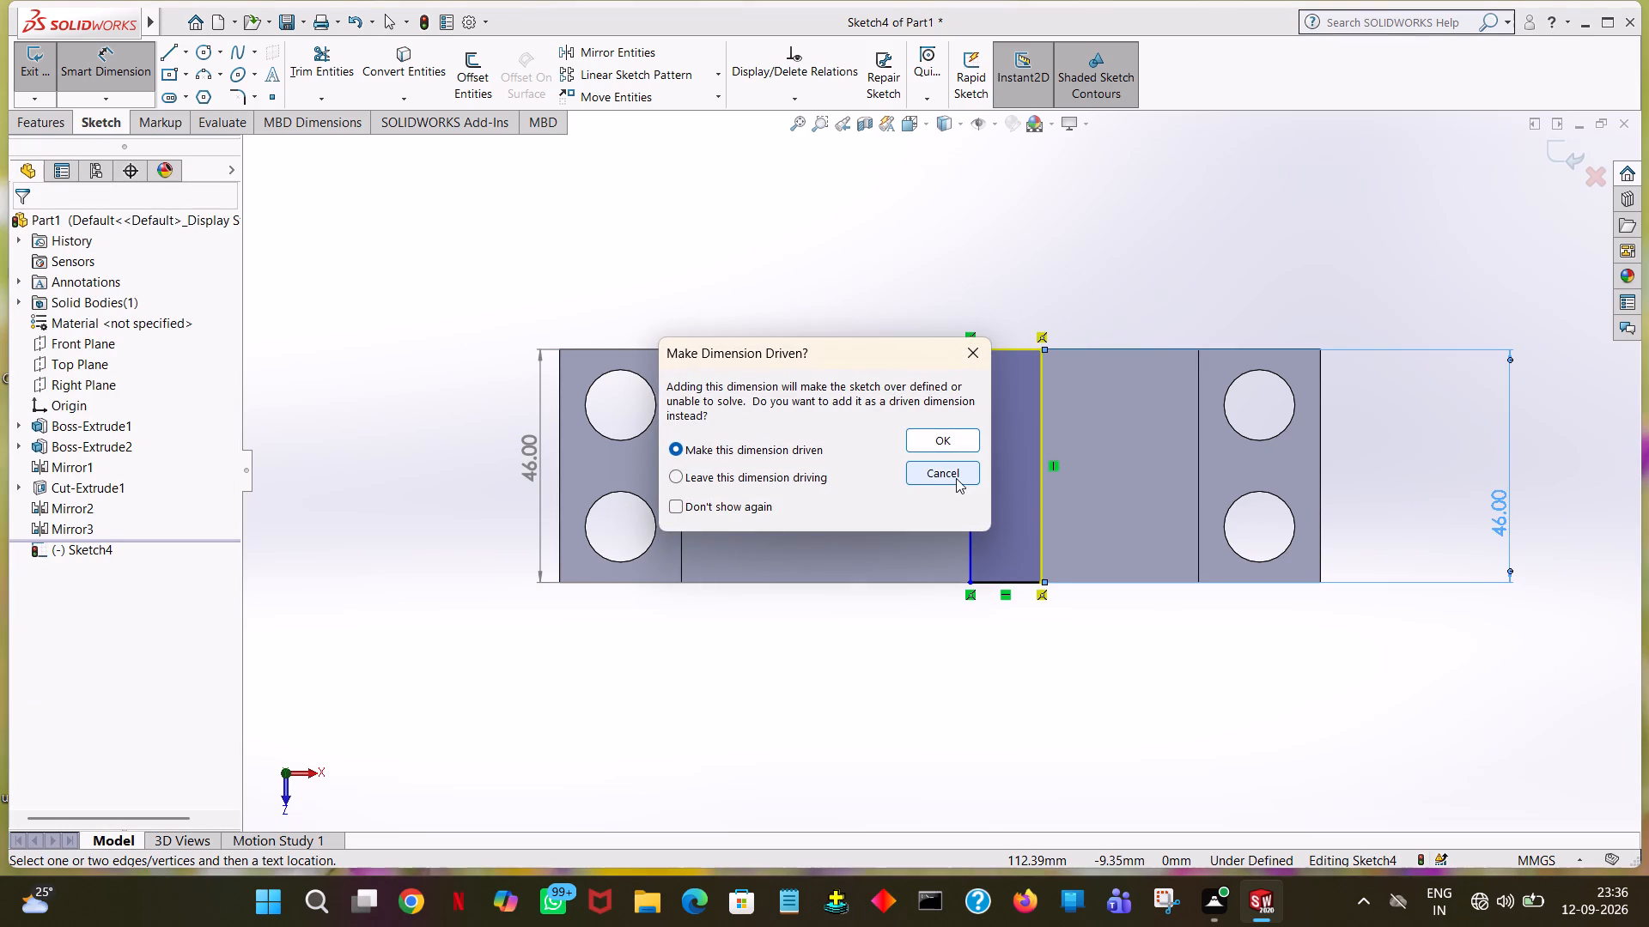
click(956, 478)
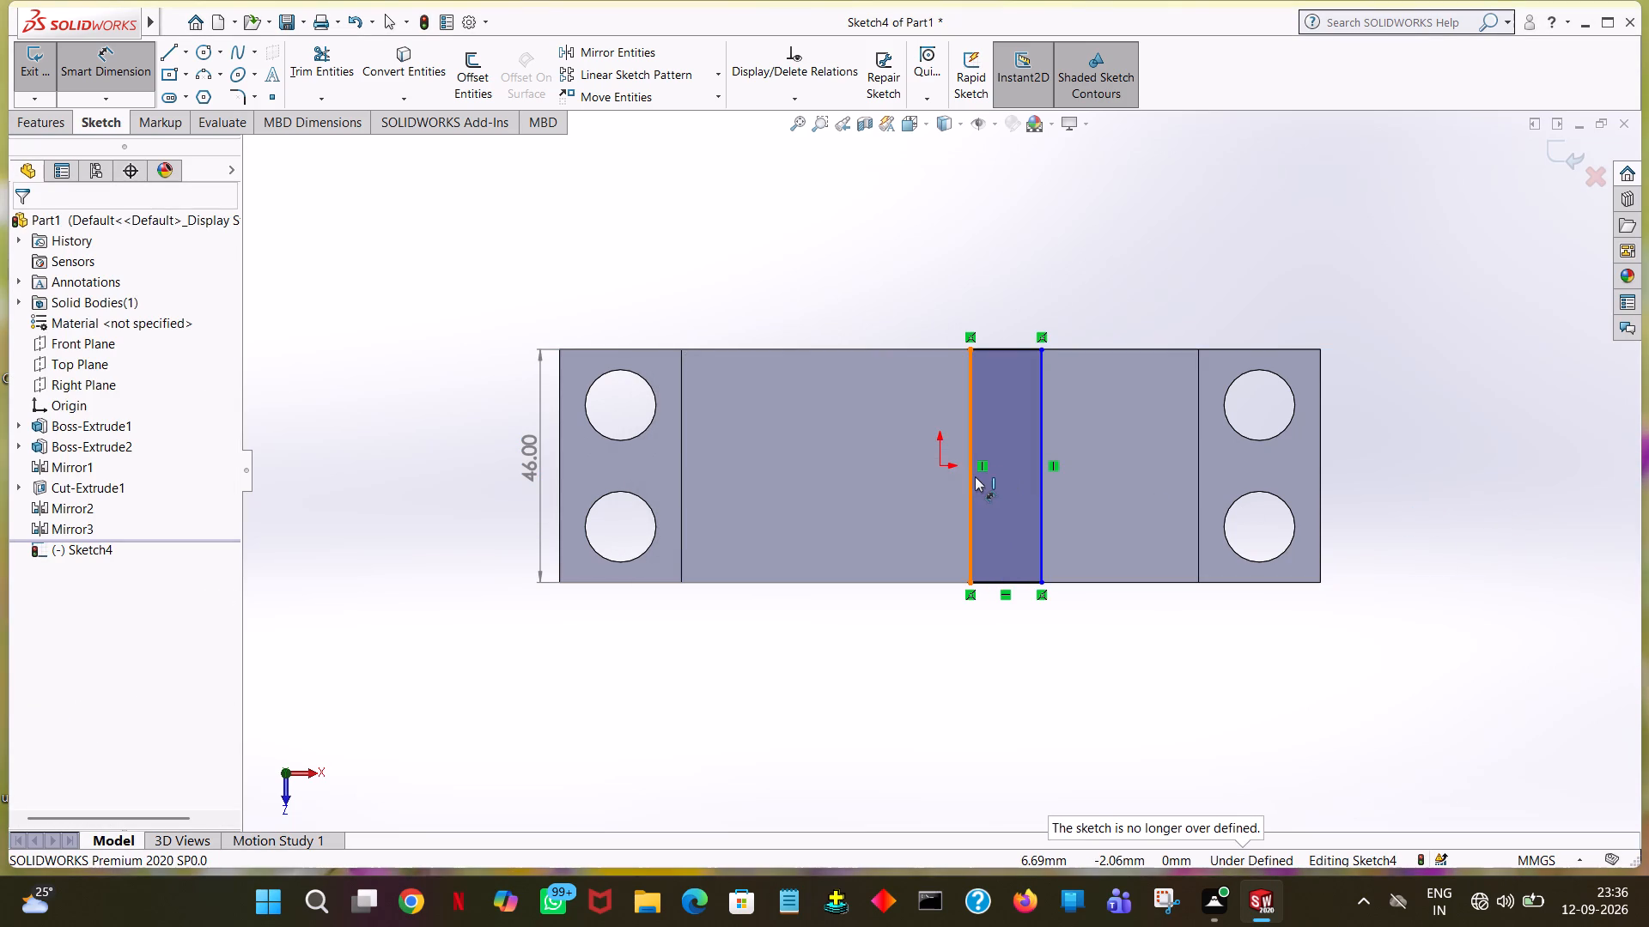
Dimension the rectangle's near vertical side 6 mm from the origin and its width as 14 mm.
click(975, 476)
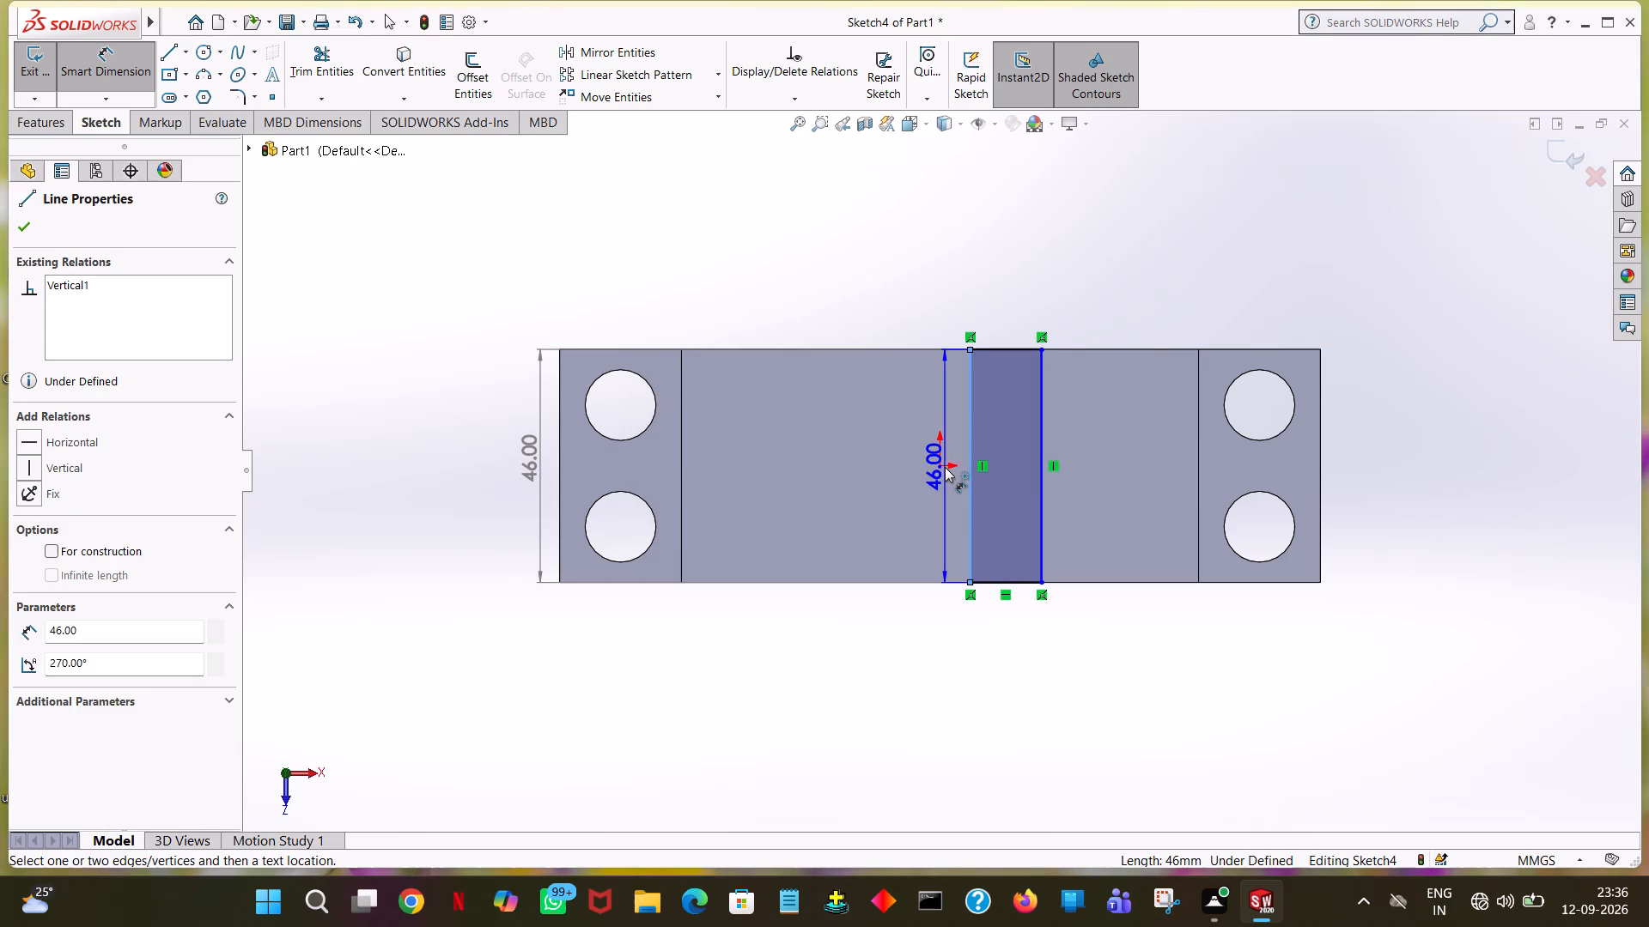
click(940, 463)
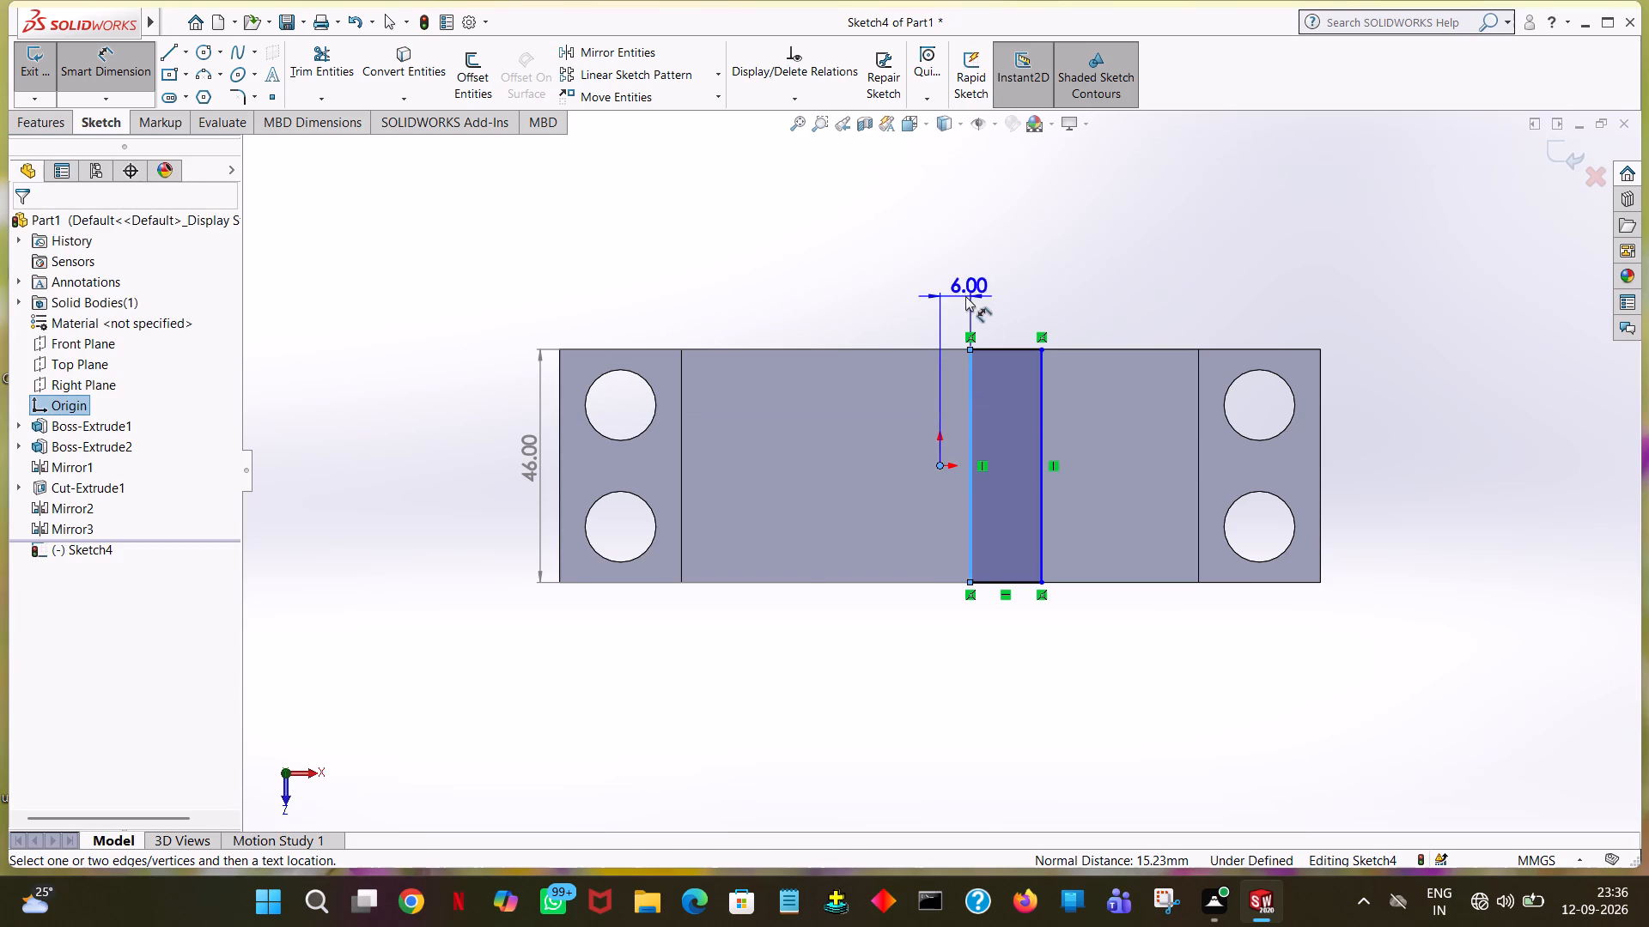
click(905, 294)
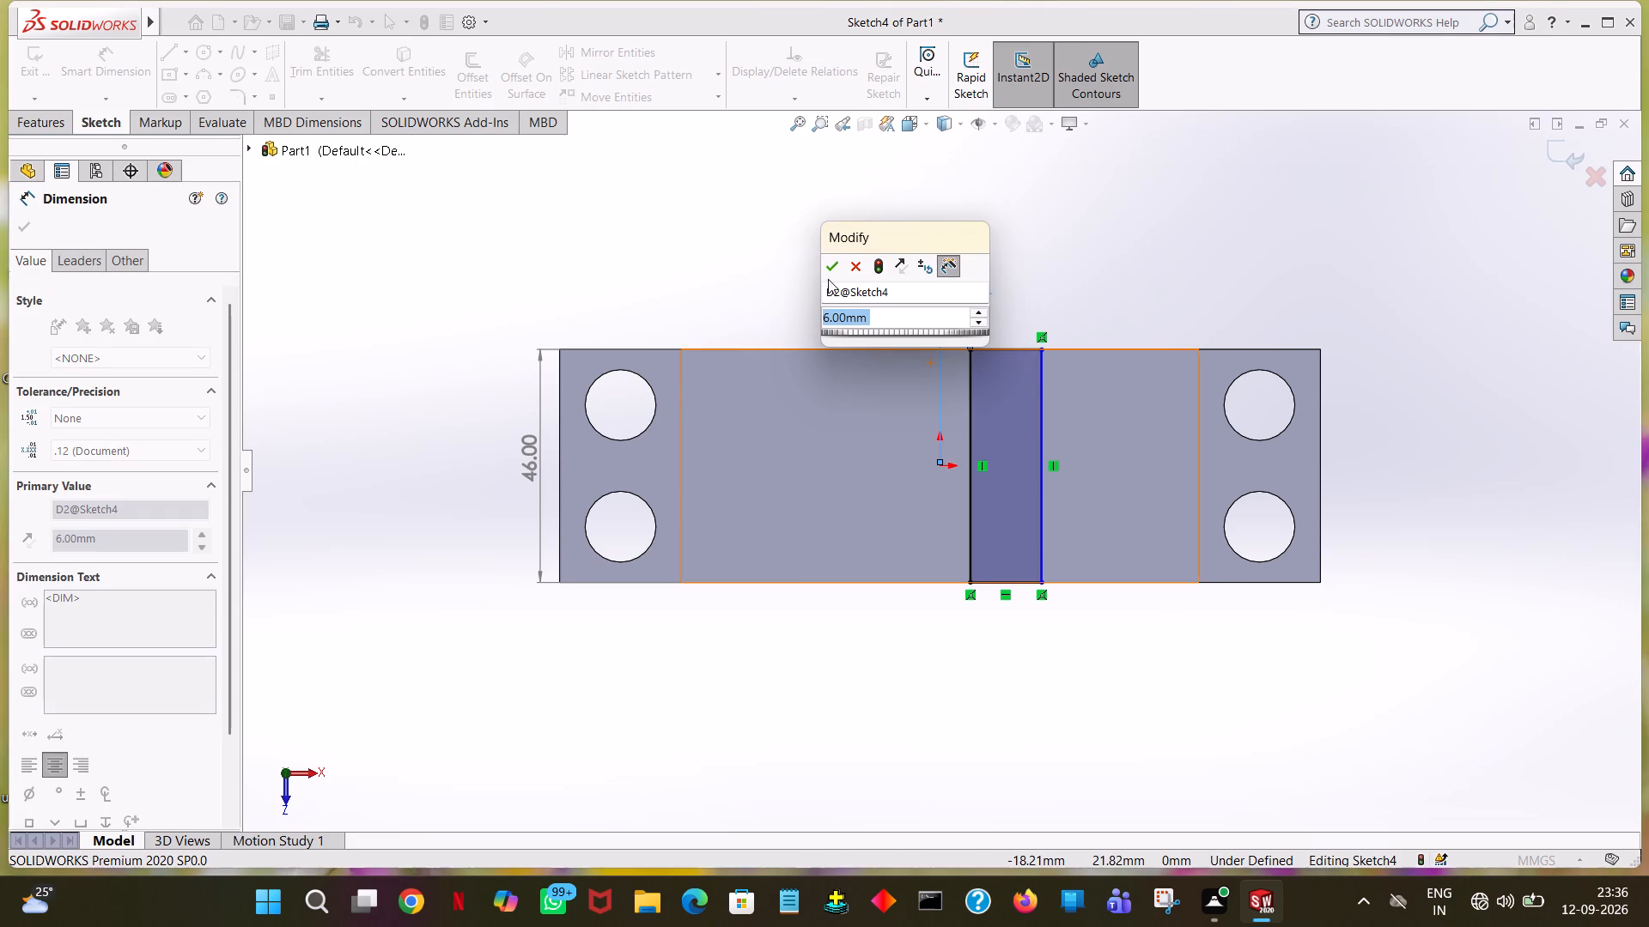
click(833, 273)
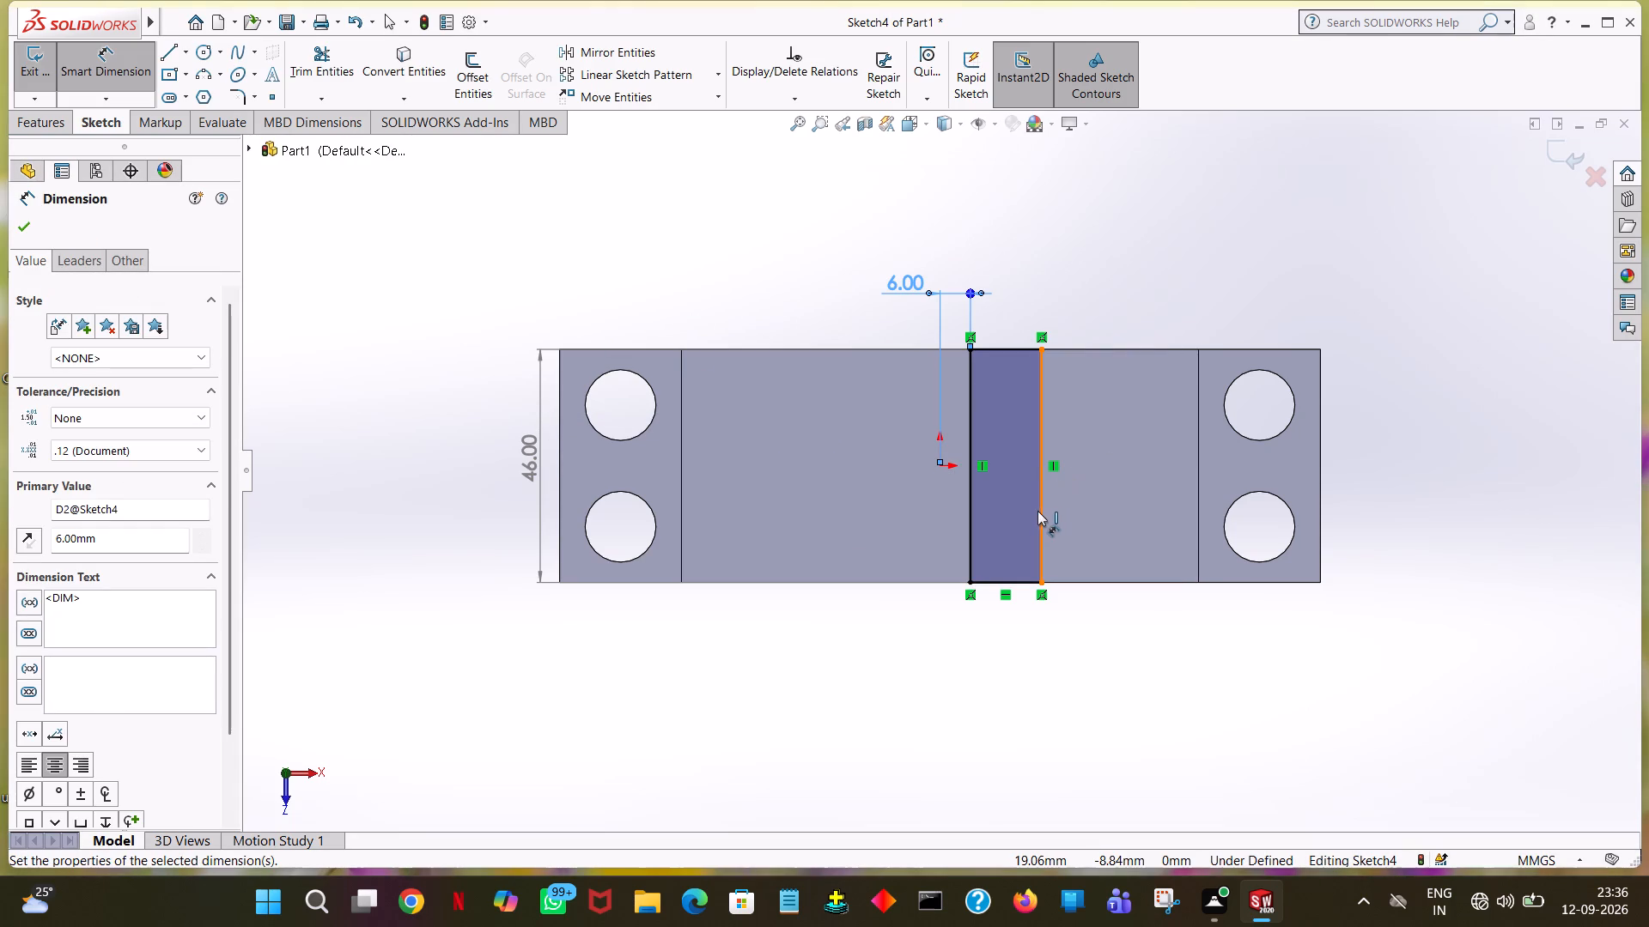
click(1040, 511)
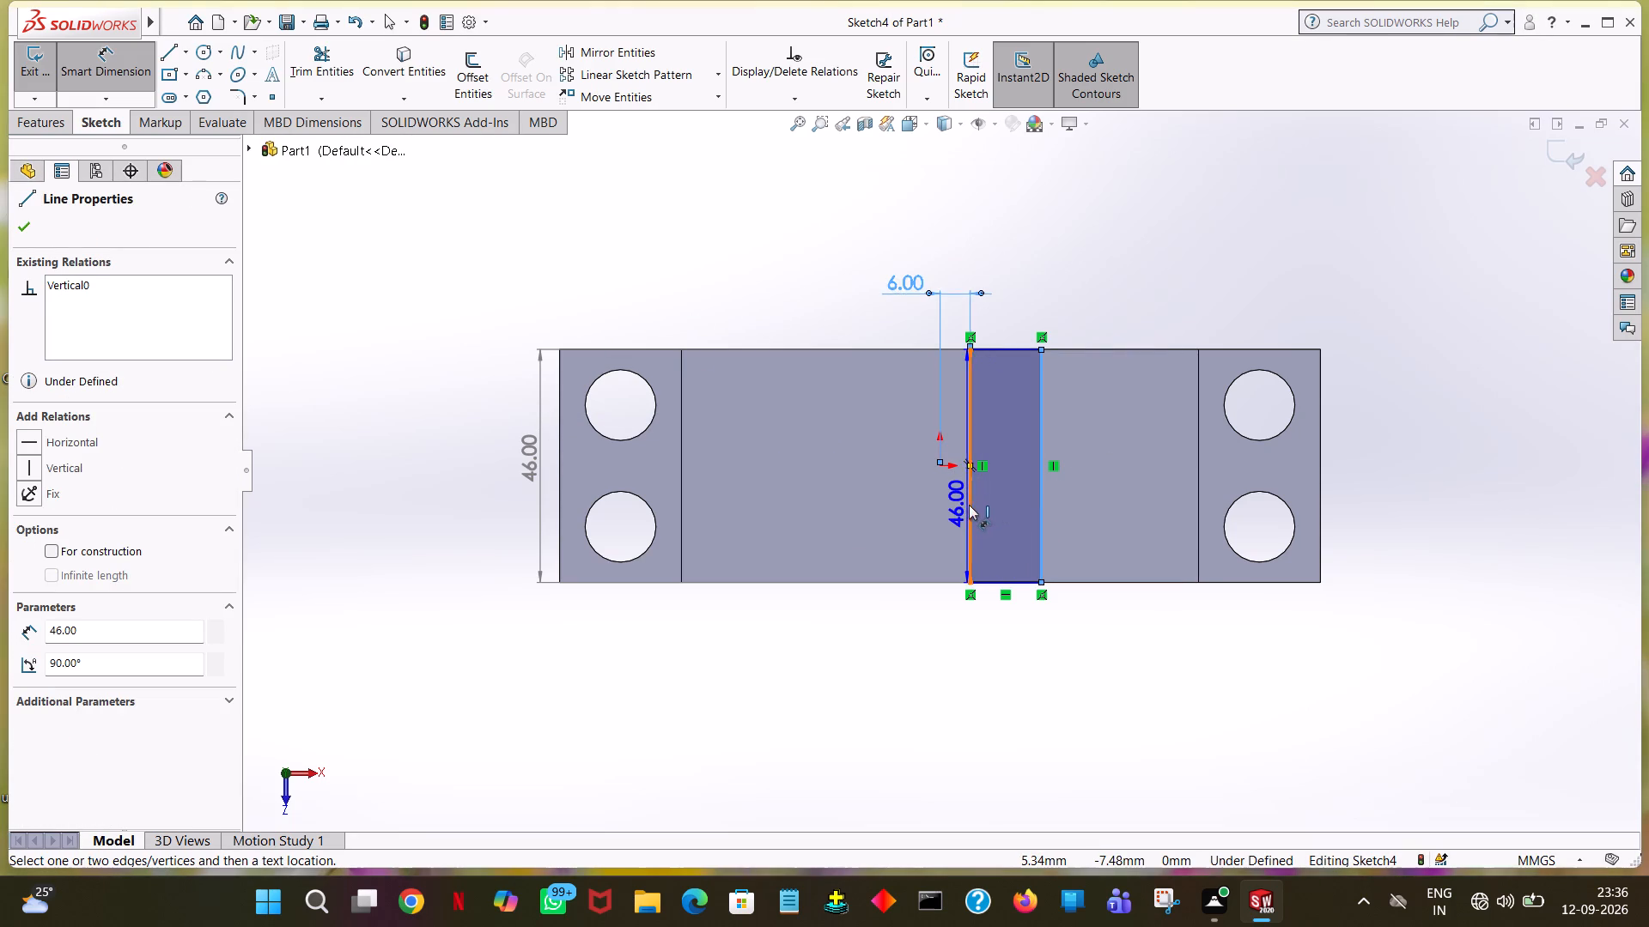
click(971, 506)
click(963, 663)
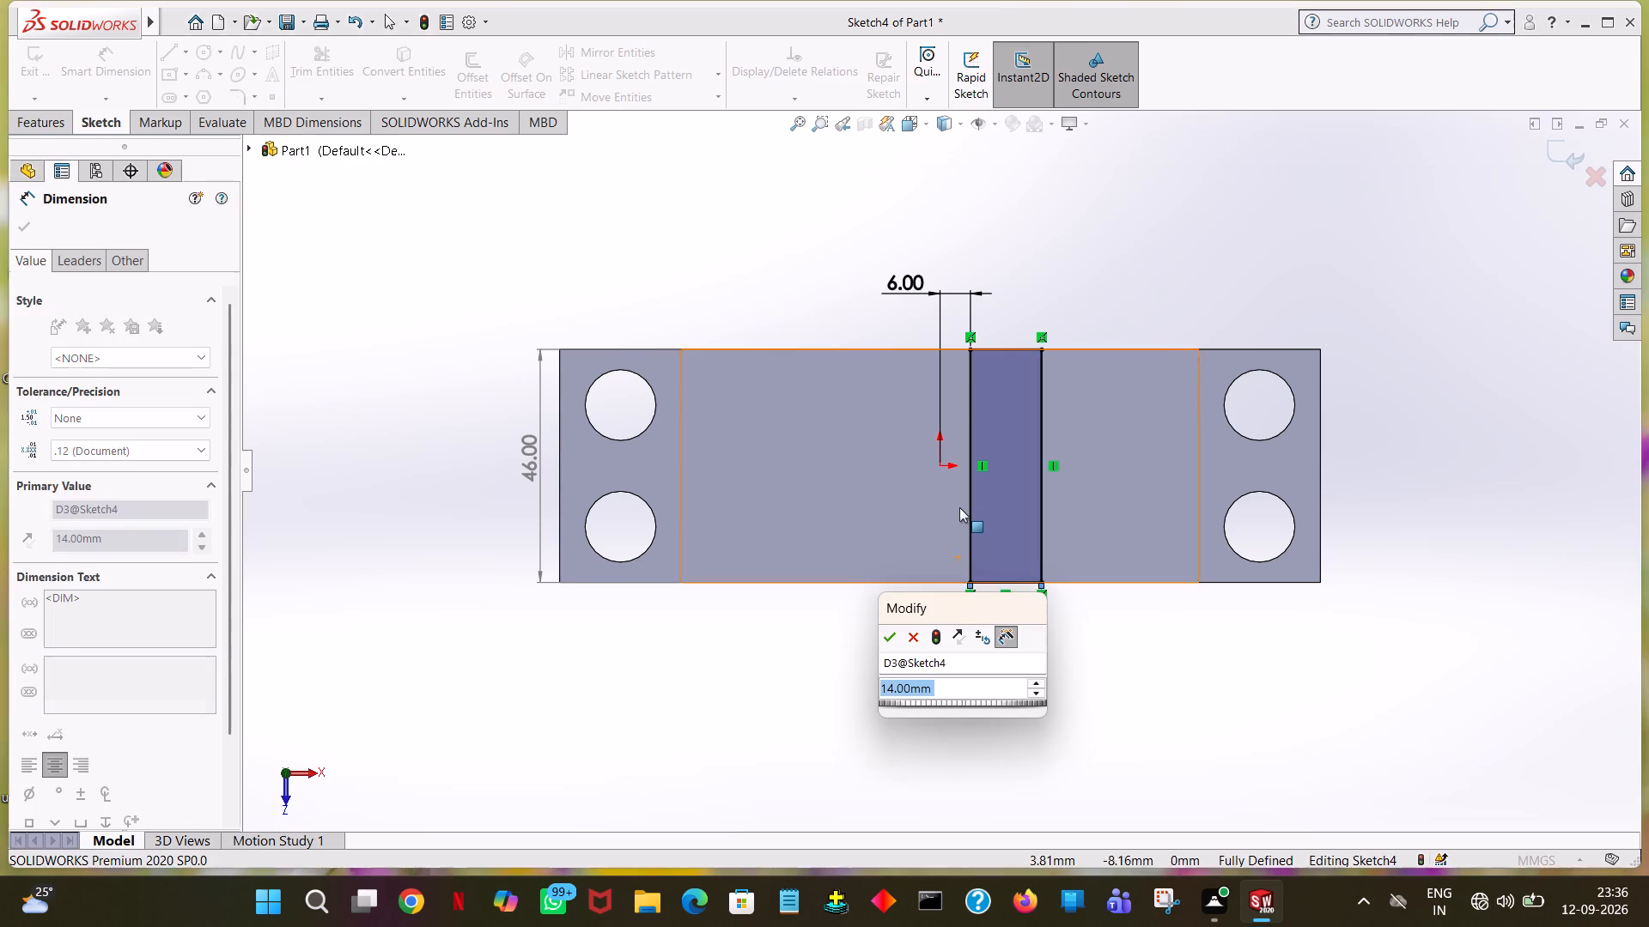
click(891, 628)
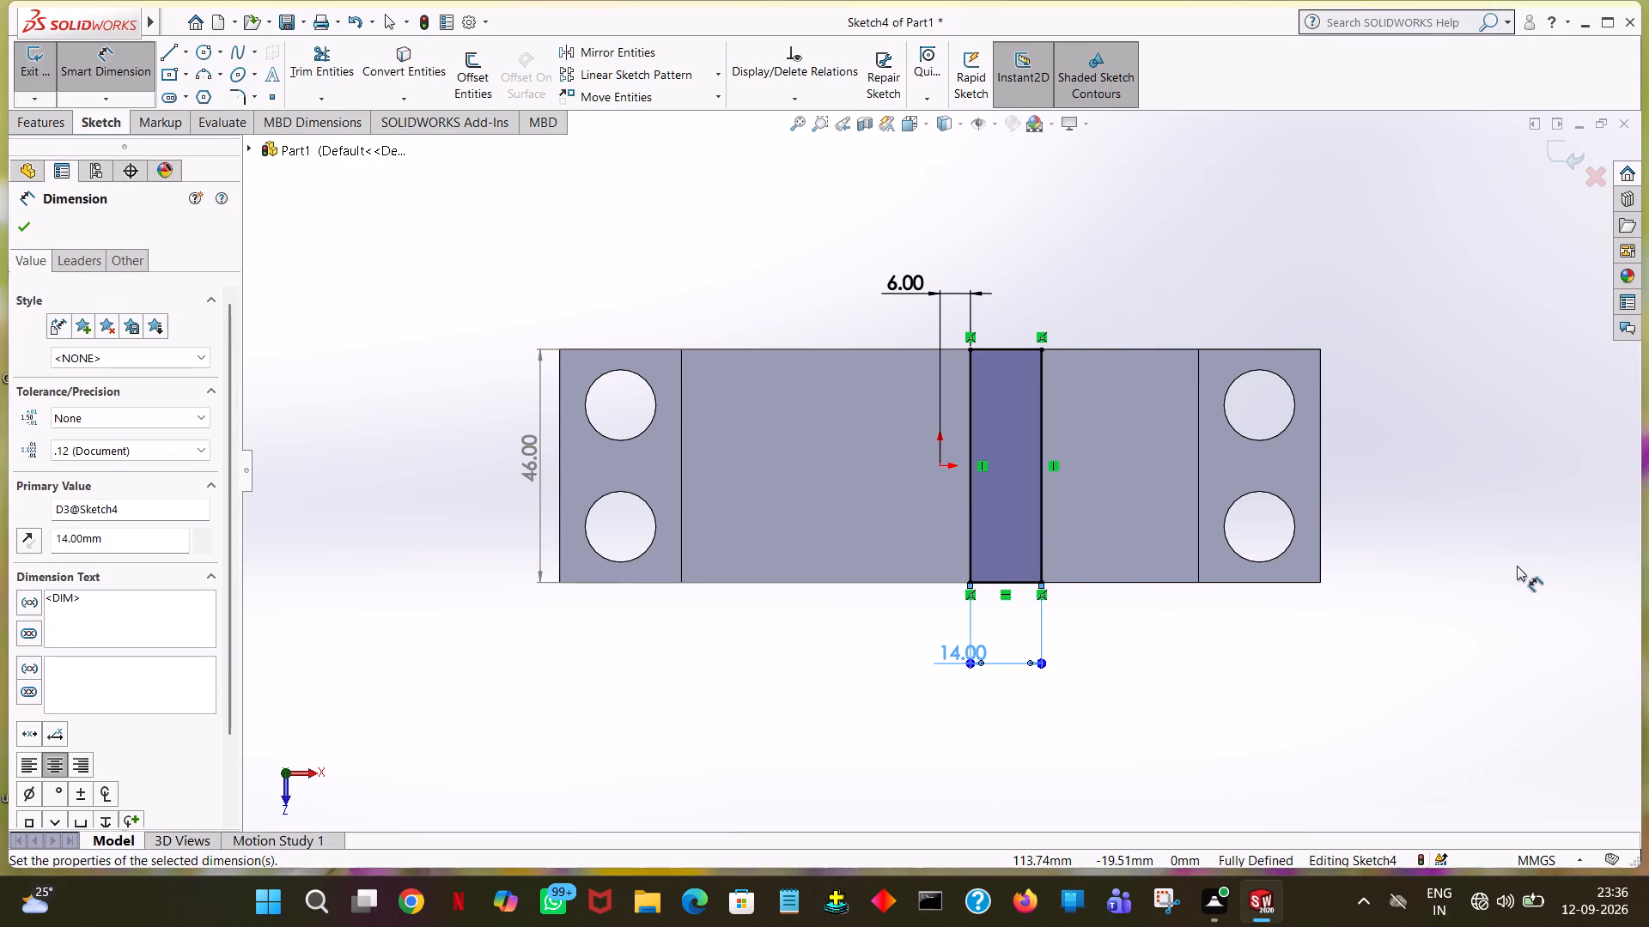
click(1601, 32)
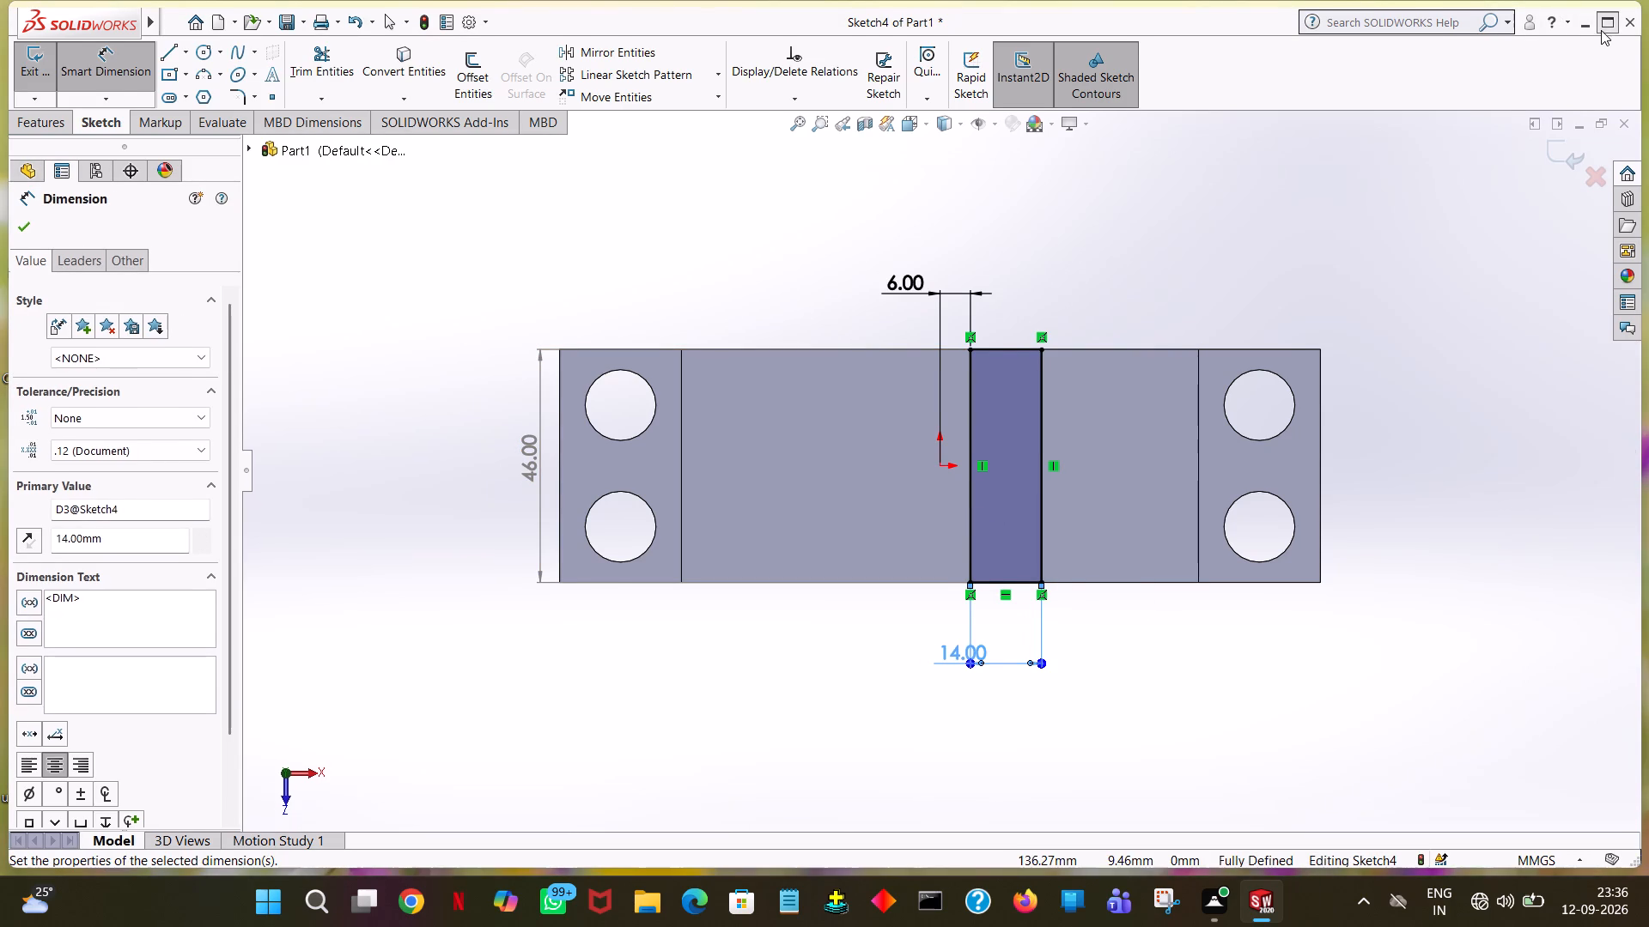
click(97, 73)
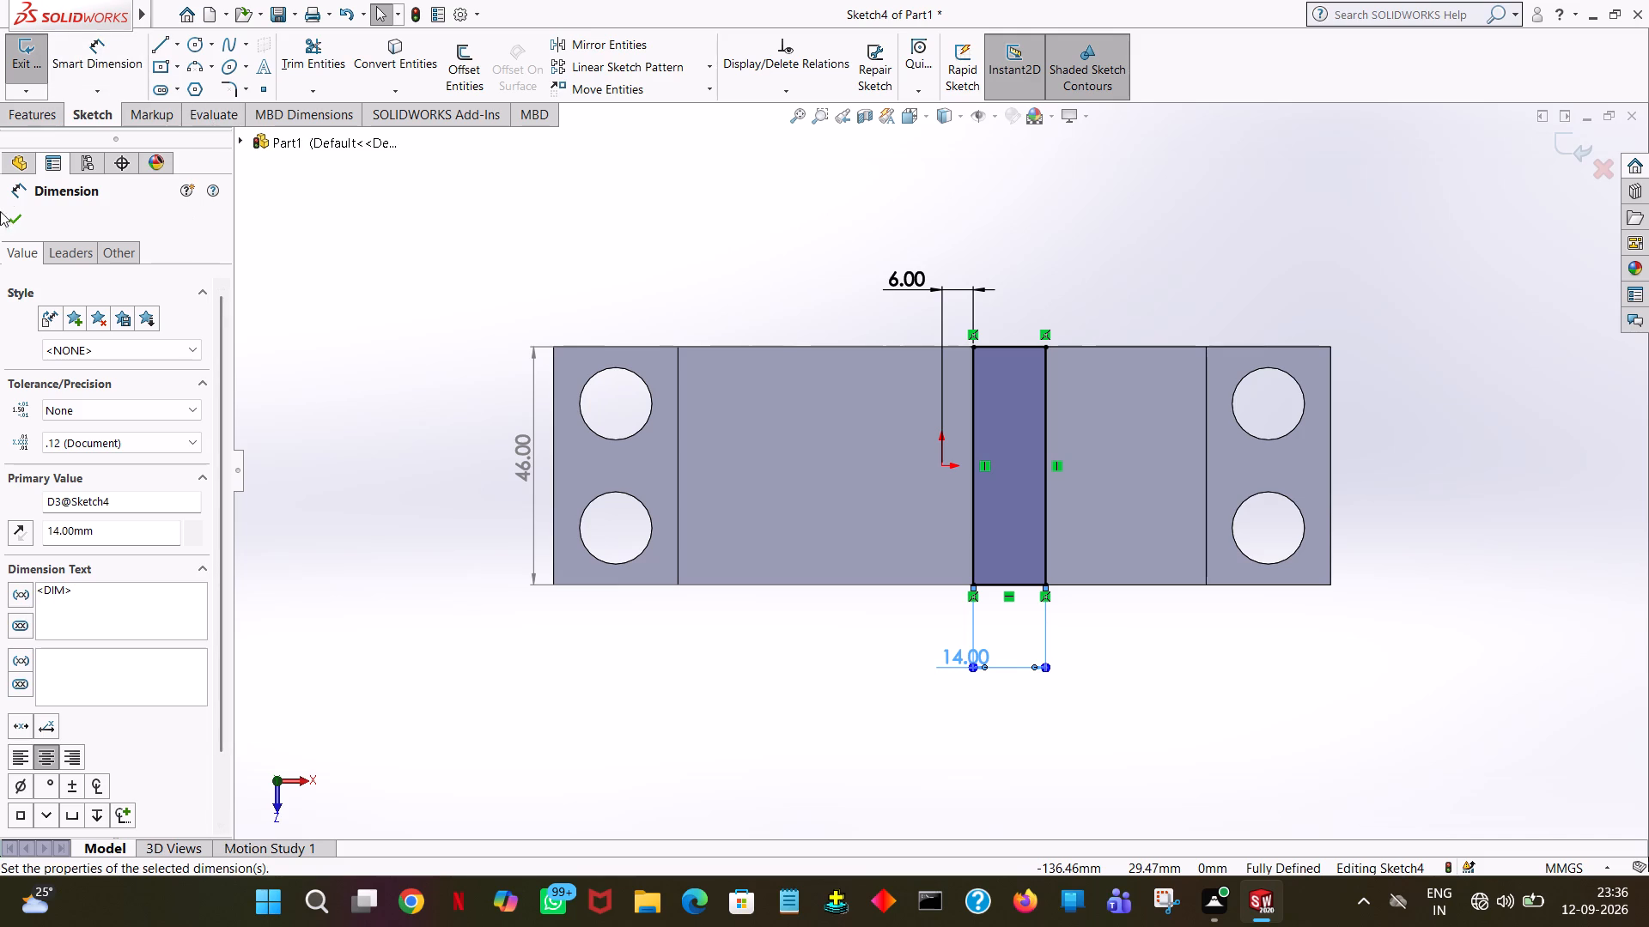
click(9, 221)
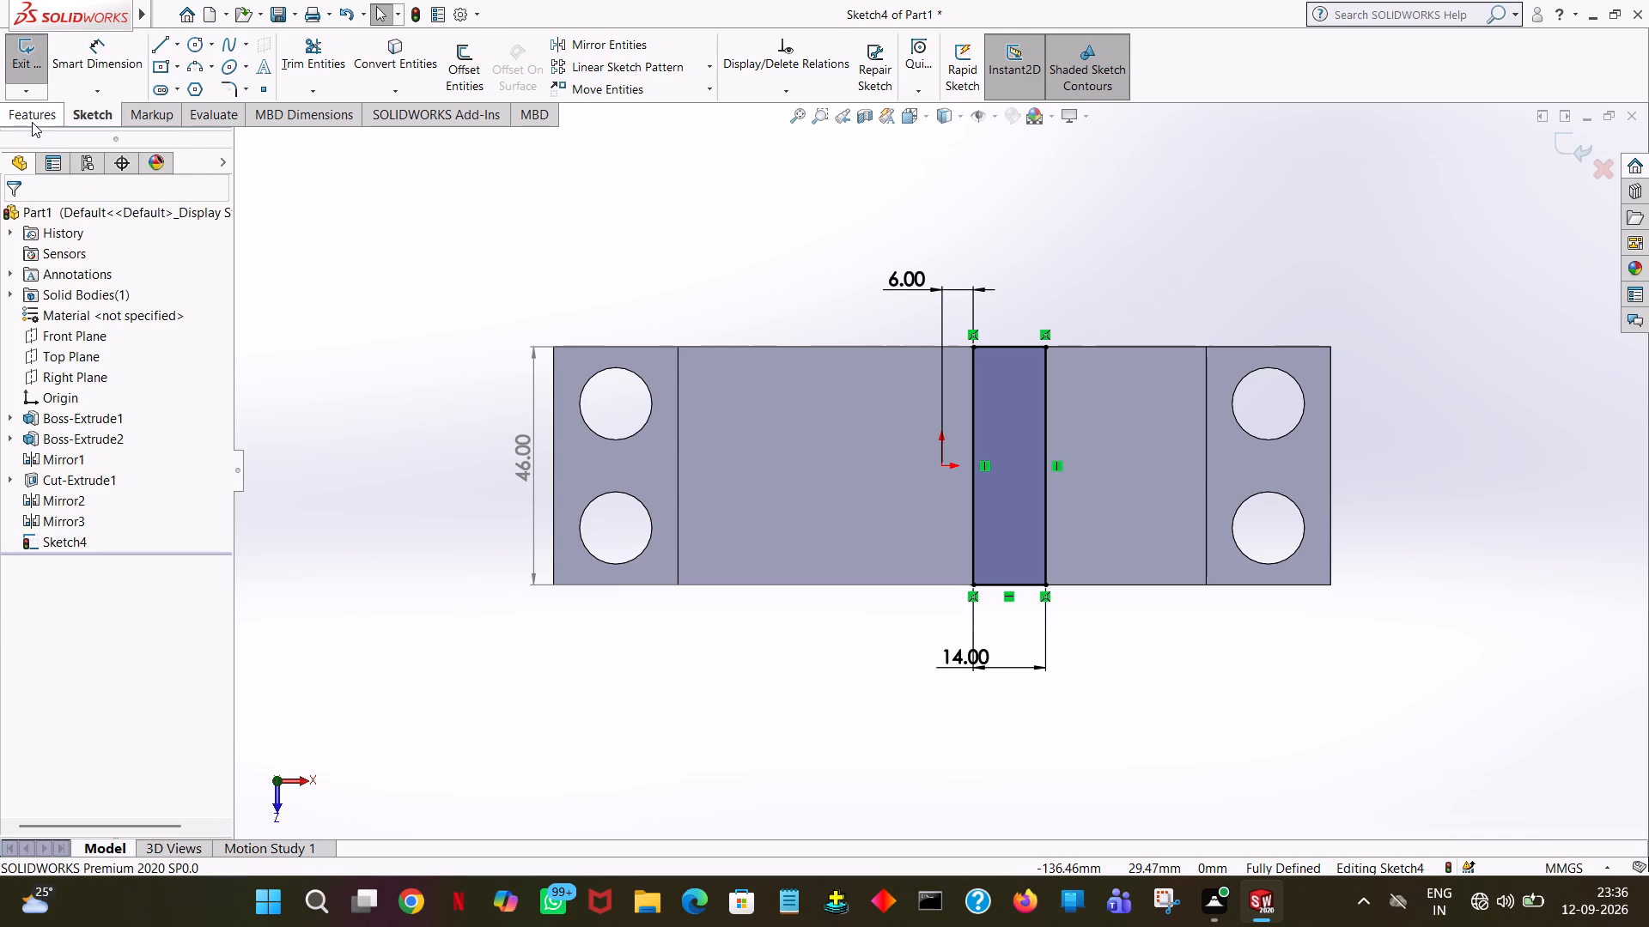
Extrude the rectangle upward as a blind boss 50 mm high, merged with the base.
click(32, 122)
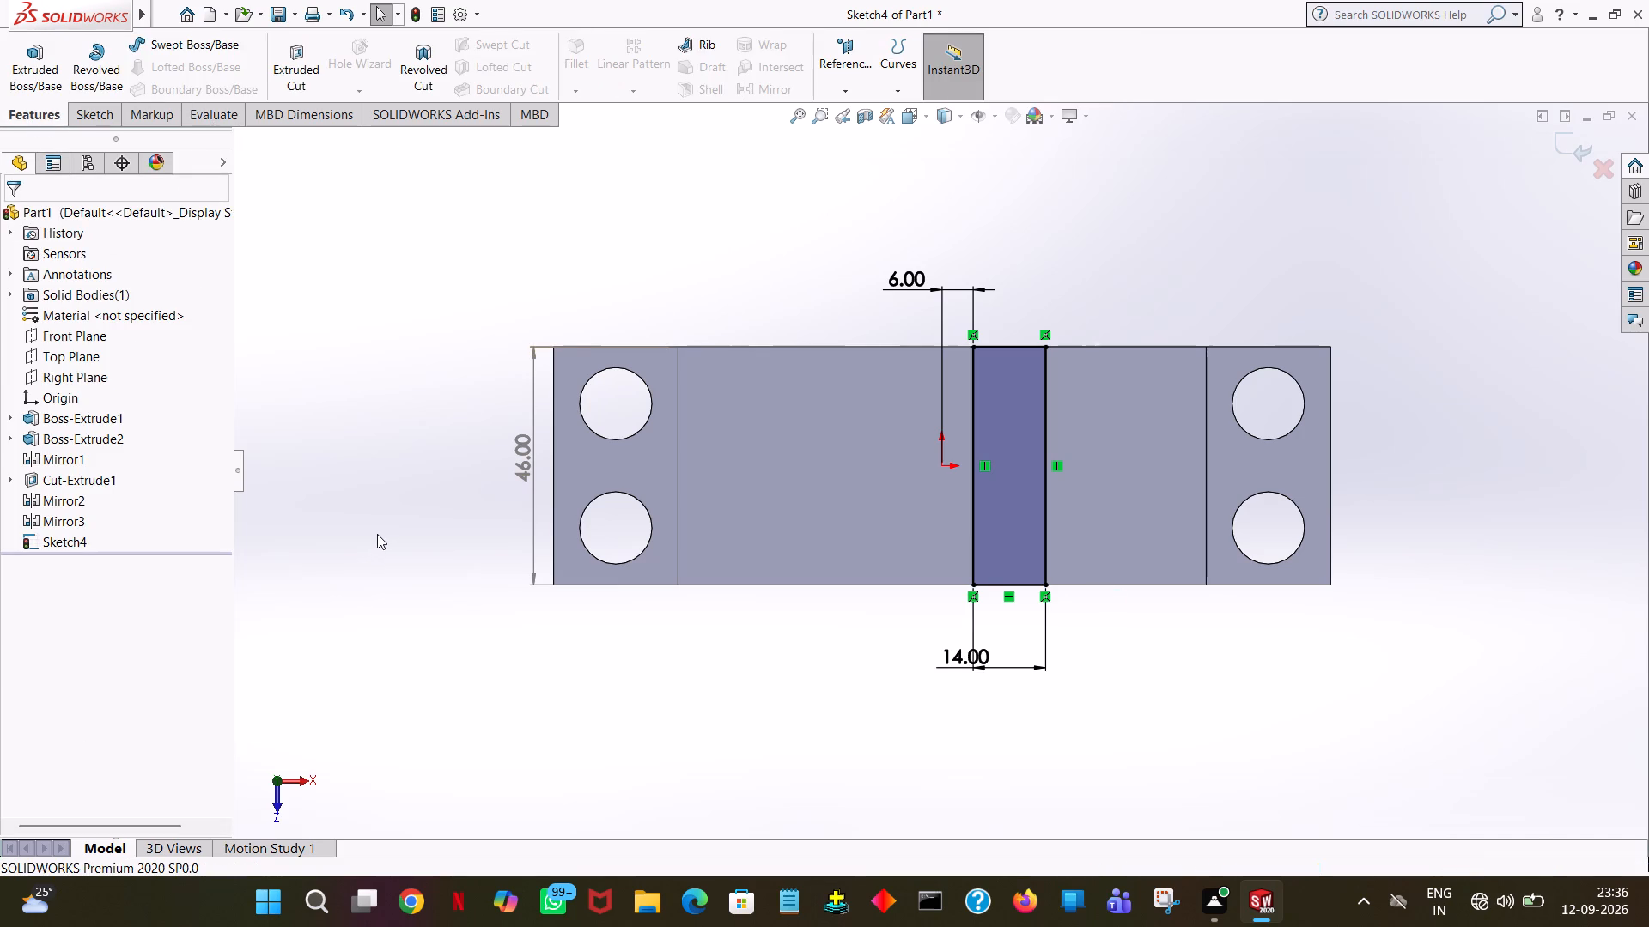
click(34, 59)
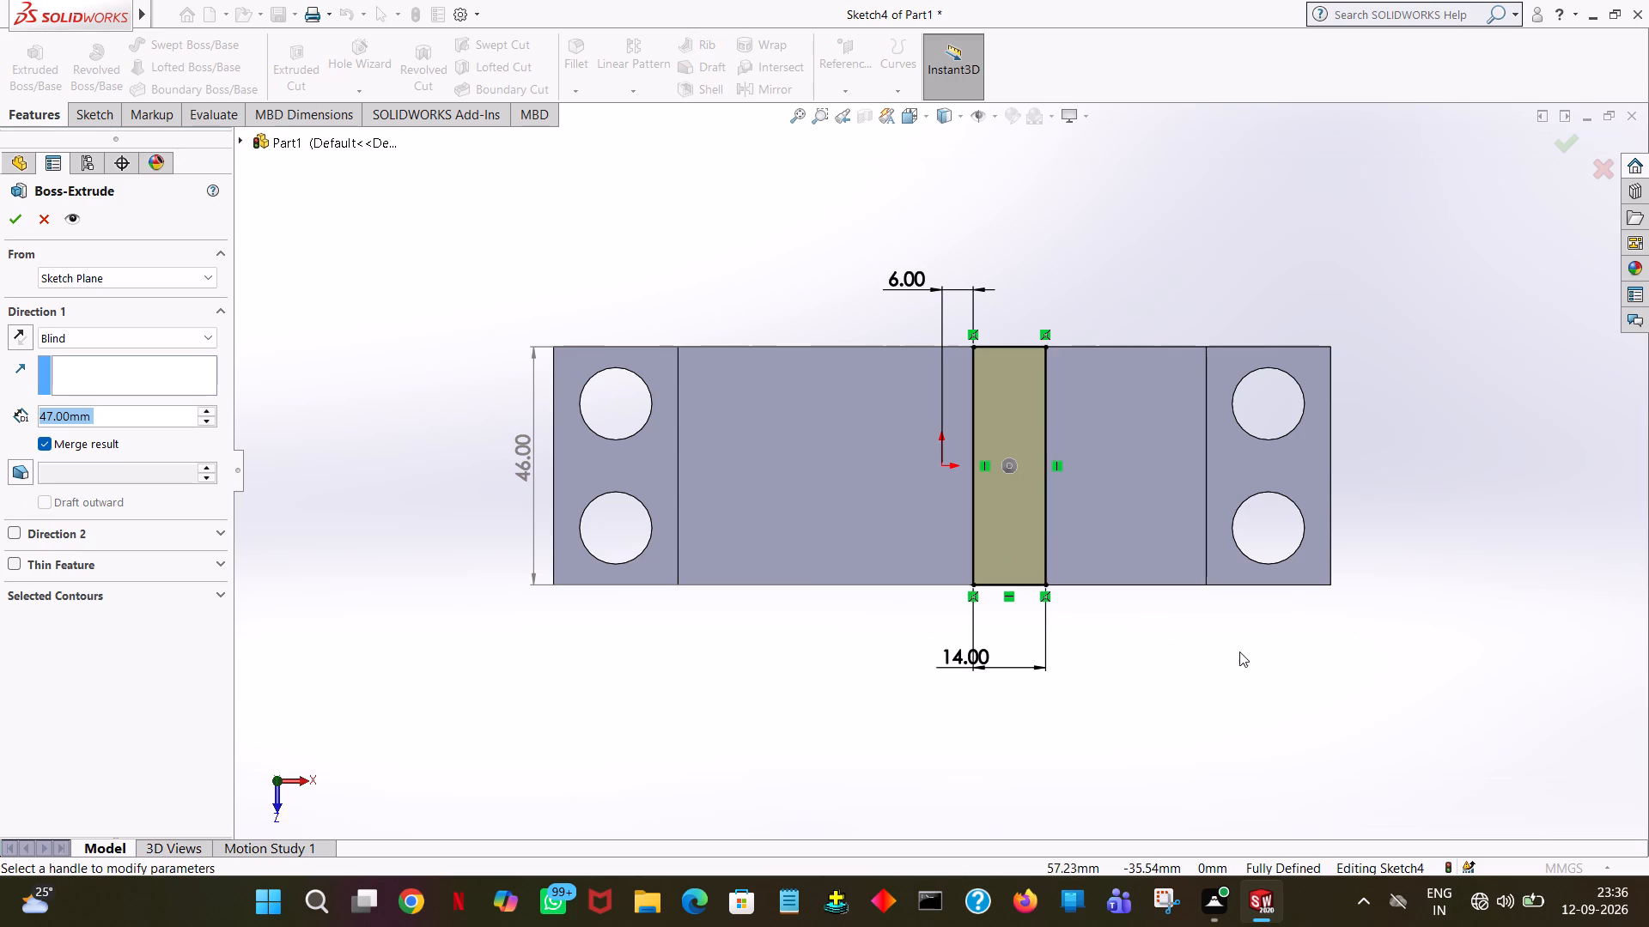
middle_drag(1243, 621, 1249, 412)
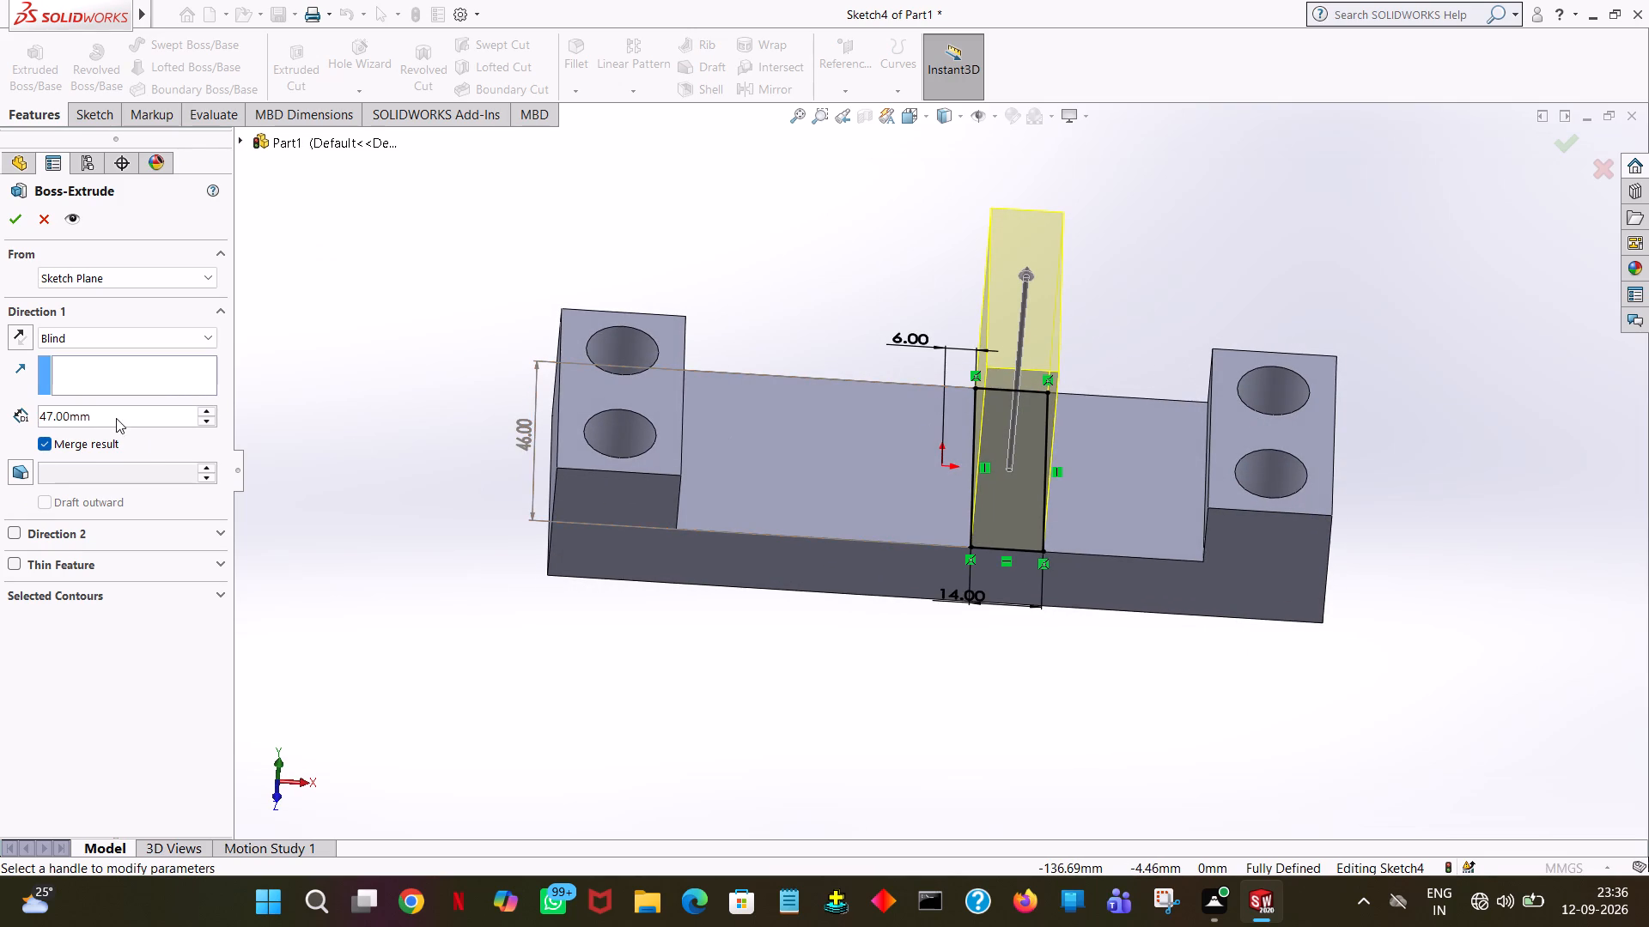
double_click(116, 417)
text(50)
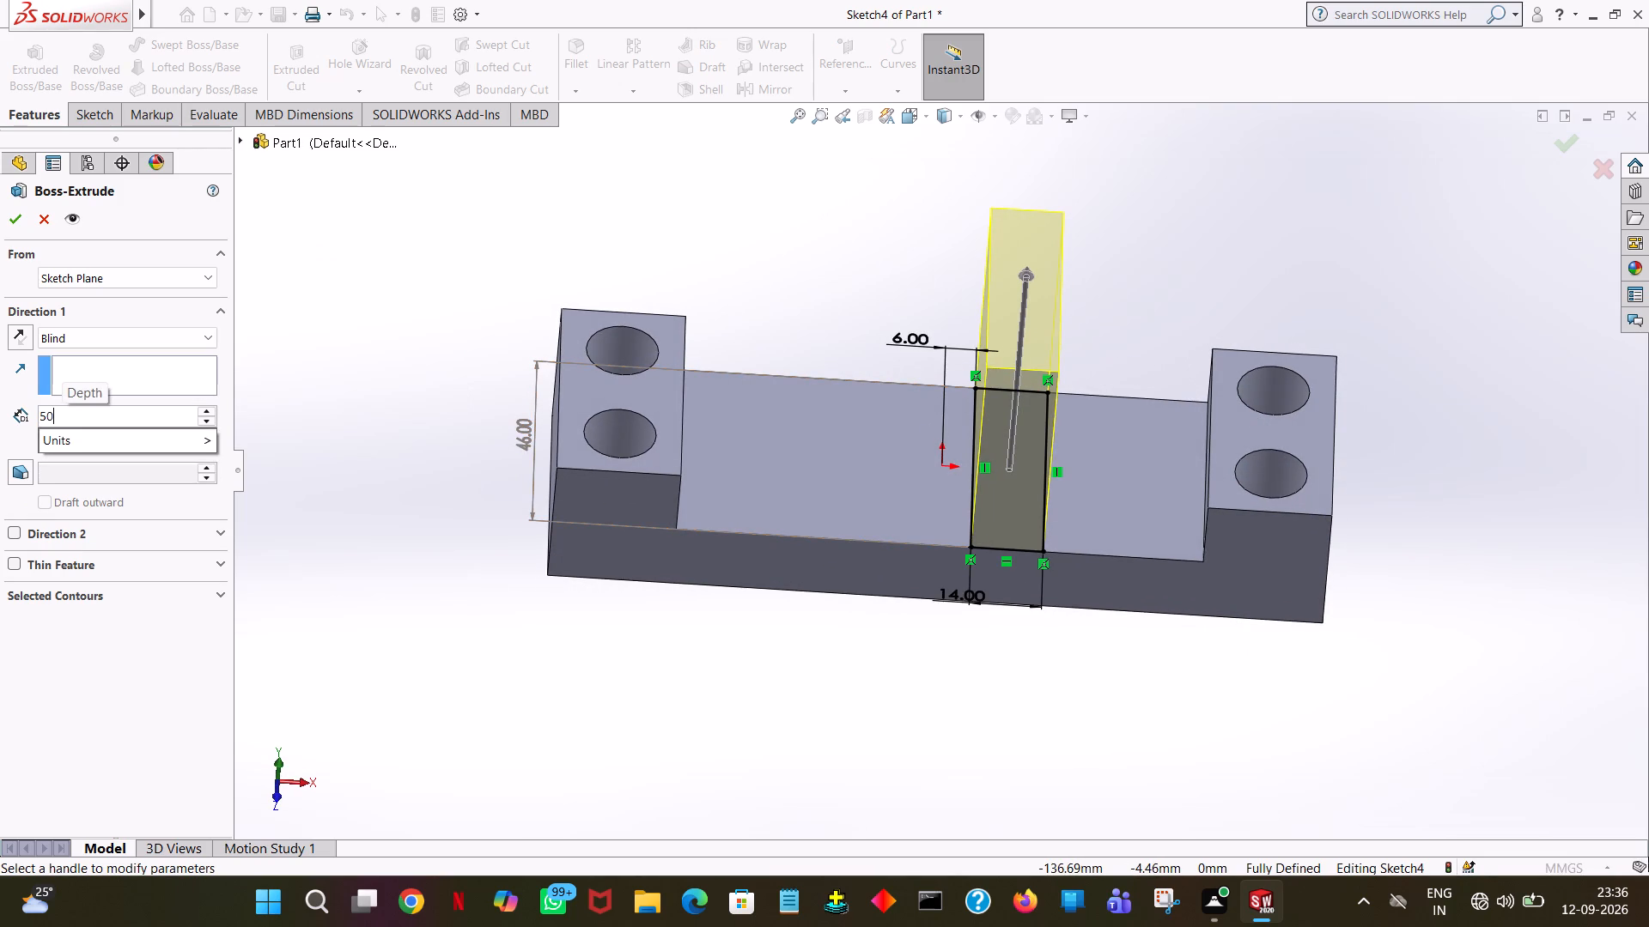
key(Return)
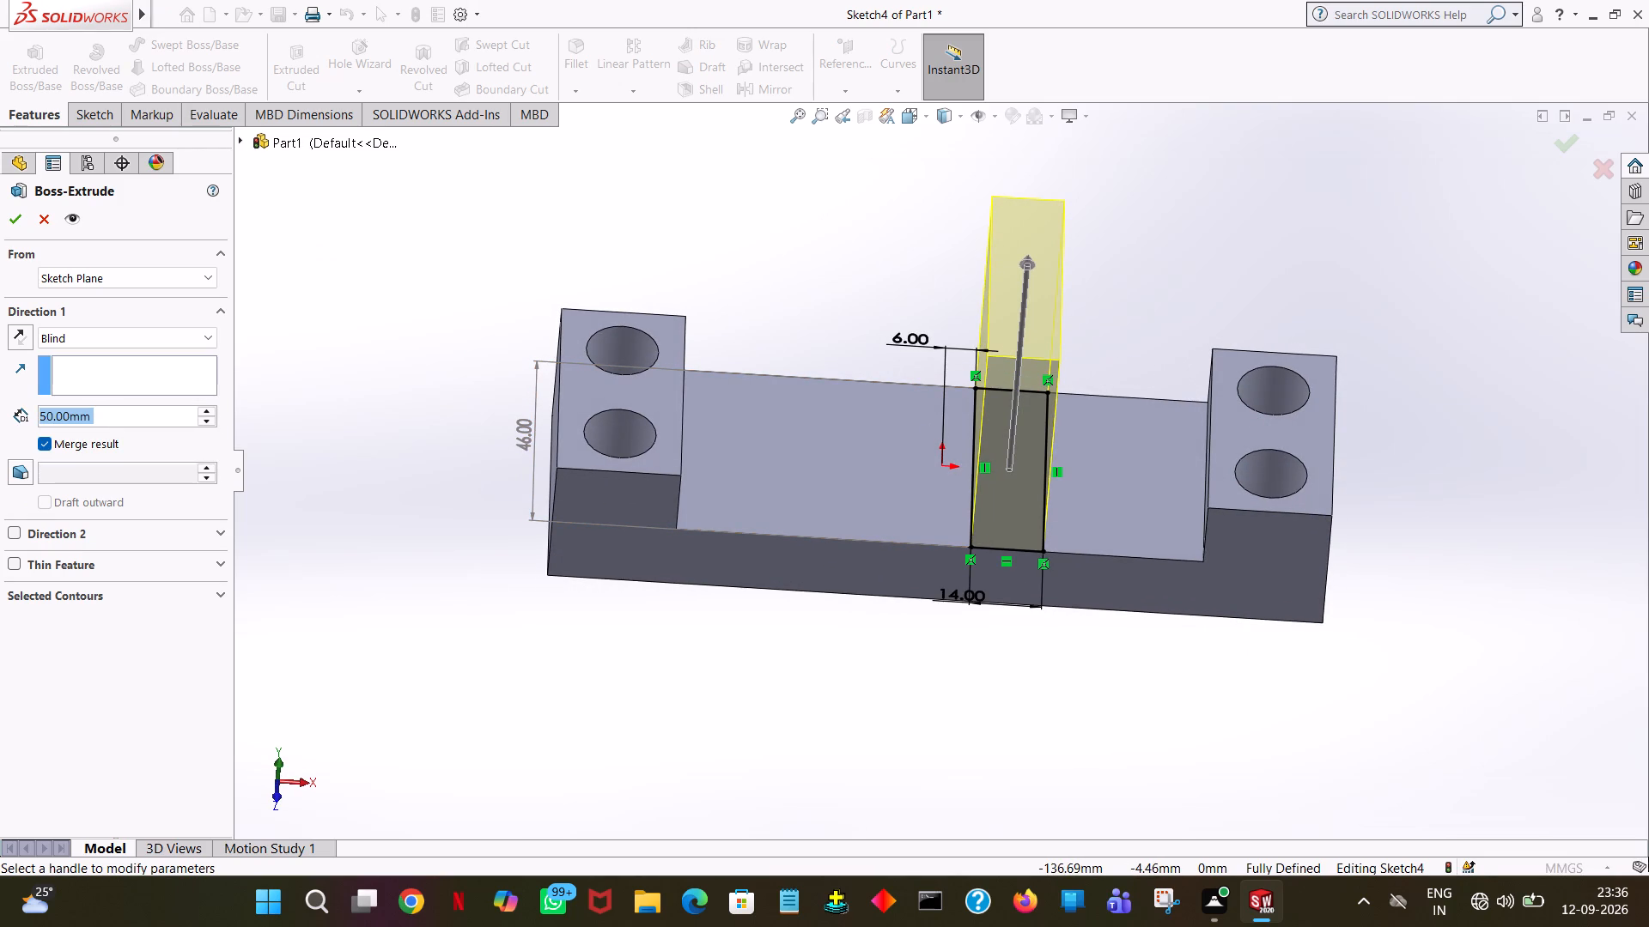
click(15, 233)
click(9, 209)
click(1320, 311)
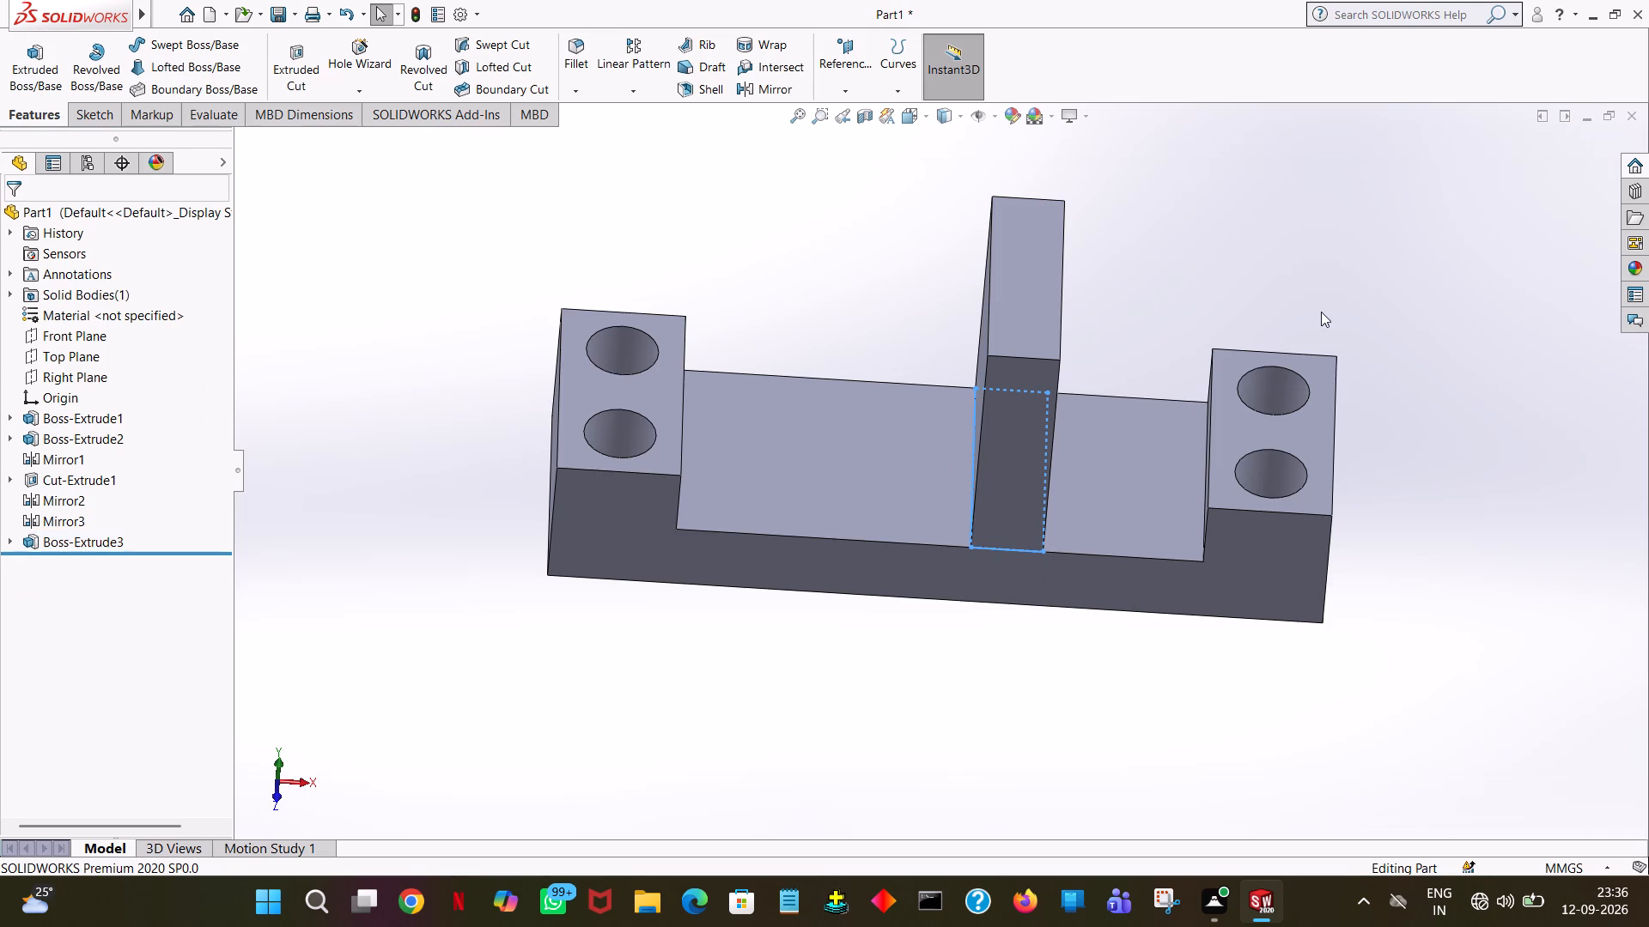
Start an extruded boss sketch on the upright's side face above the base and view it face-on.
middle_drag(1323, 312, 1281, 237)
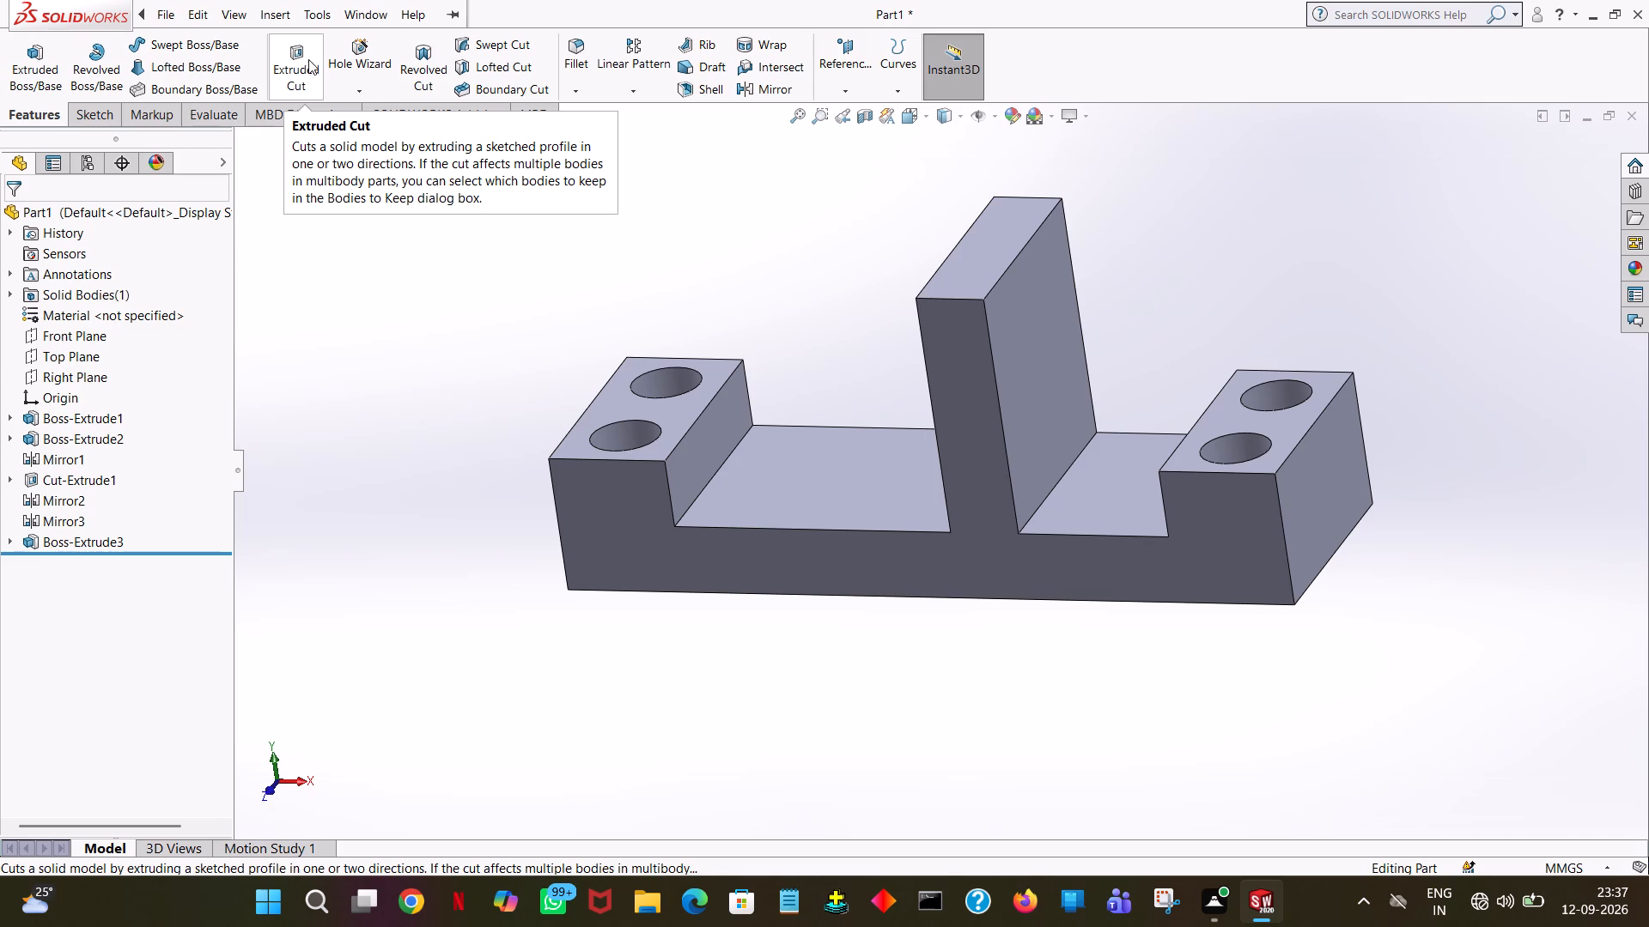
click(35, 62)
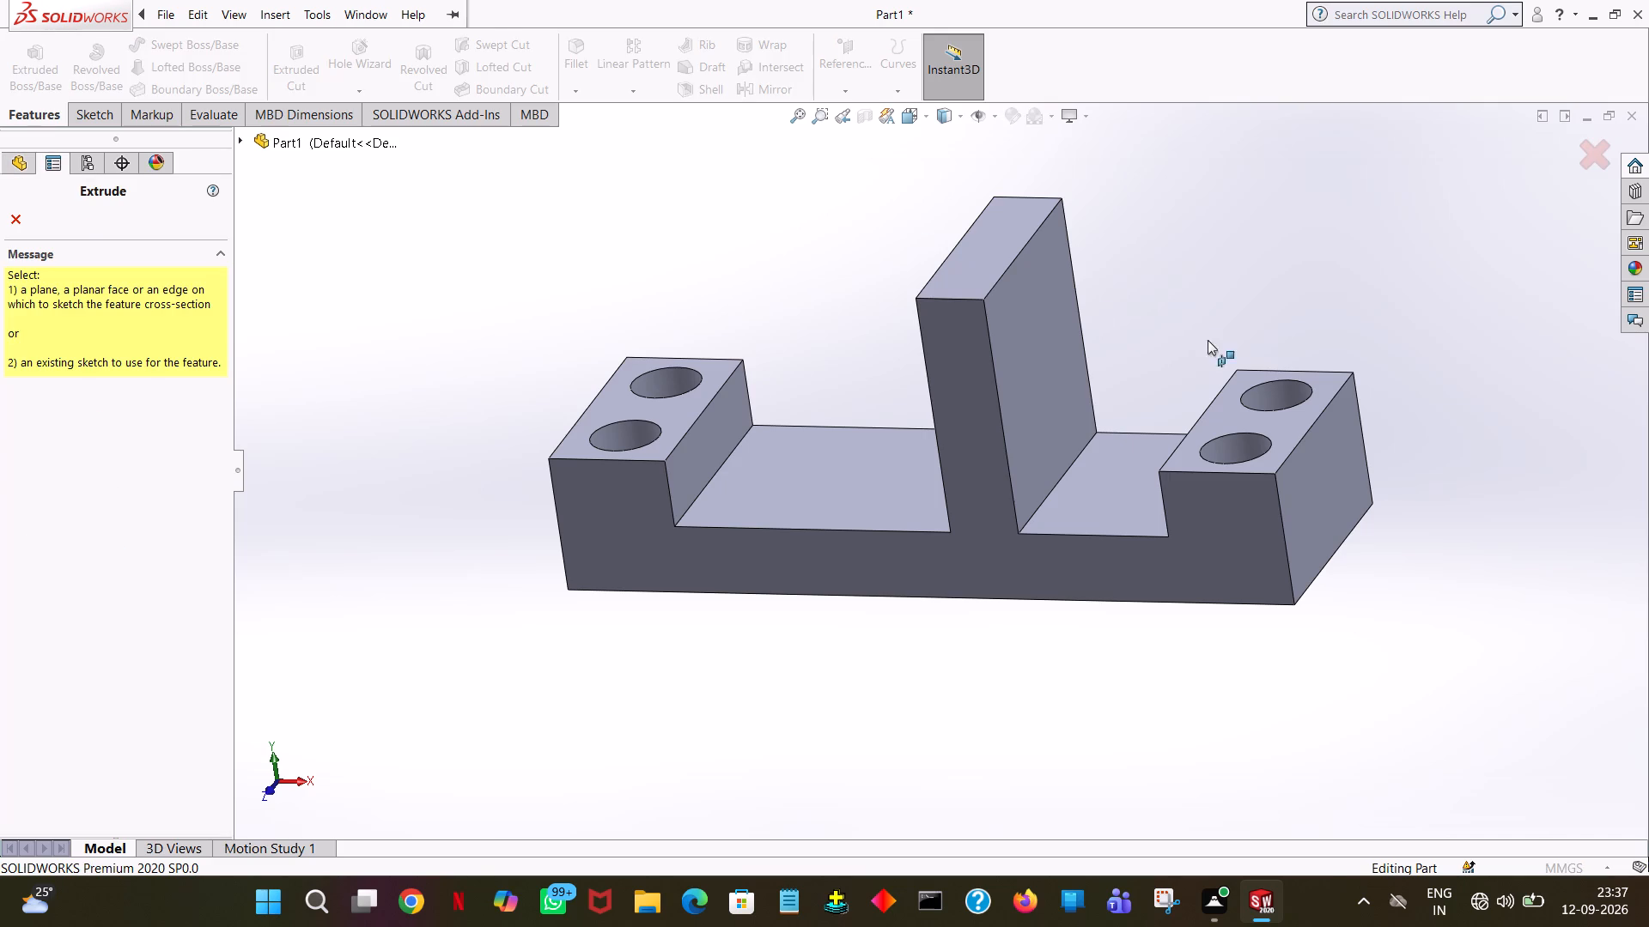
click(1038, 293)
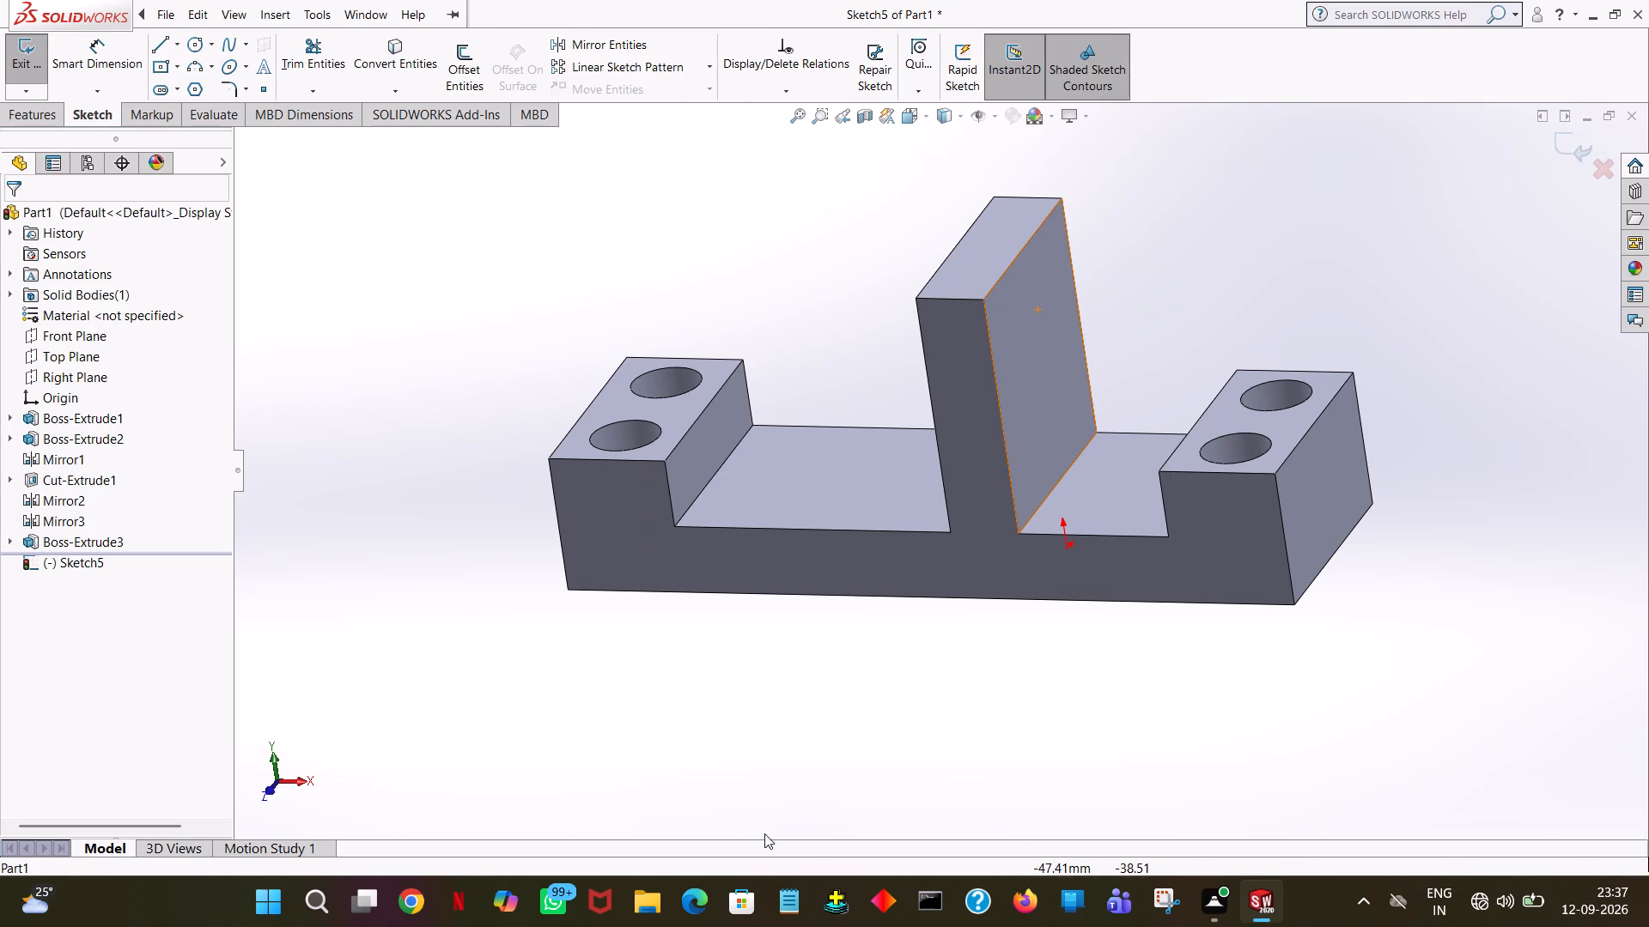
click(929, 117)
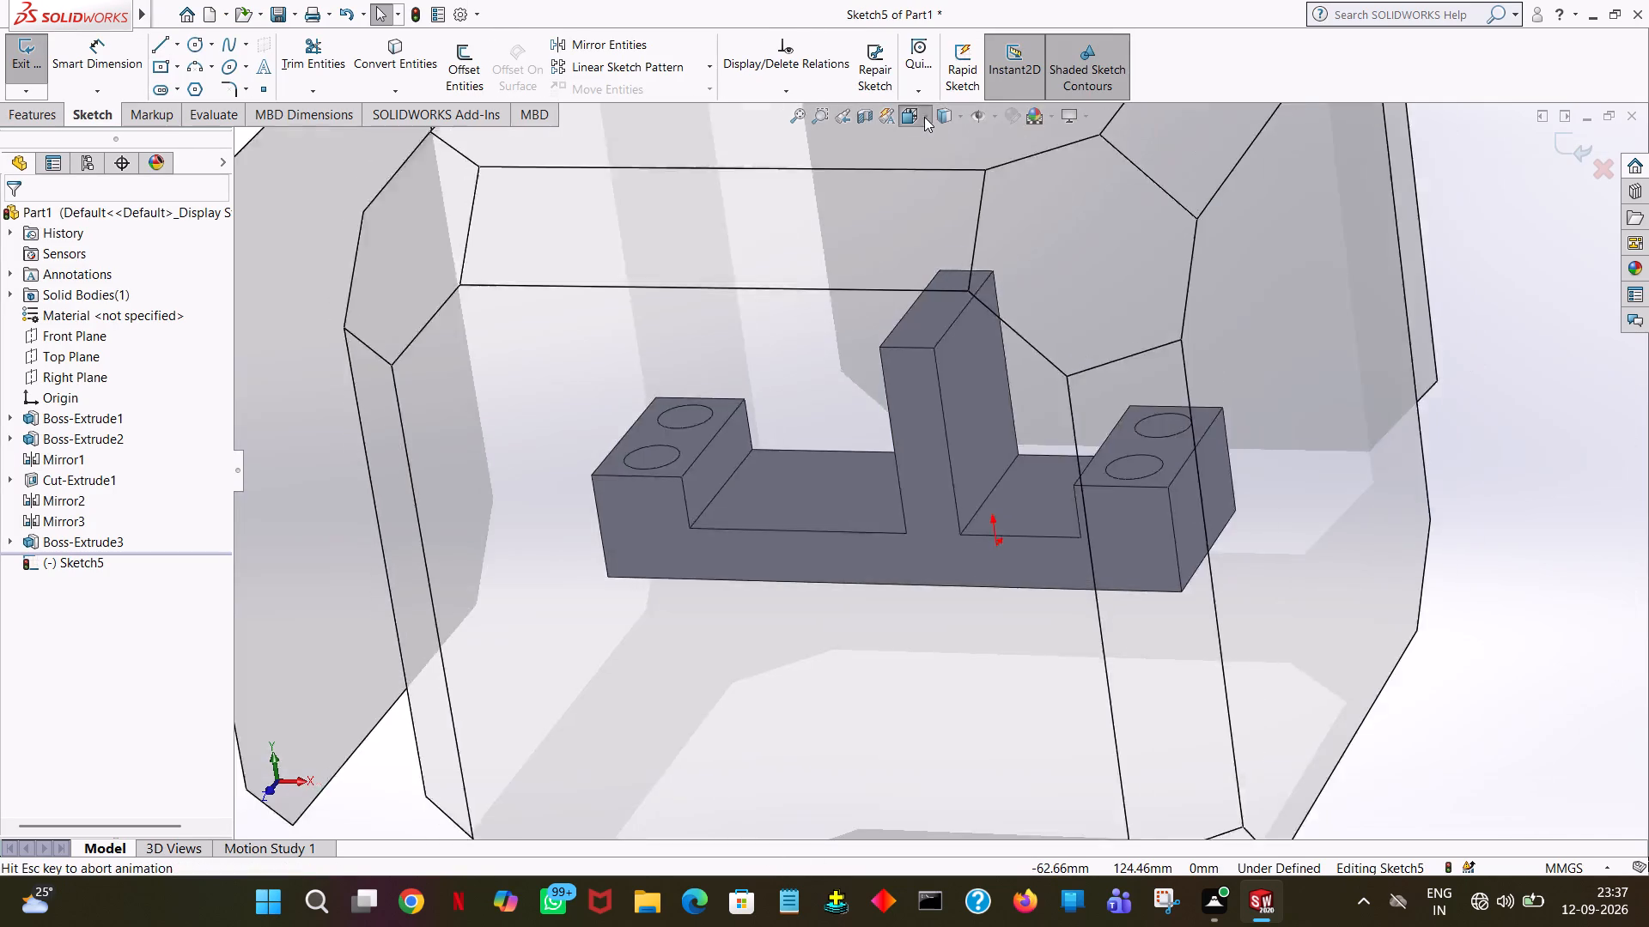
click(1005, 209)
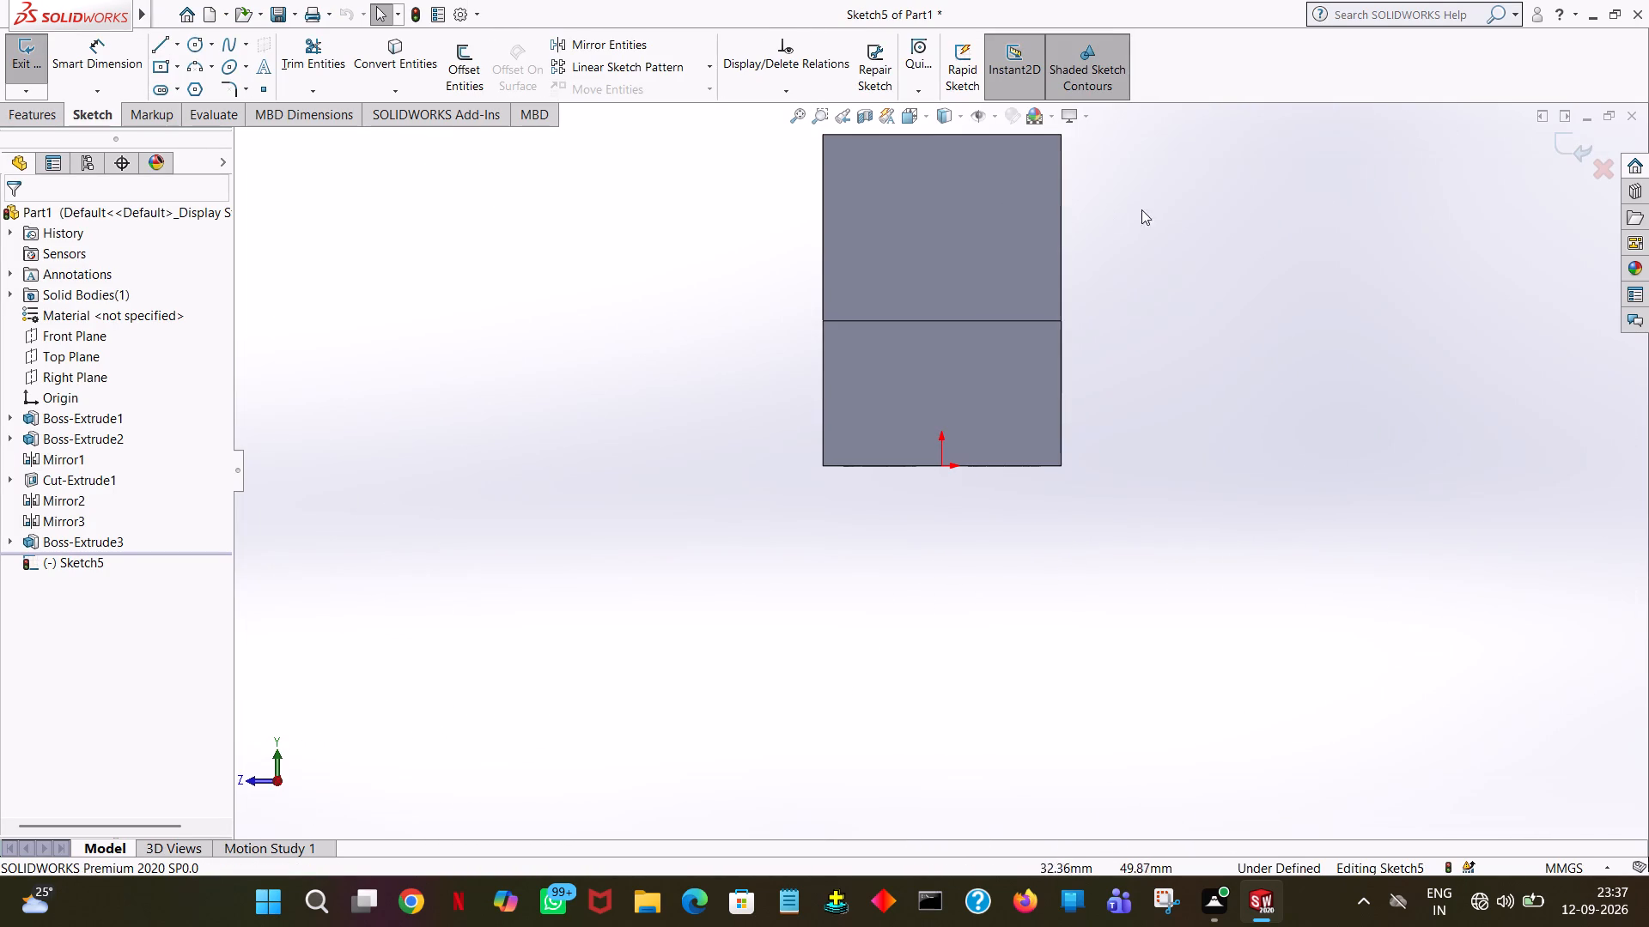
middle_click(1187, 340)
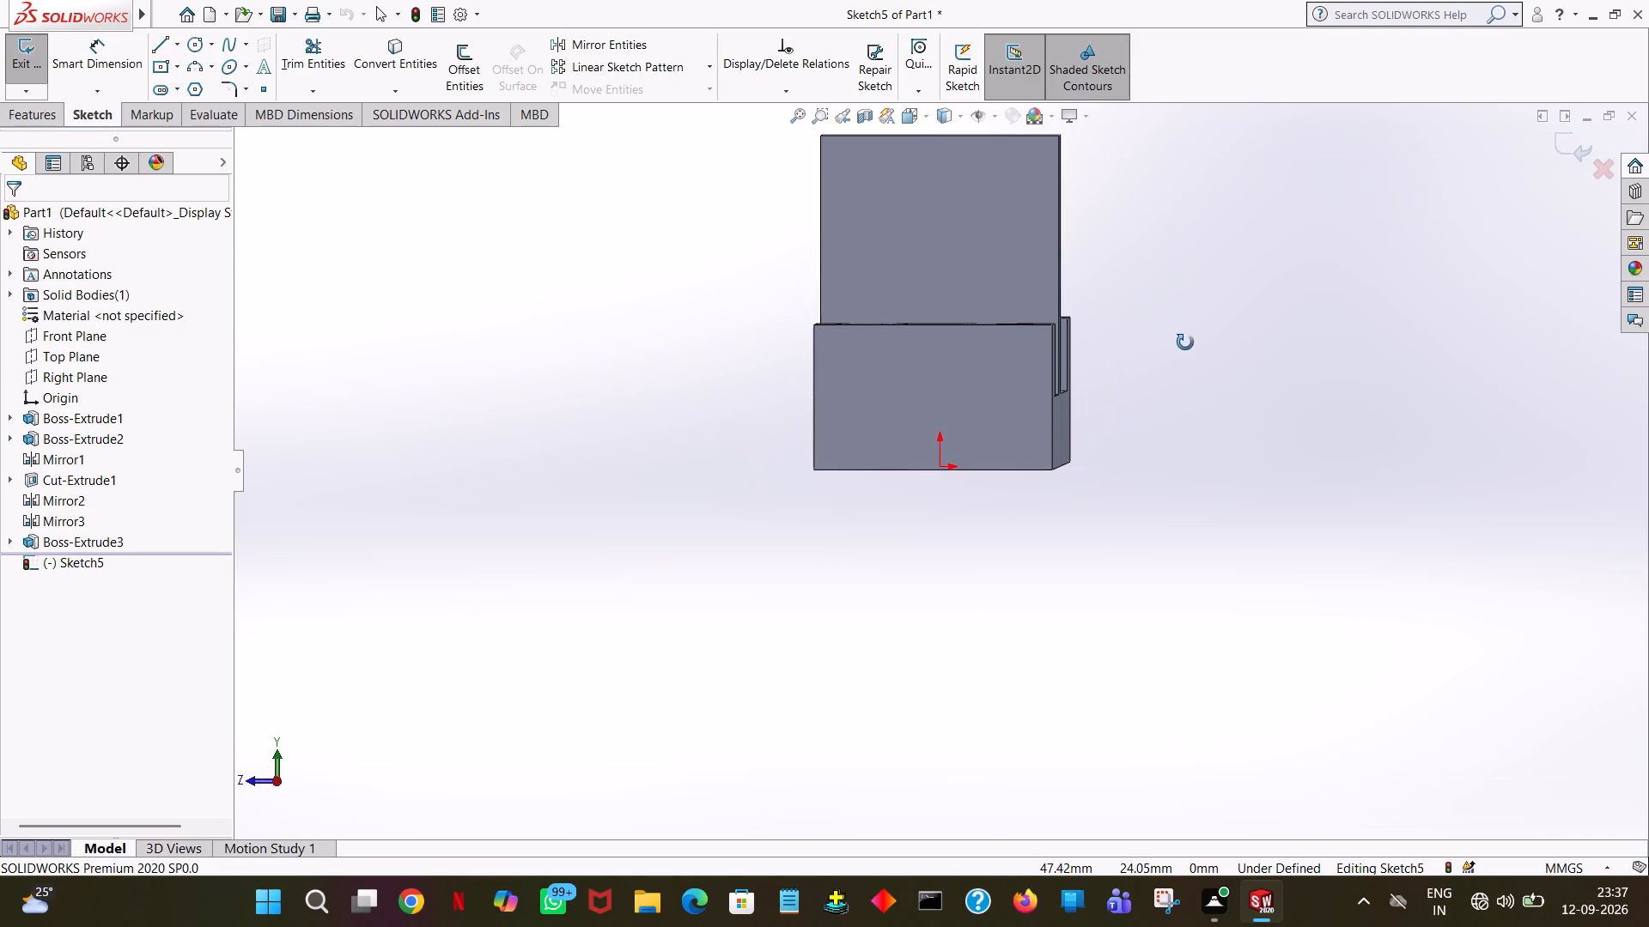
click(927, 114)
click(1008, 203)
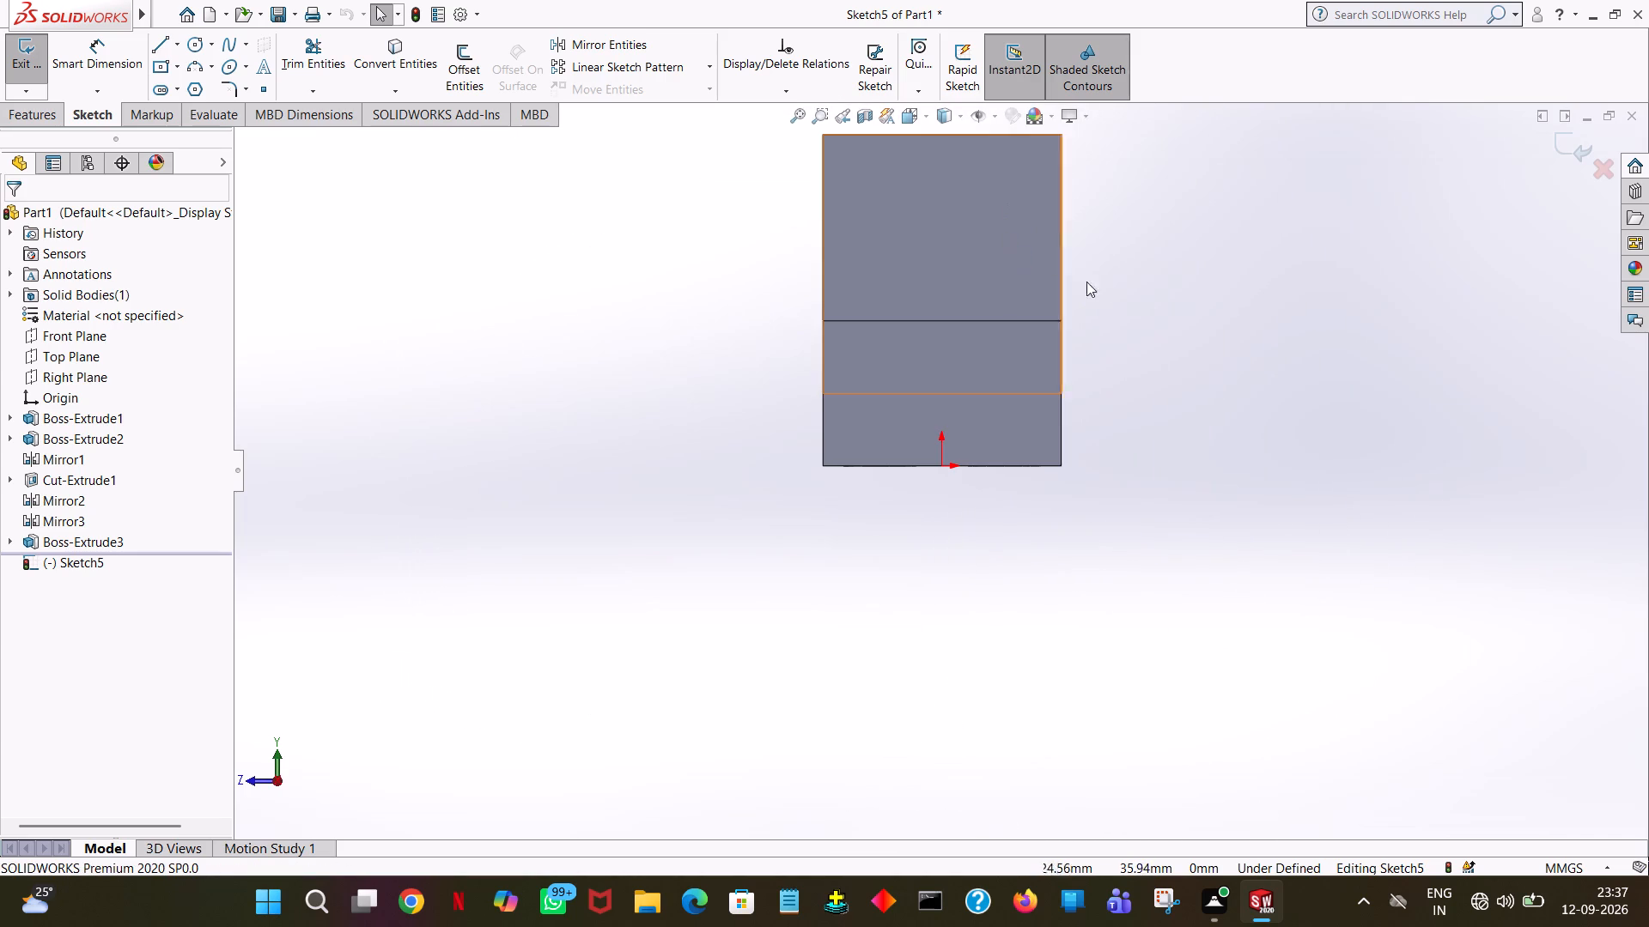
ctrl+middle_drag(1104, 286, 1098, 472)
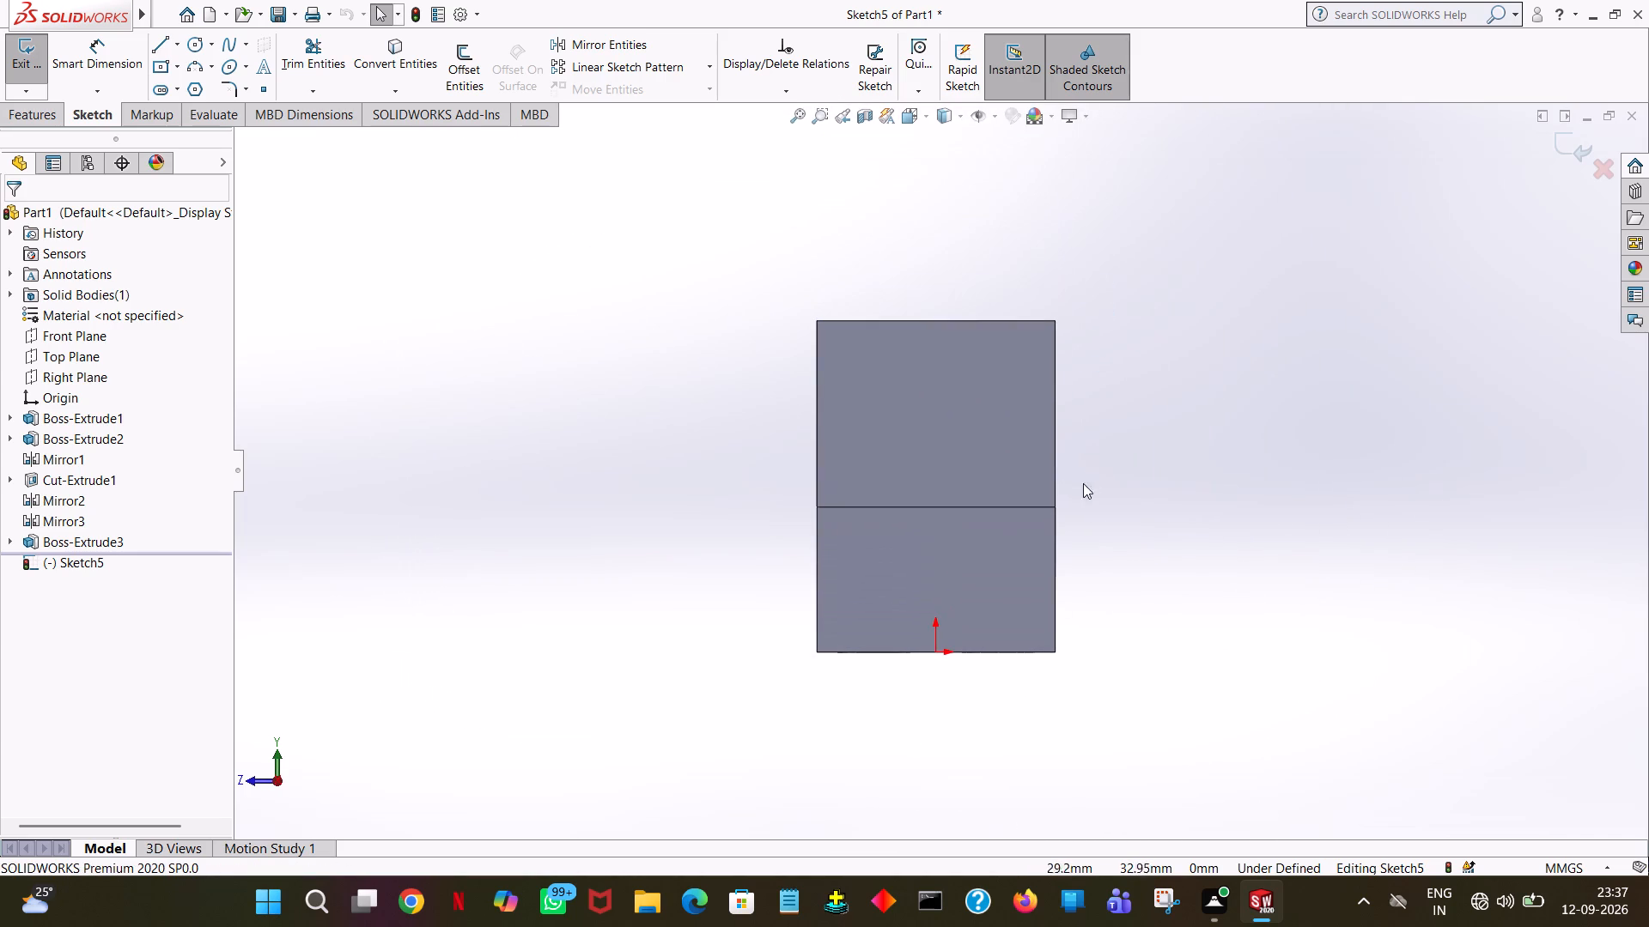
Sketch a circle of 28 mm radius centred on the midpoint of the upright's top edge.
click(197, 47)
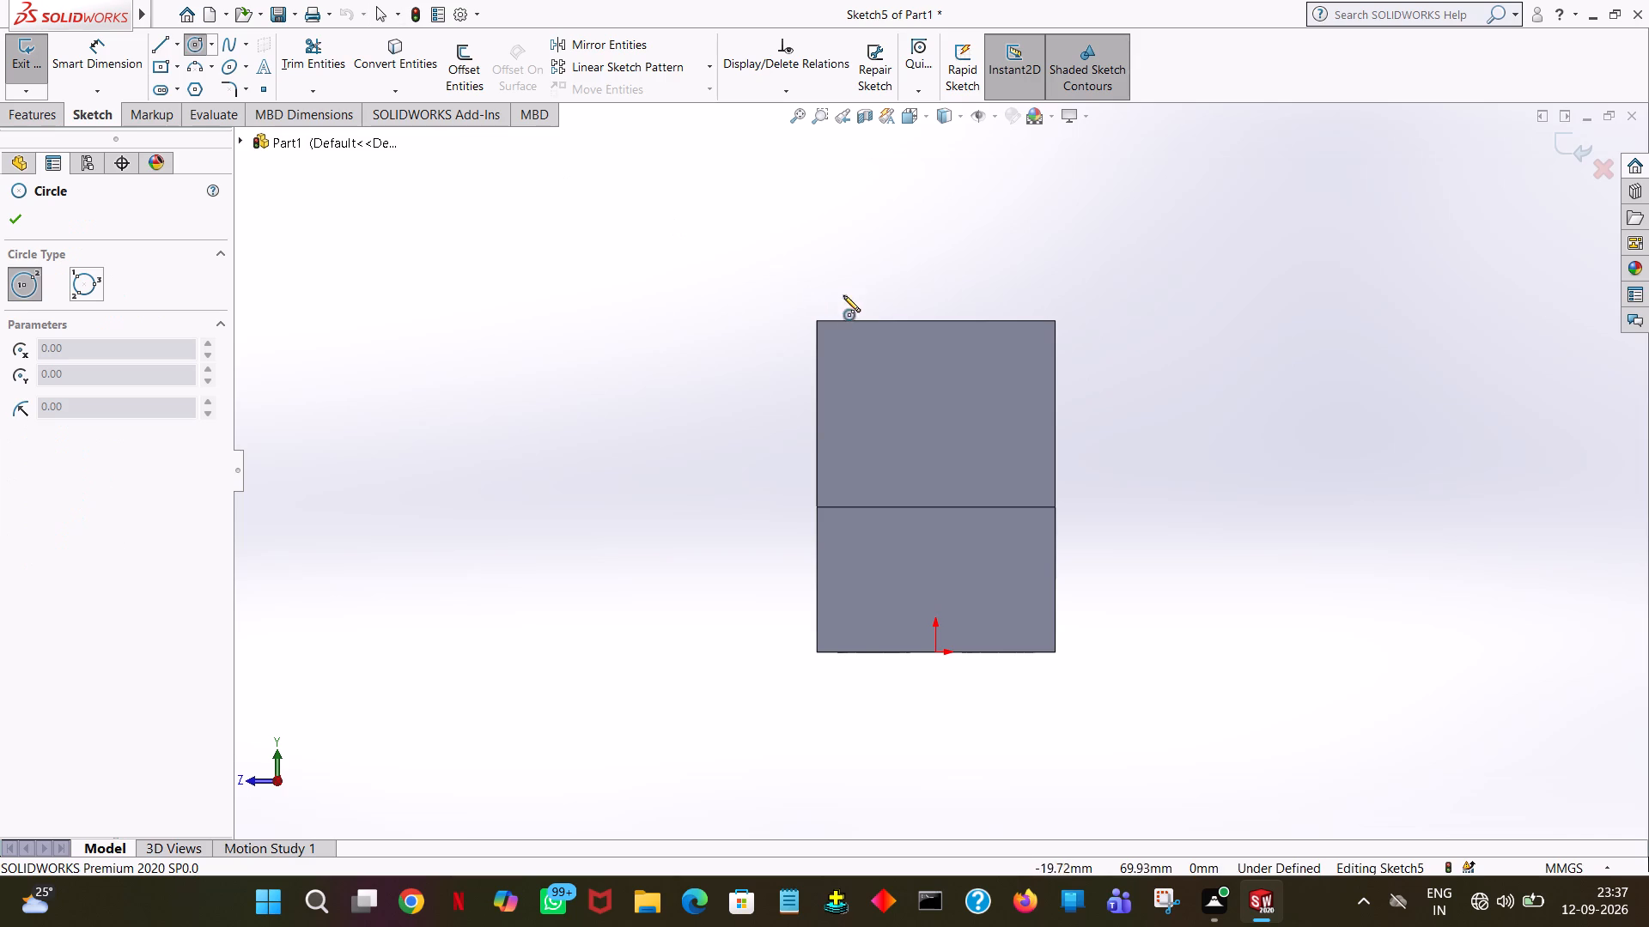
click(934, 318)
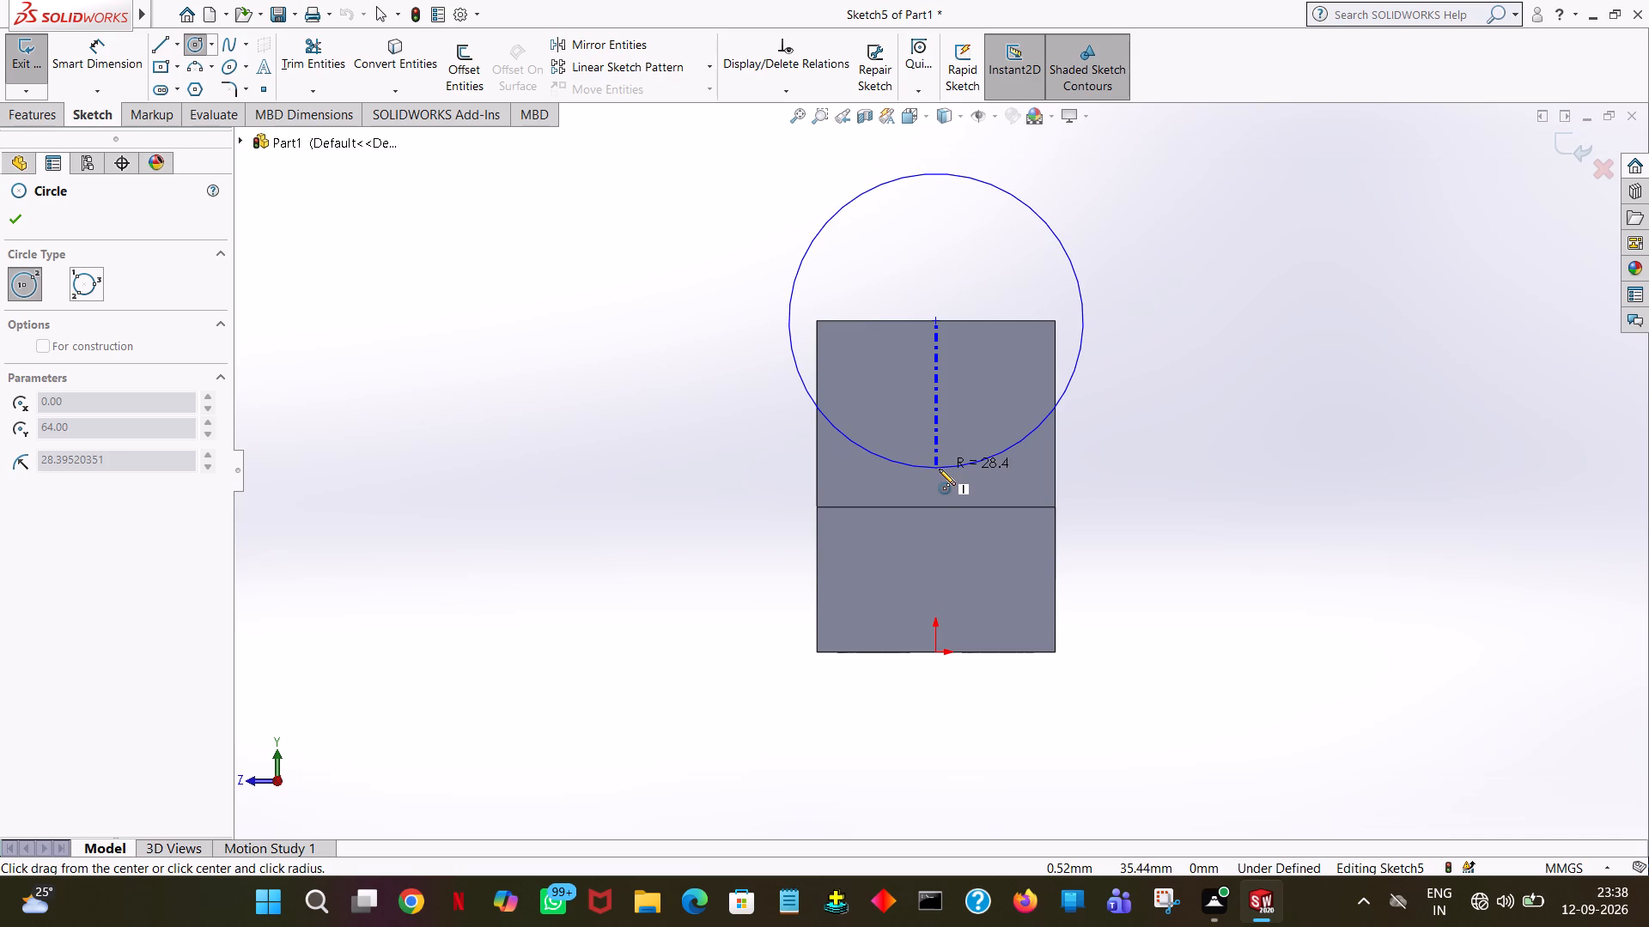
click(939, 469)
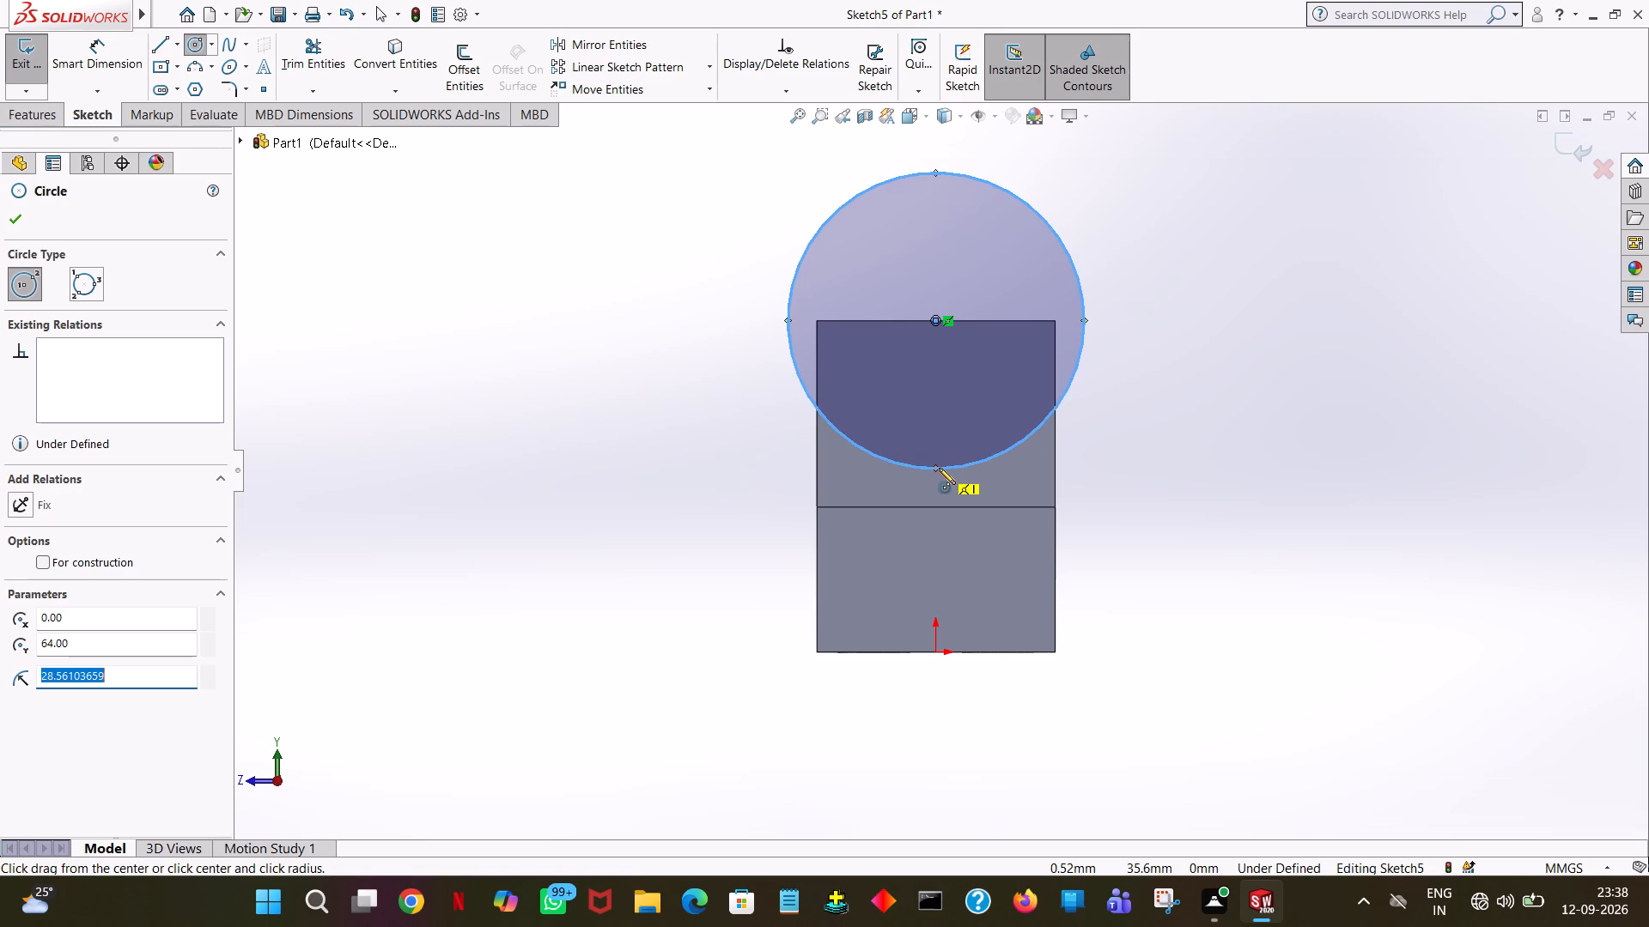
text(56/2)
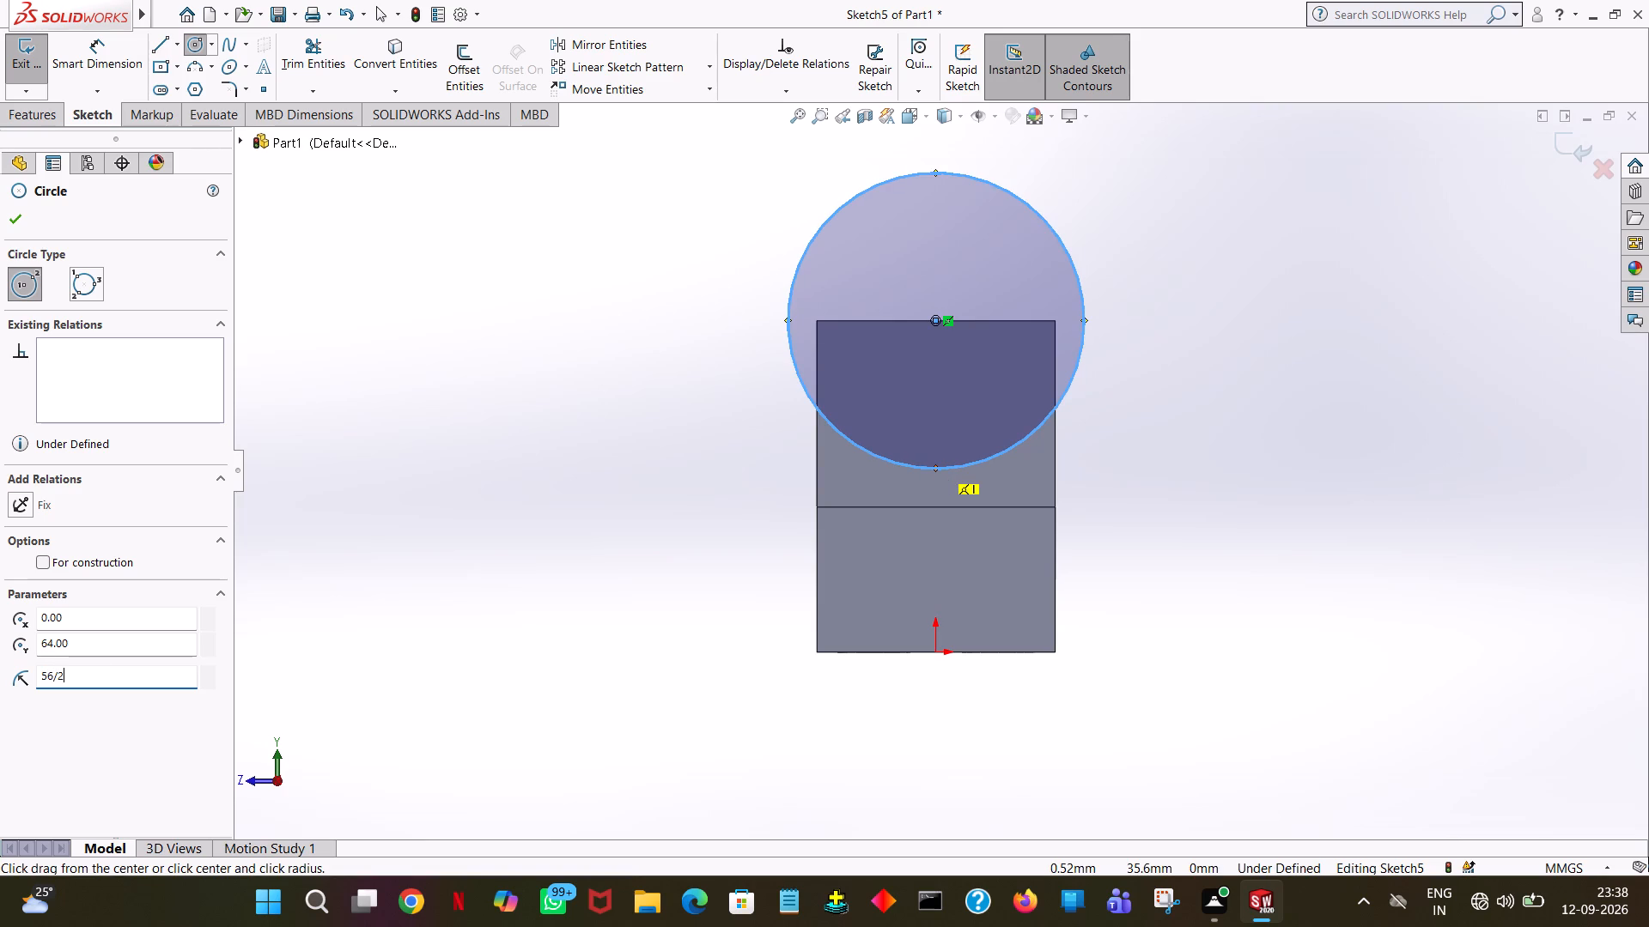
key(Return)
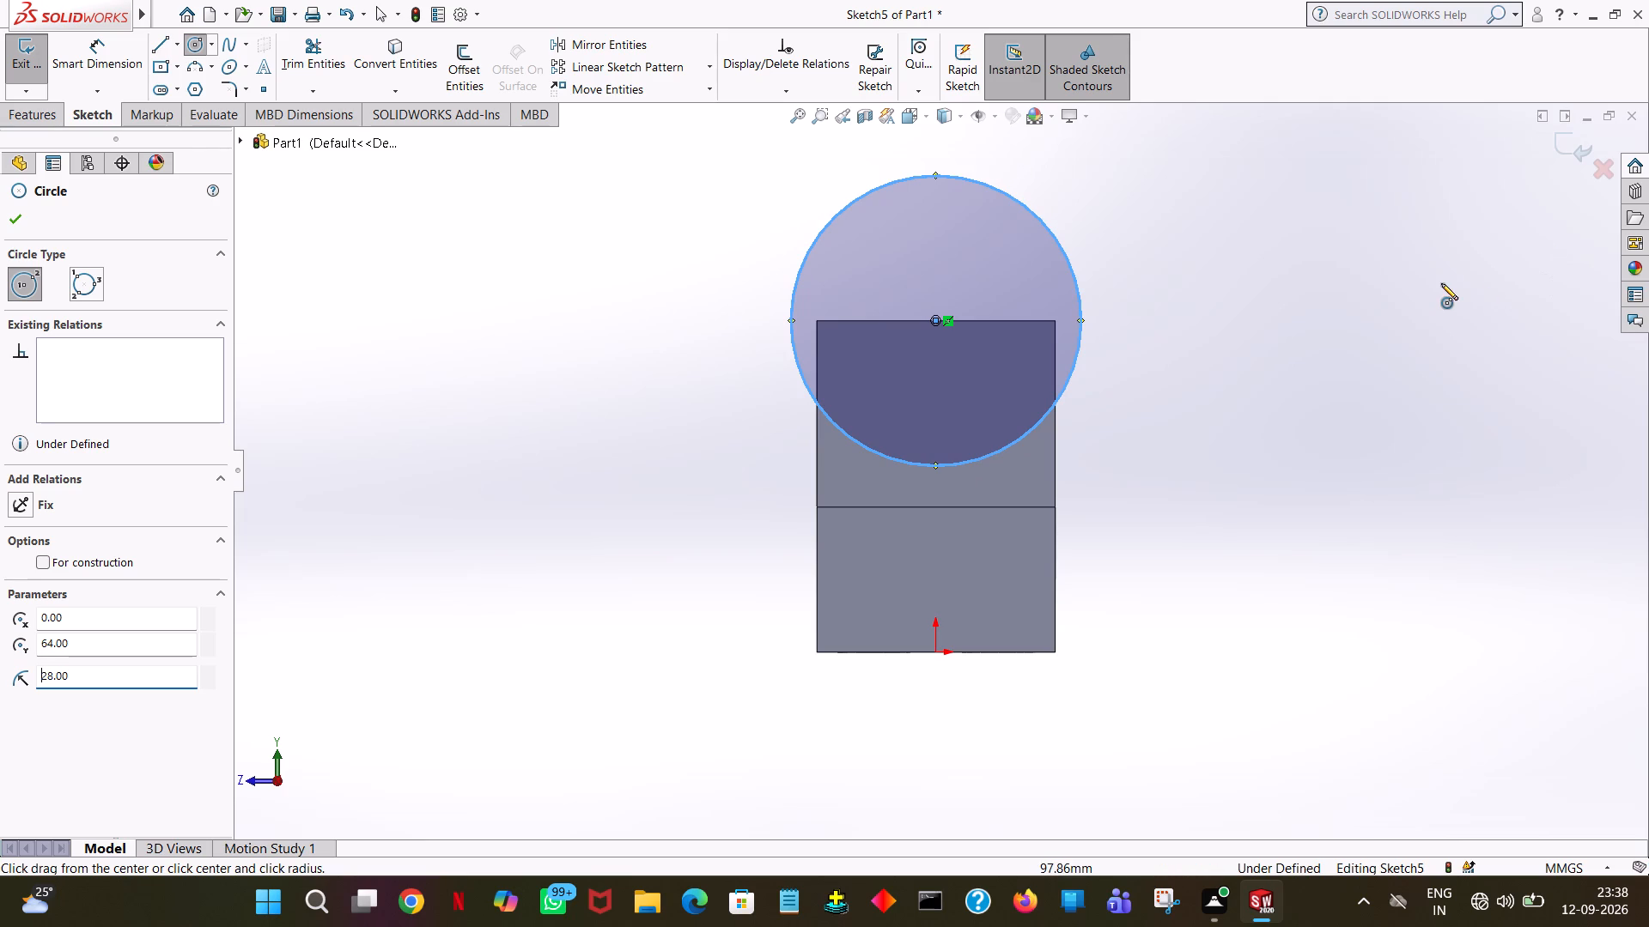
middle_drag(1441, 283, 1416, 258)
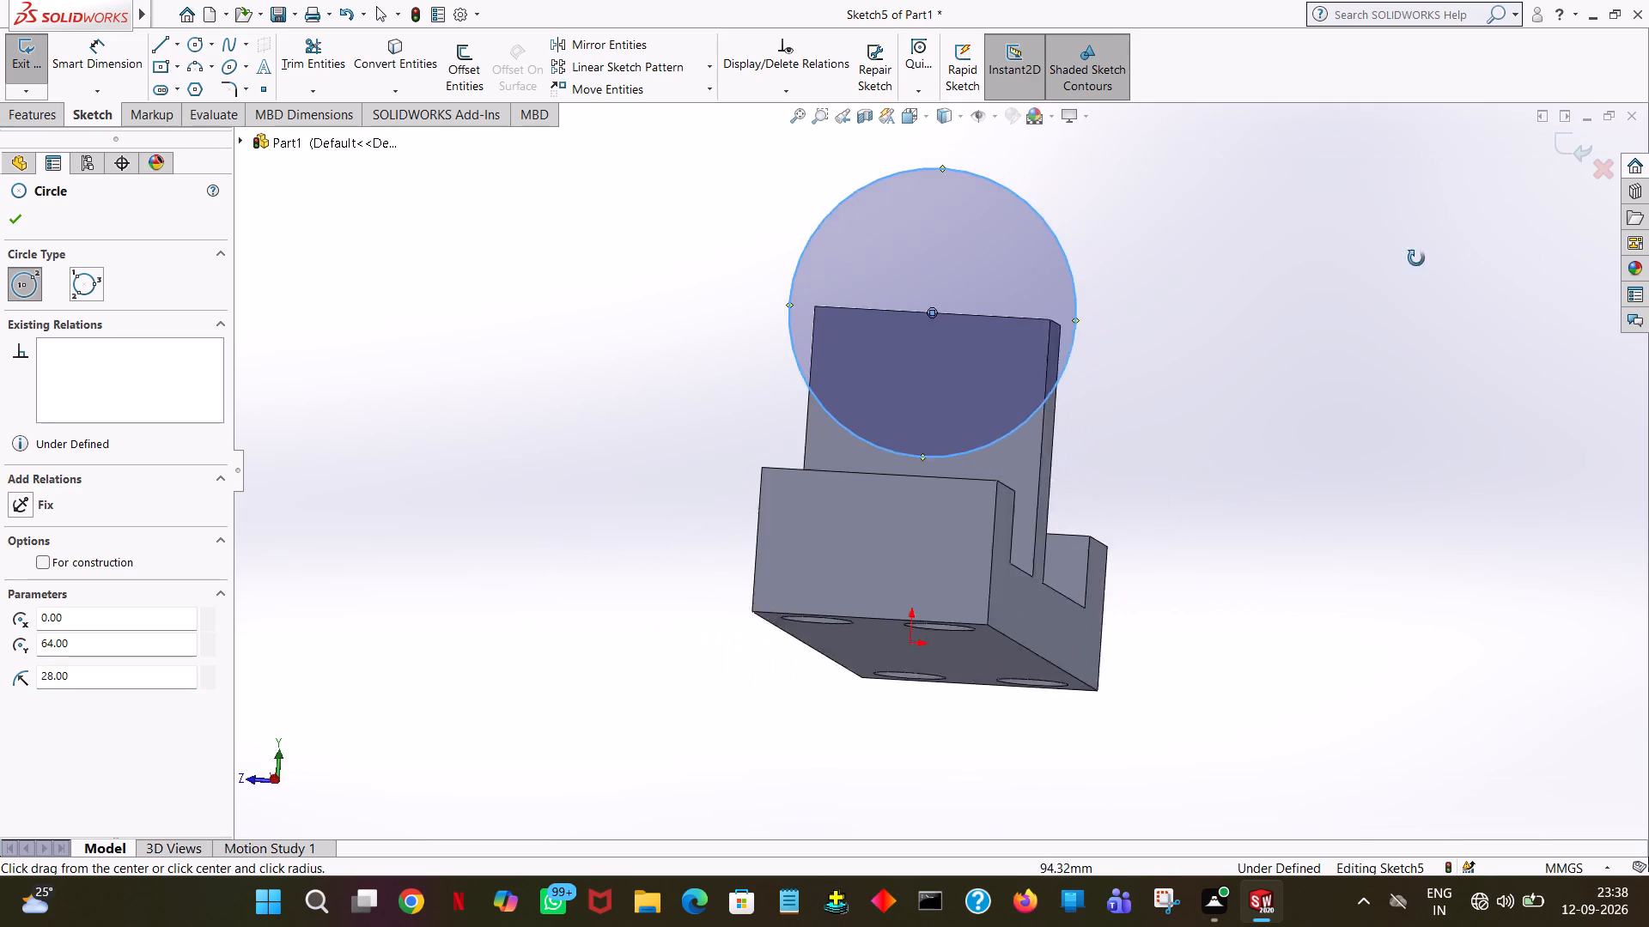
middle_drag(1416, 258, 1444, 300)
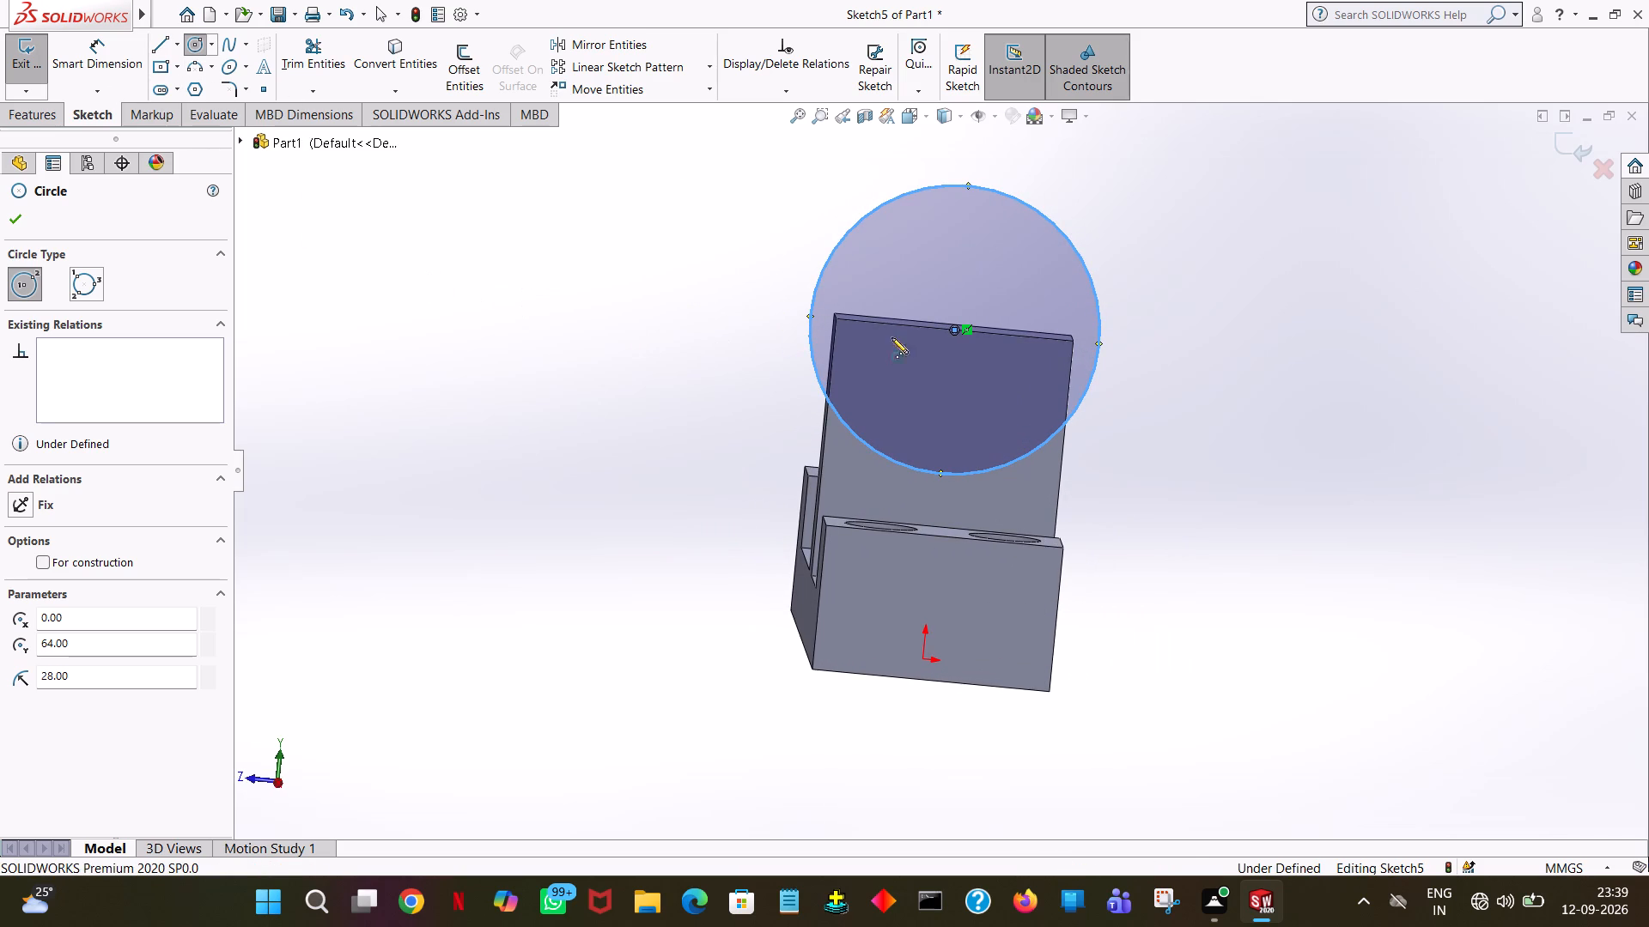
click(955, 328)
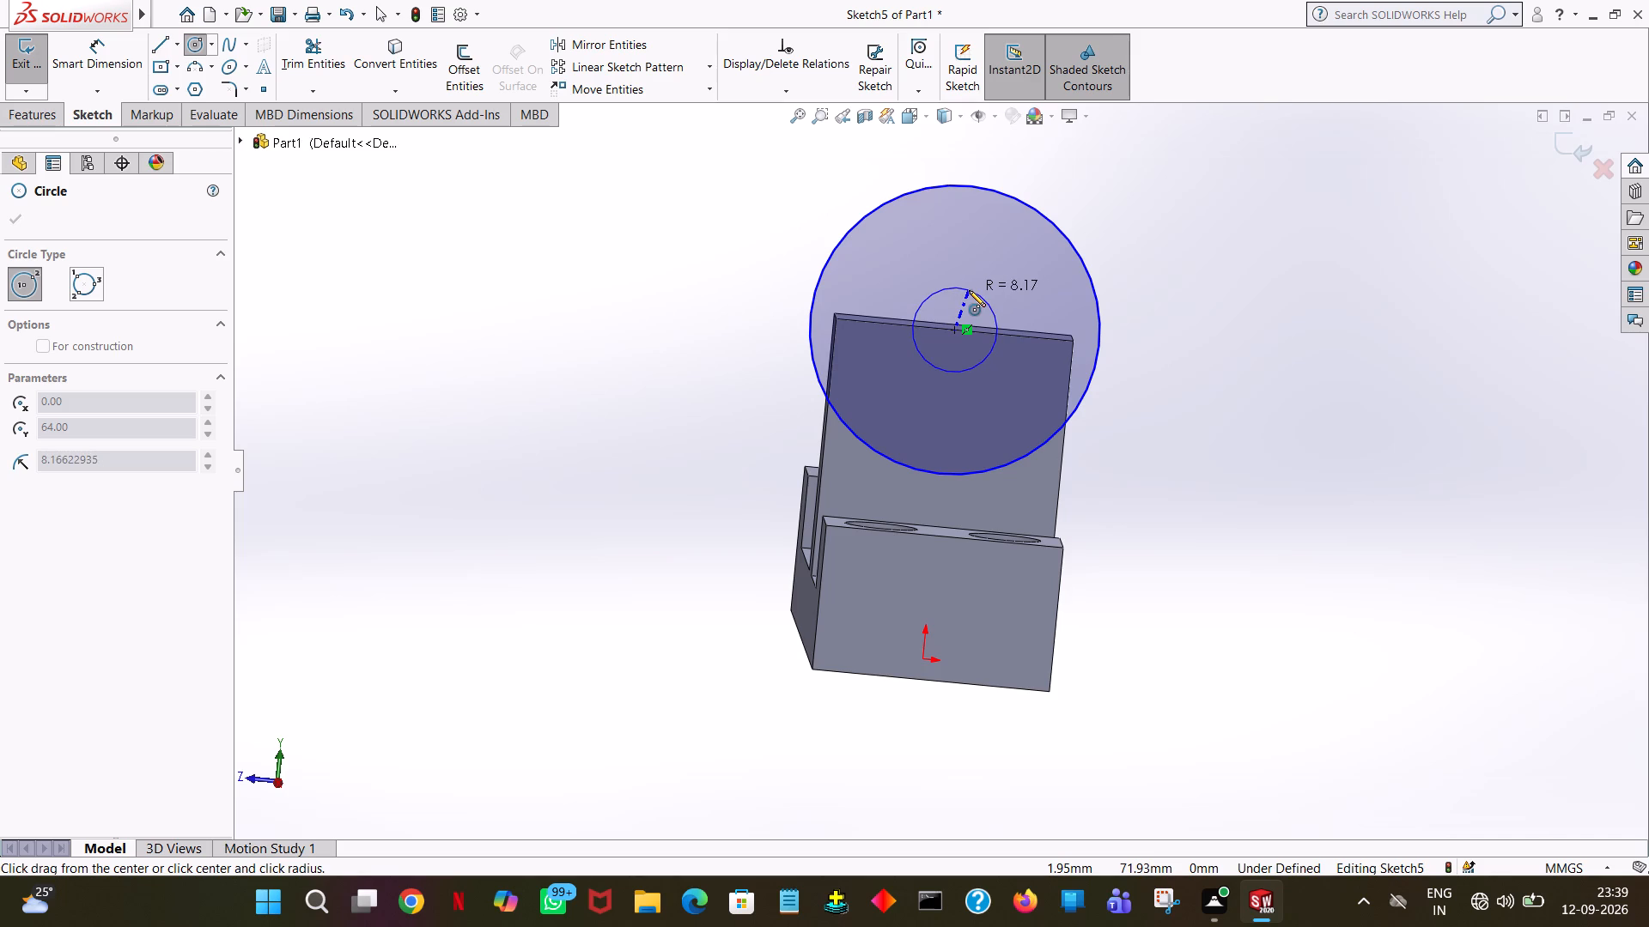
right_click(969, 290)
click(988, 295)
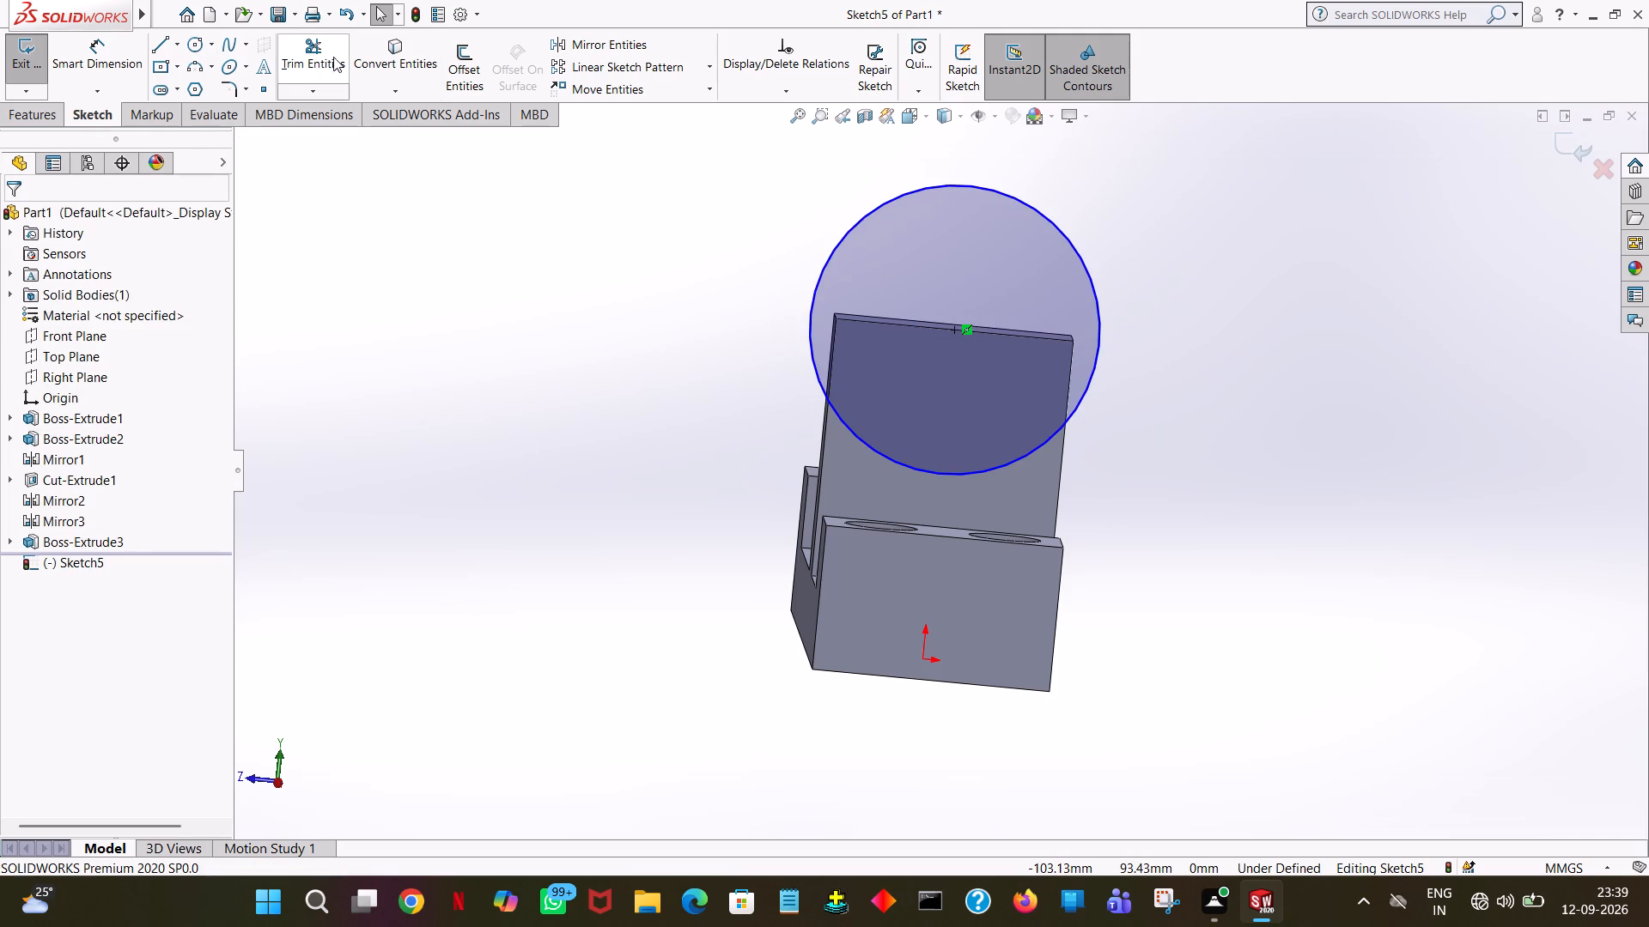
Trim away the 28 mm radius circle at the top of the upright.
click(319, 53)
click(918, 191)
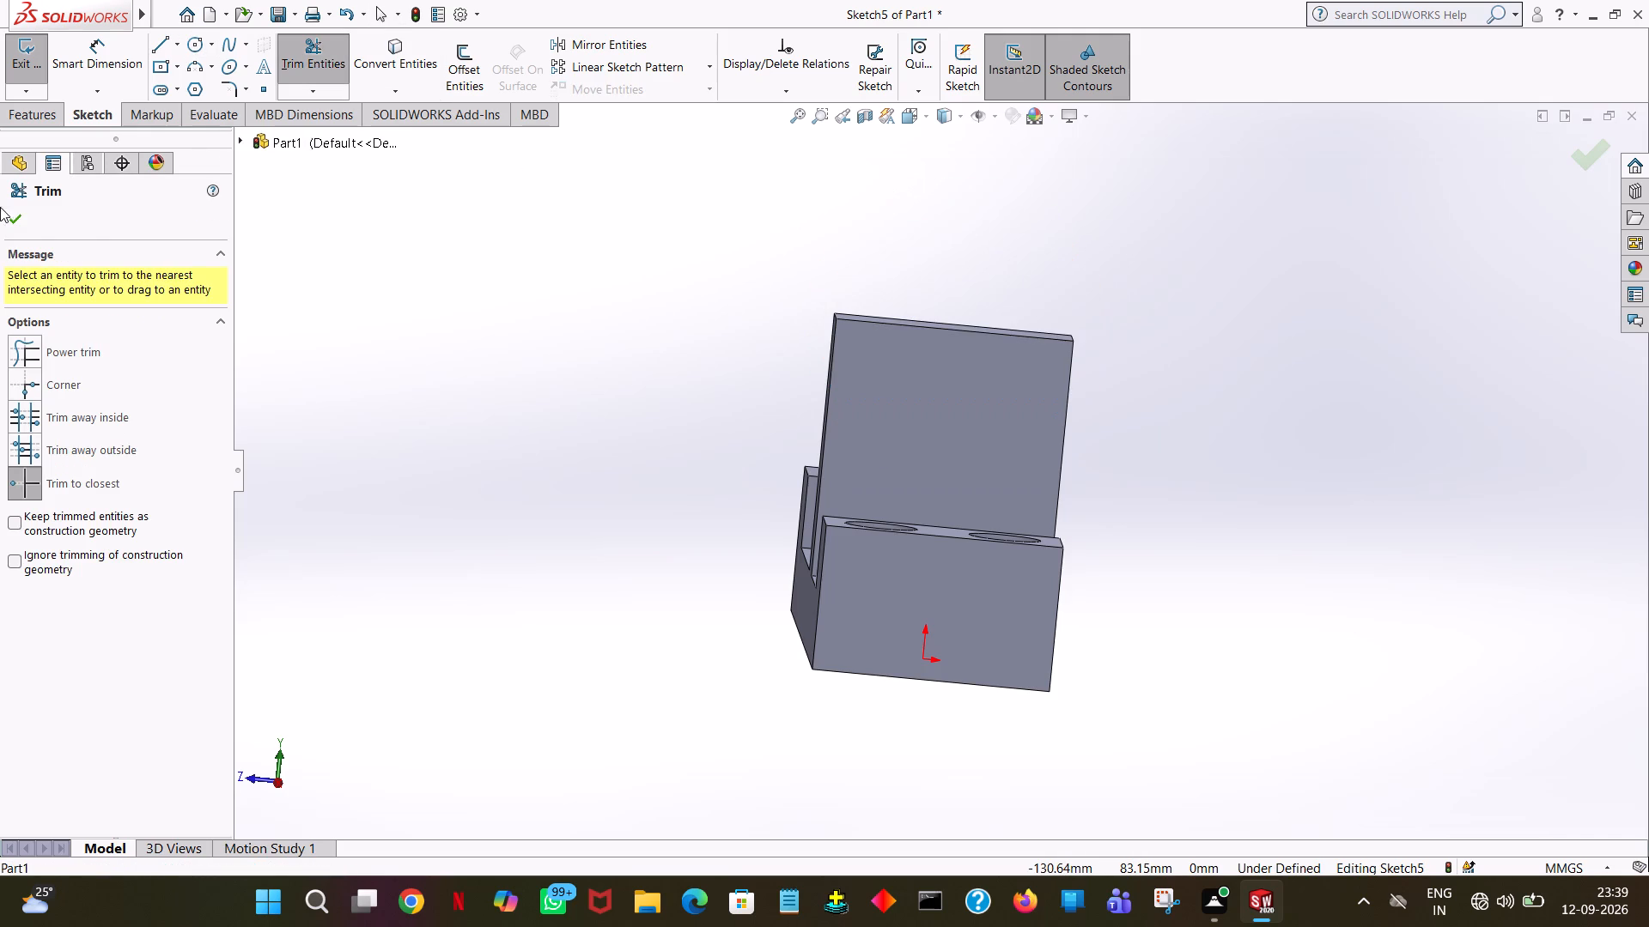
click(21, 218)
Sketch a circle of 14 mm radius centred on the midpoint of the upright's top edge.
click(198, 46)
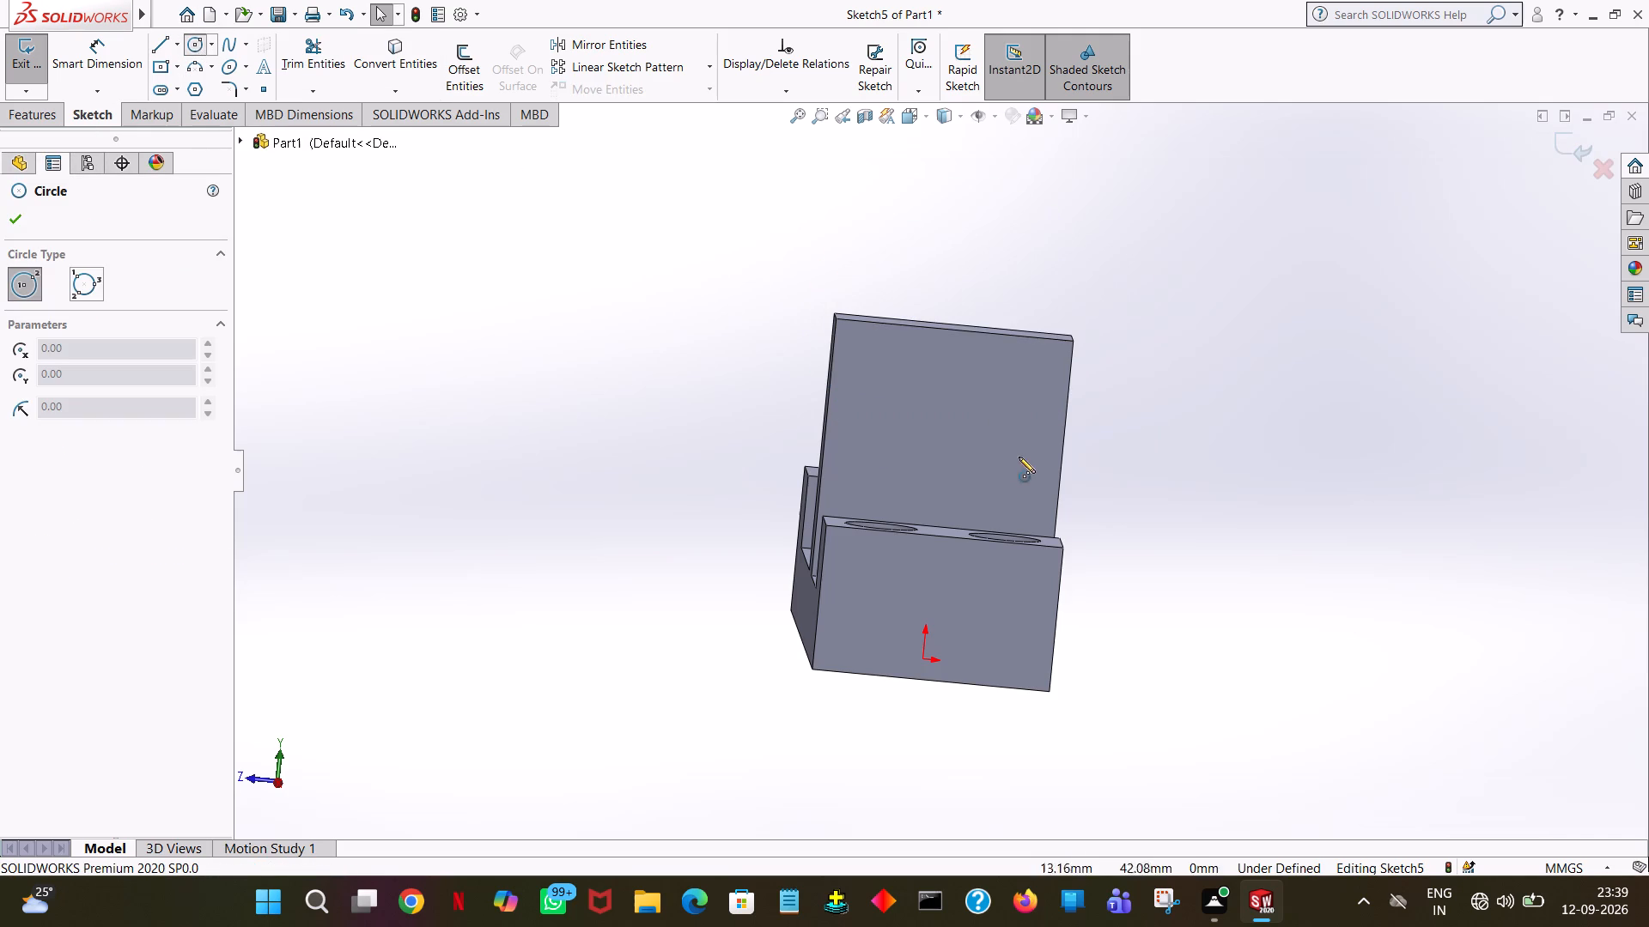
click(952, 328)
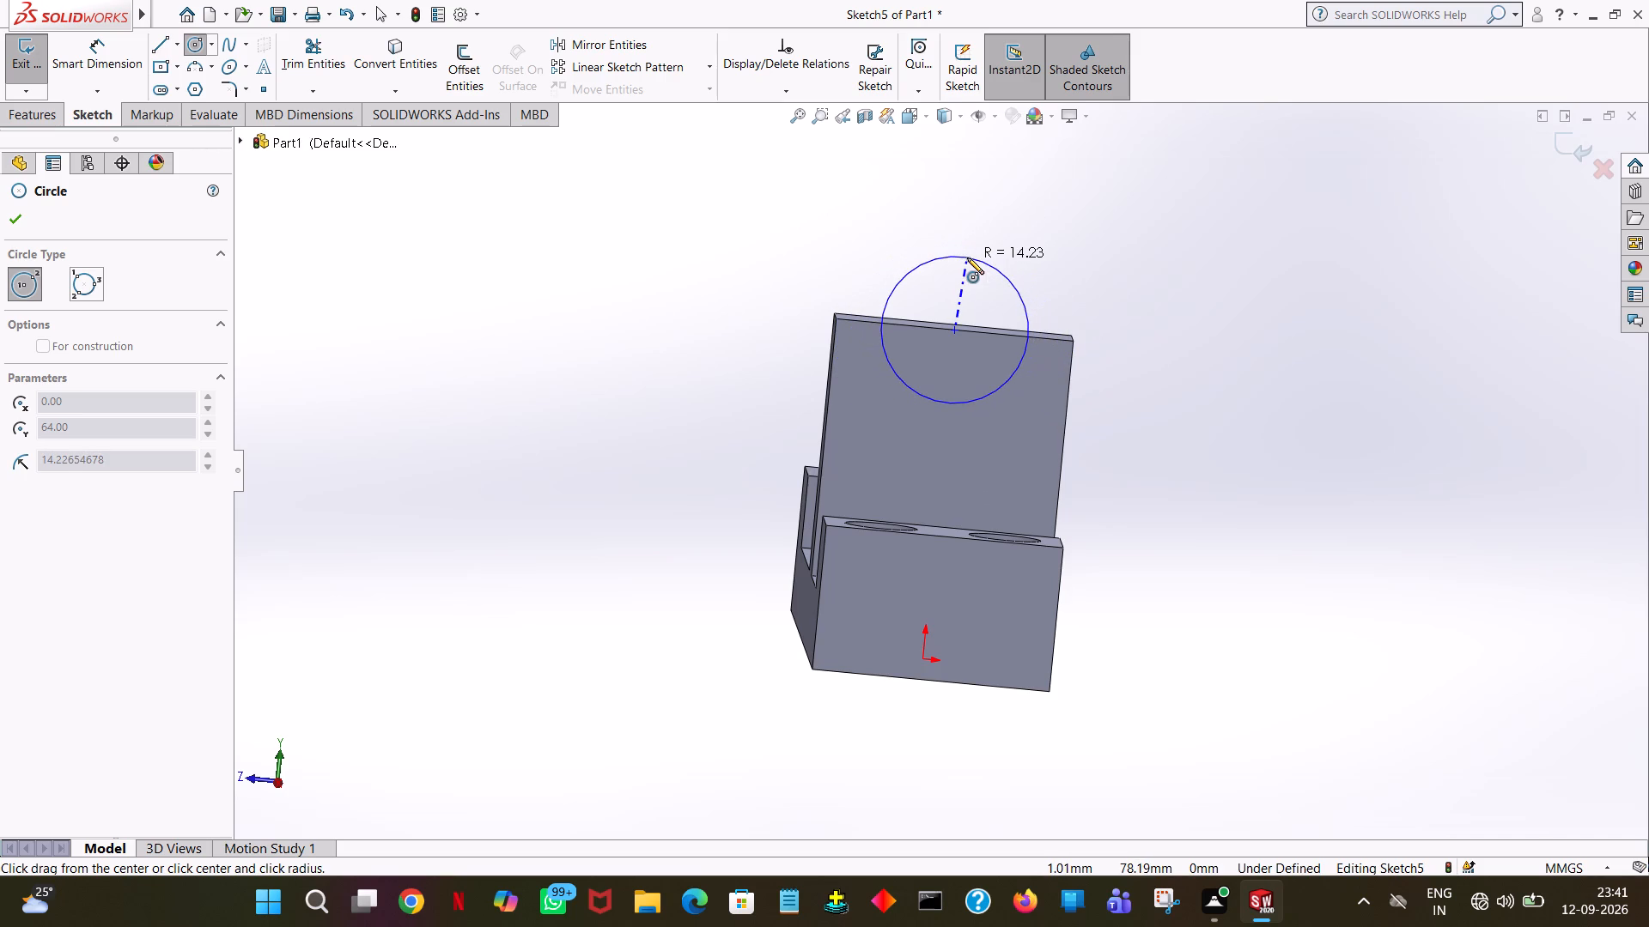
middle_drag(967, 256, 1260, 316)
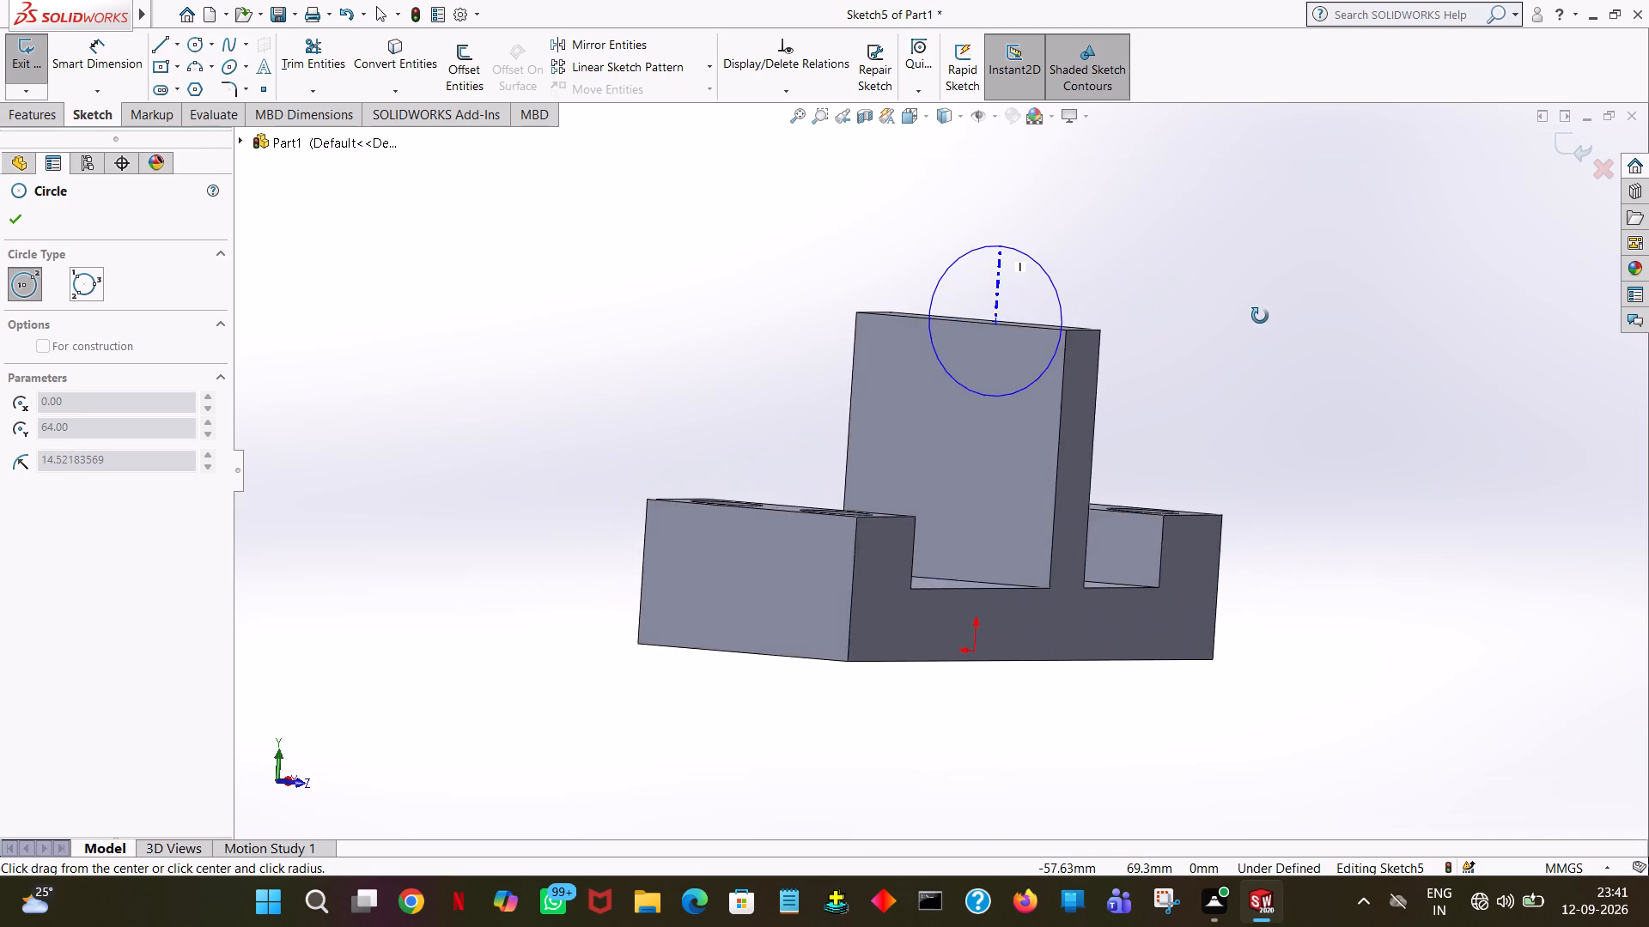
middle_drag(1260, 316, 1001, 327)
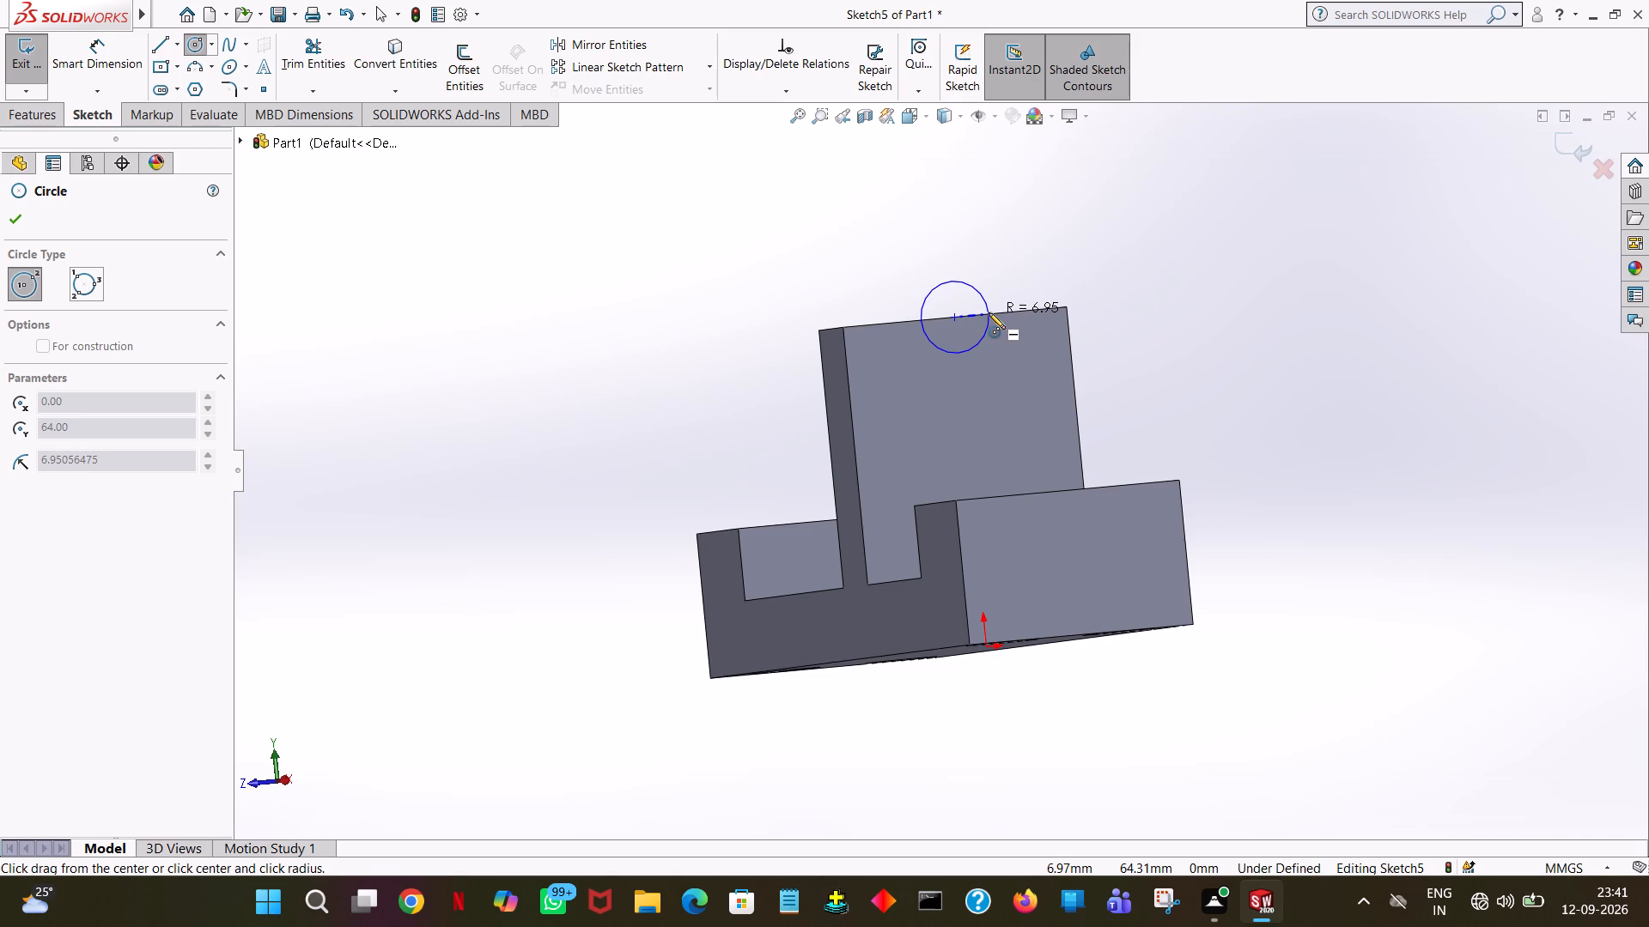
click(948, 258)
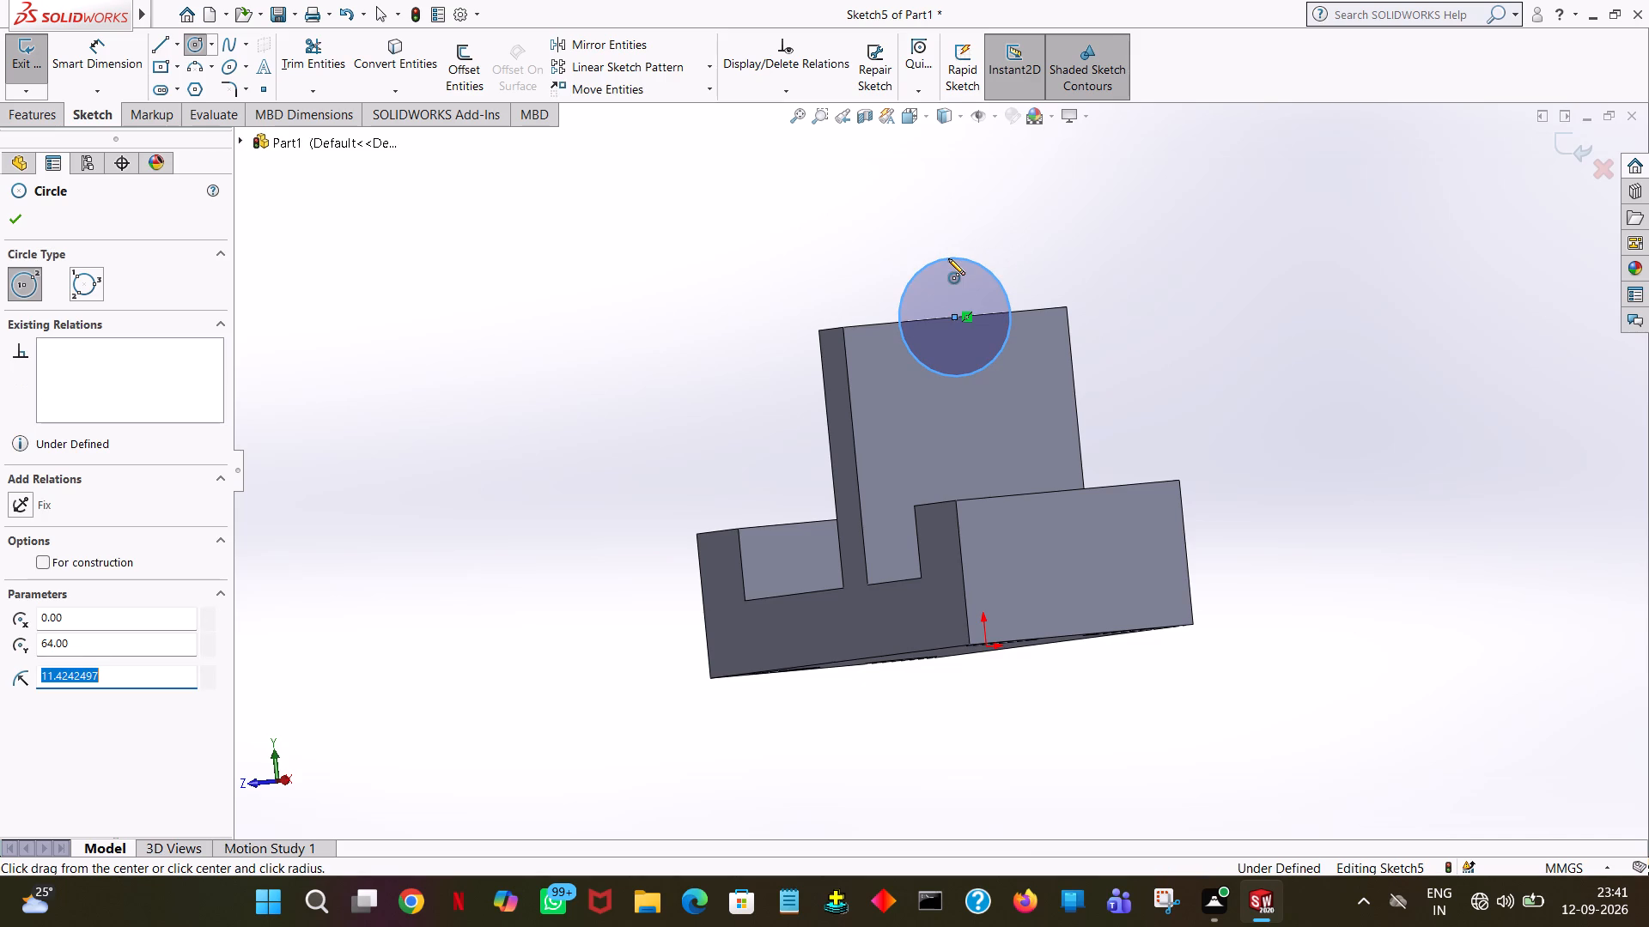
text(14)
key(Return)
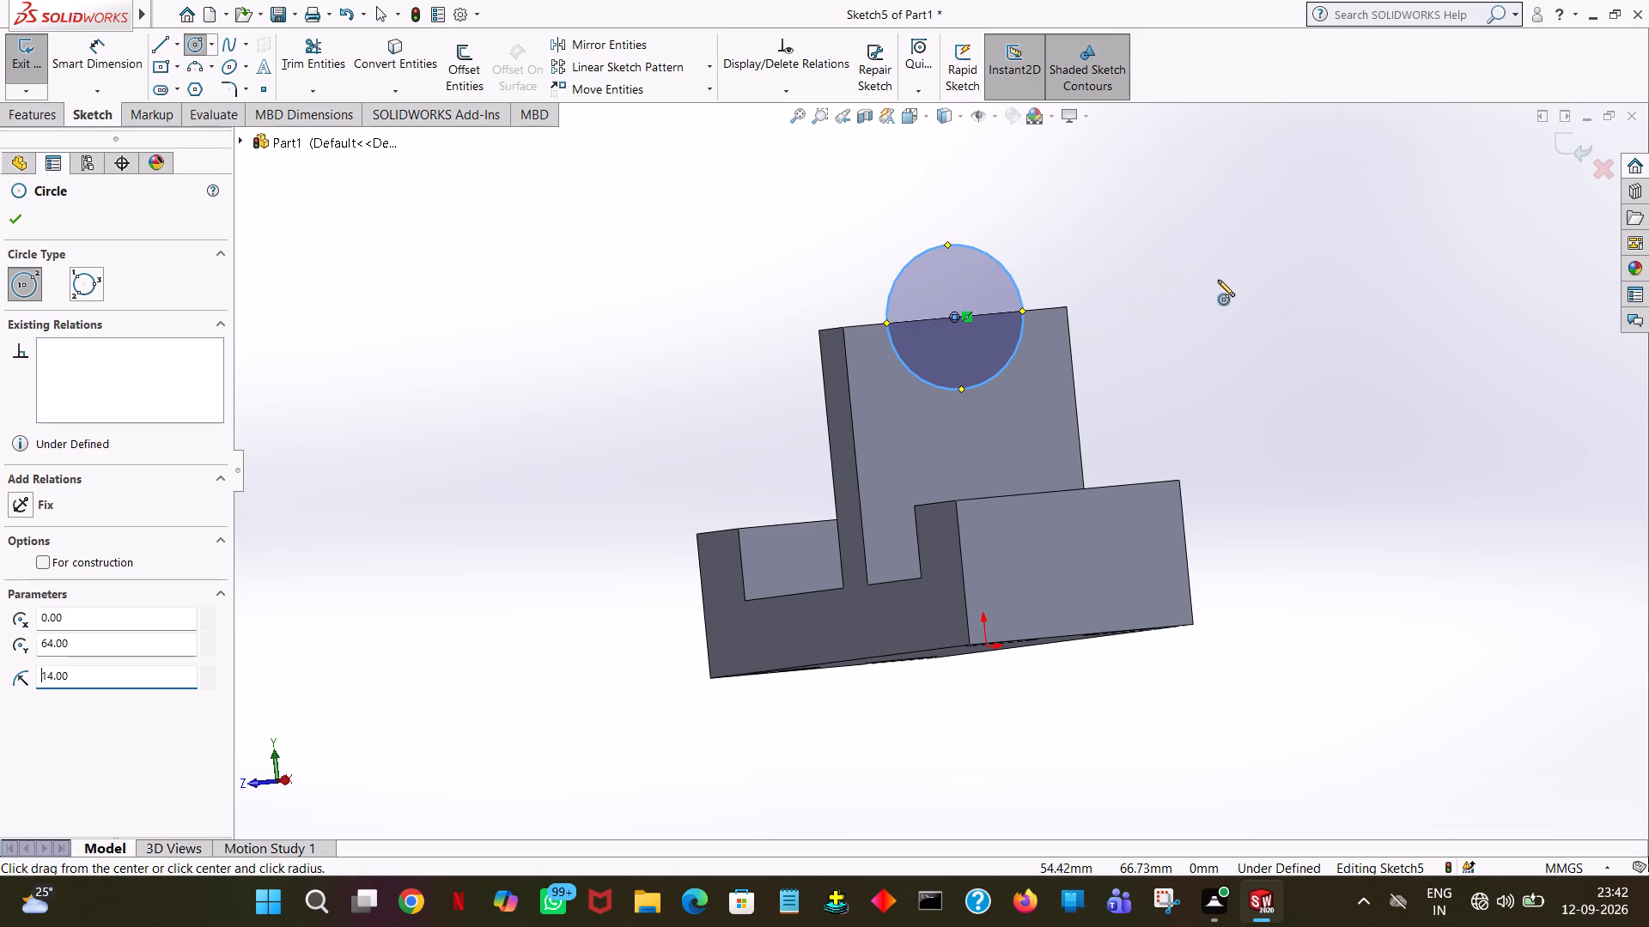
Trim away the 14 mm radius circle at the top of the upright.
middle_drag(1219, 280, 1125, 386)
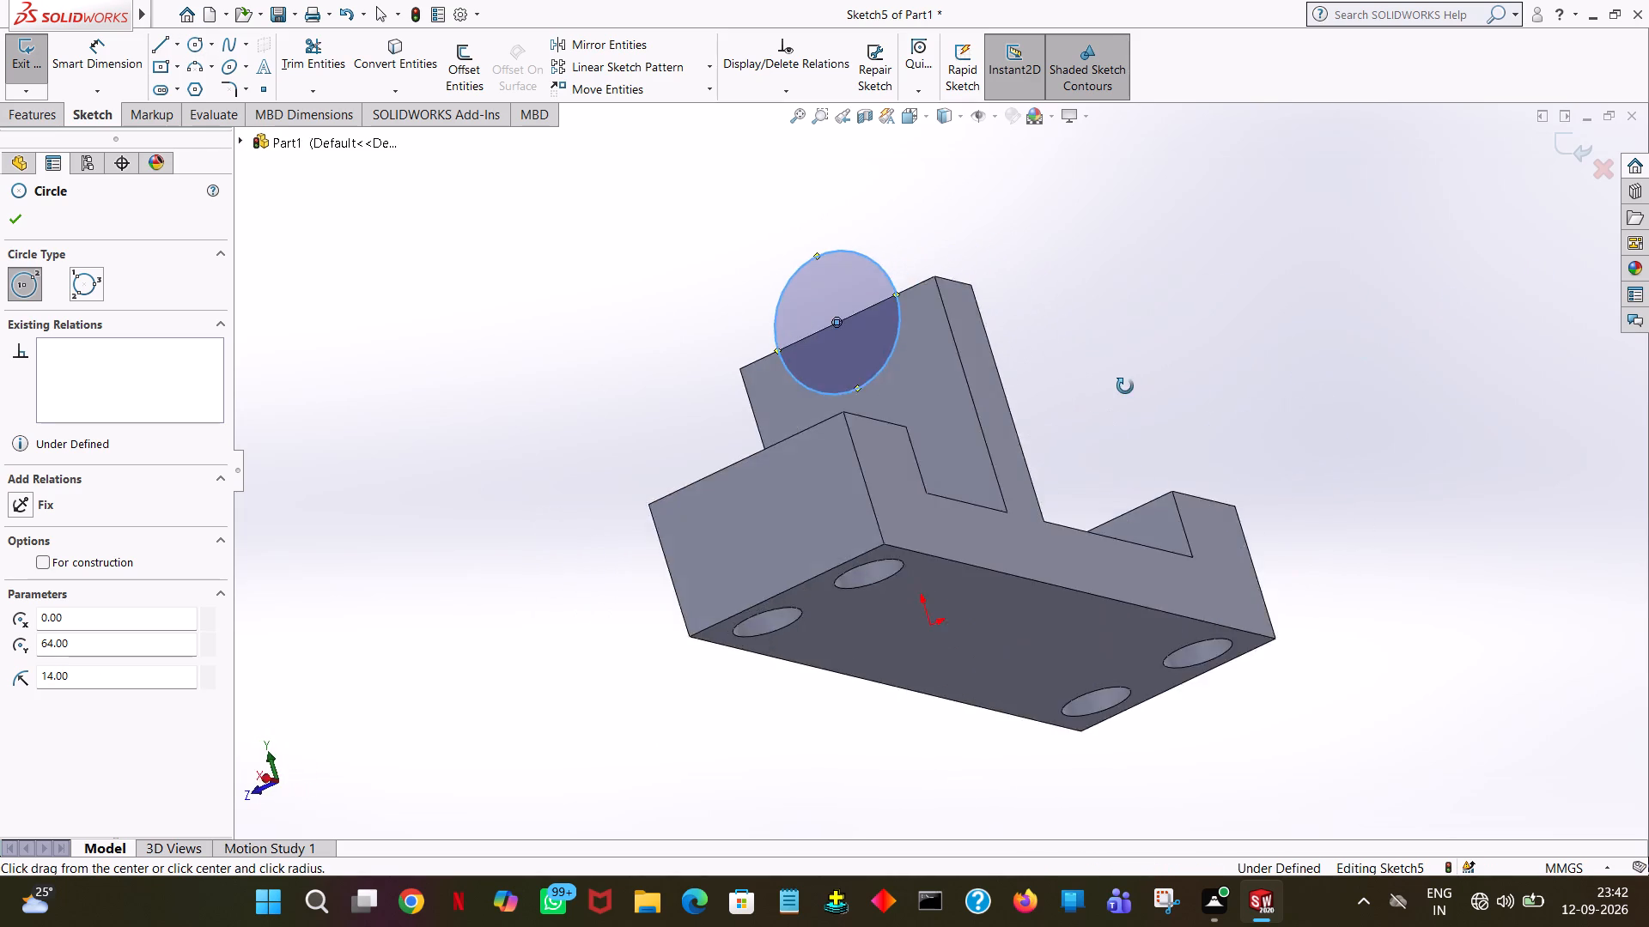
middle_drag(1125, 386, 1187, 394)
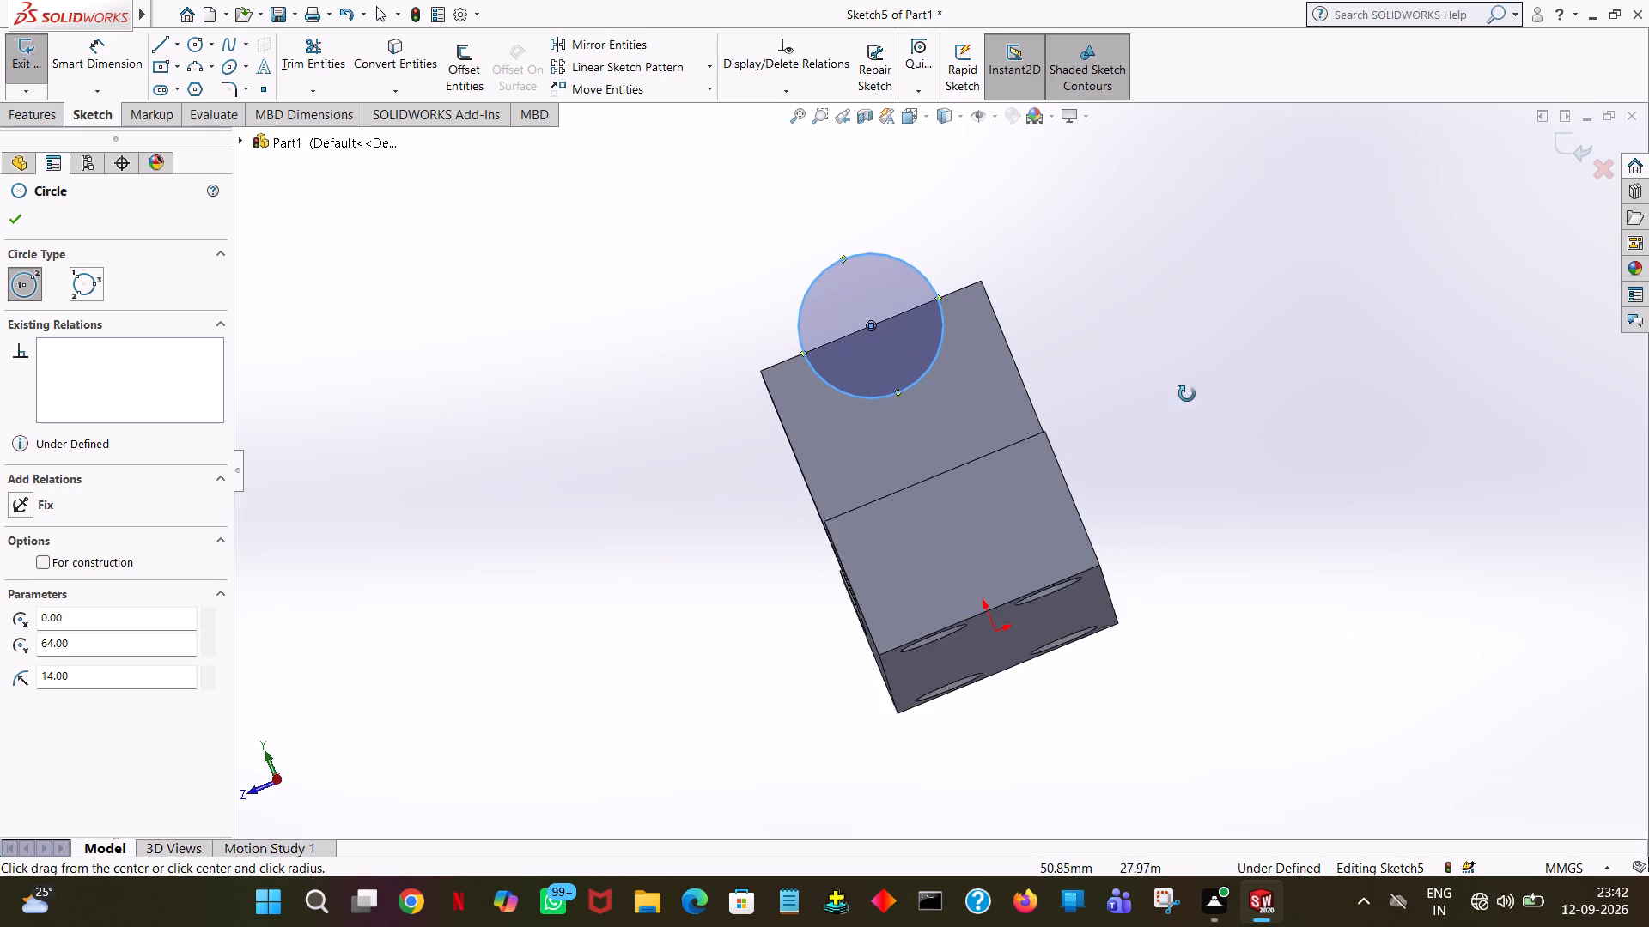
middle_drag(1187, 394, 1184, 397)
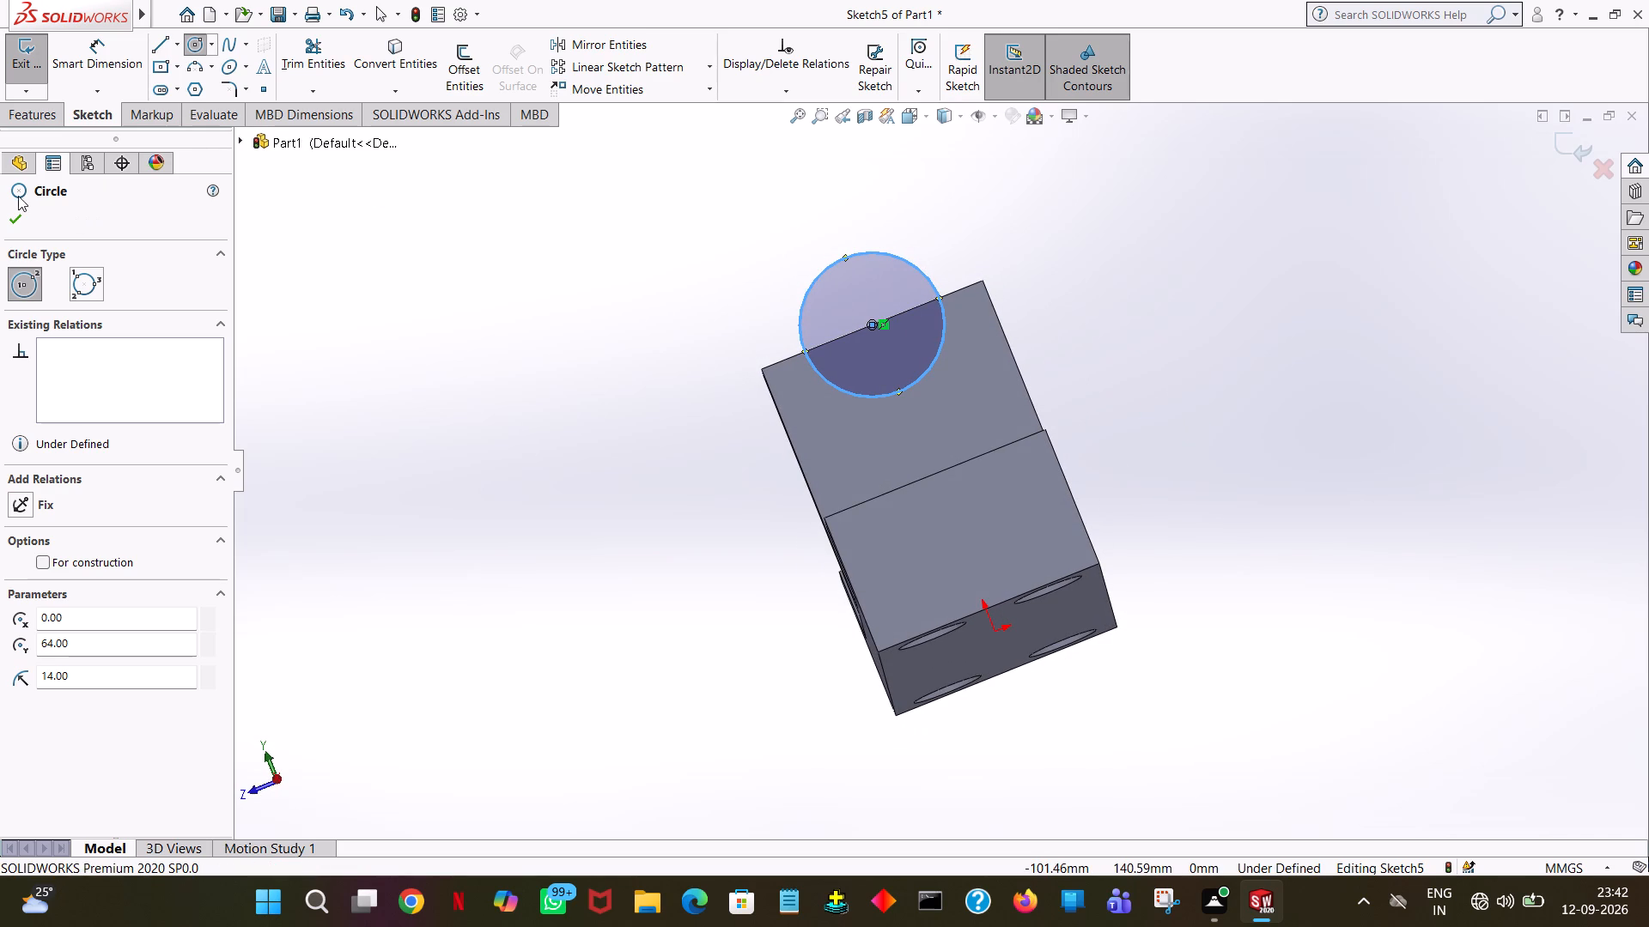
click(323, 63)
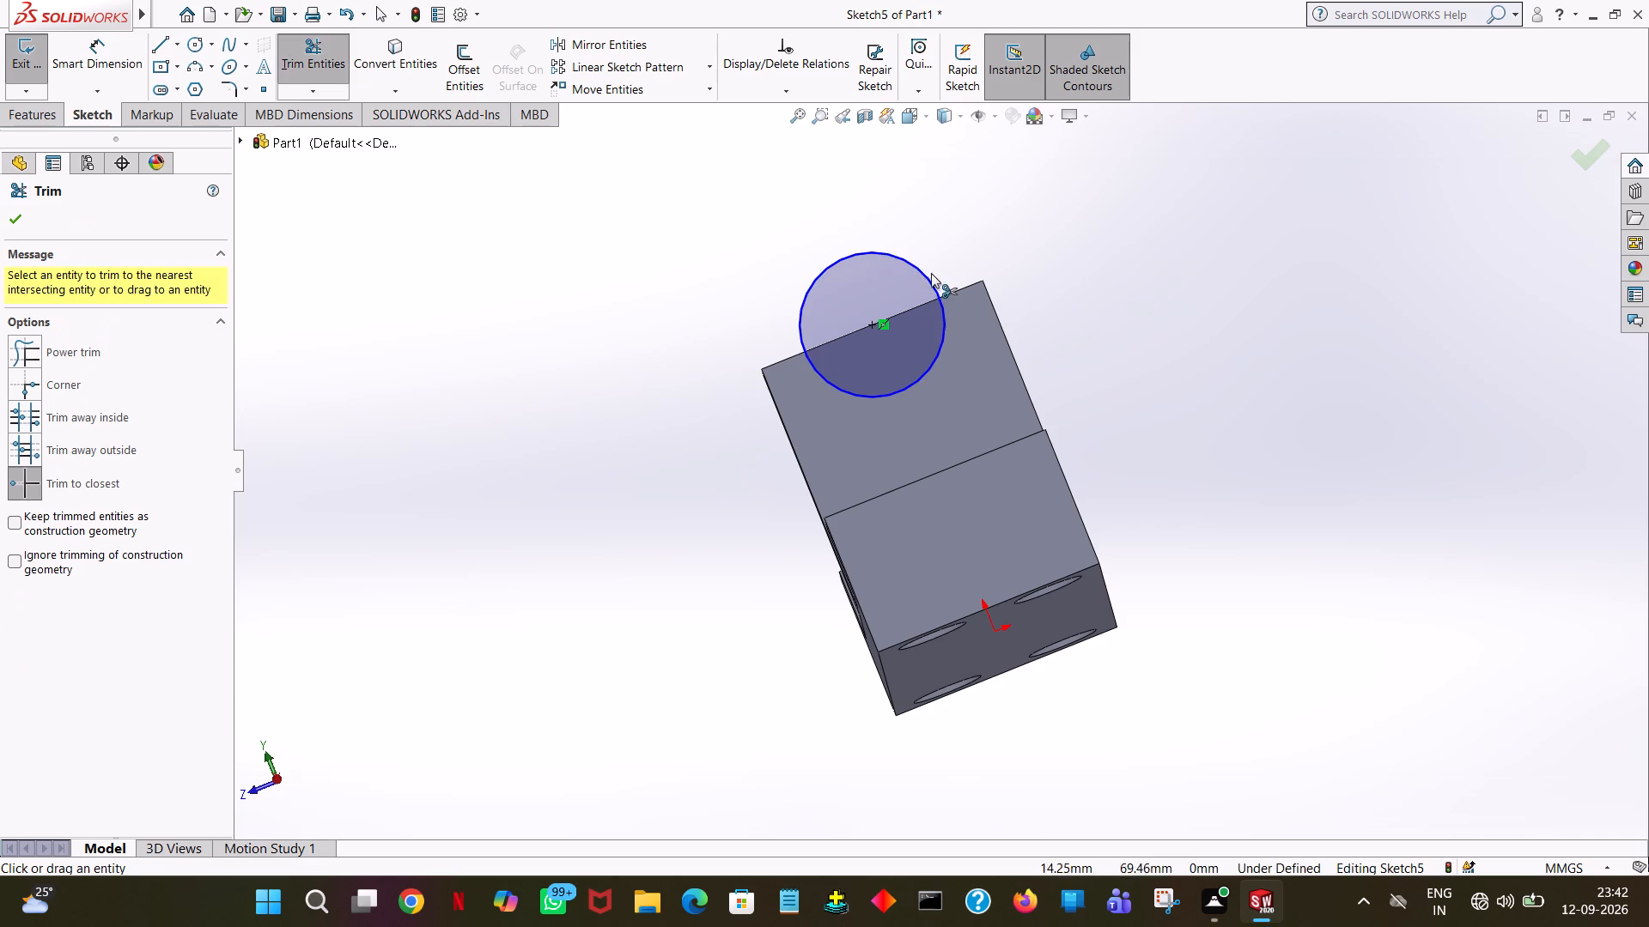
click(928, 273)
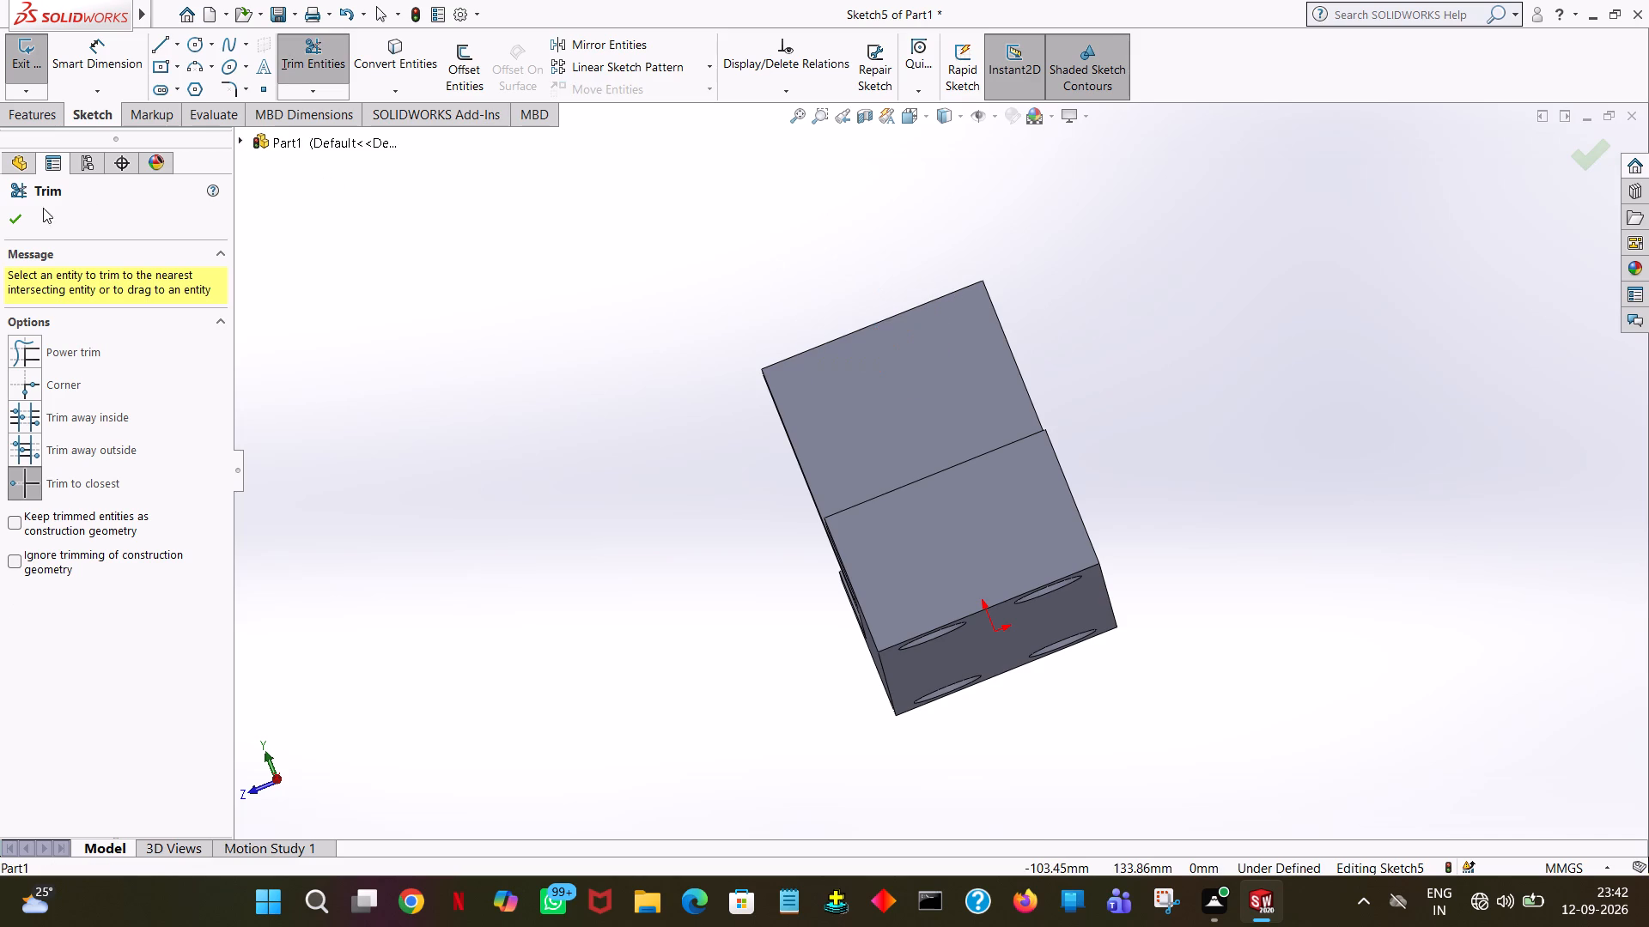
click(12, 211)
Sketch a circle of 23 mm radius from the midpoint of the upright's top edge out to that edge's corner.
click(187, 40)
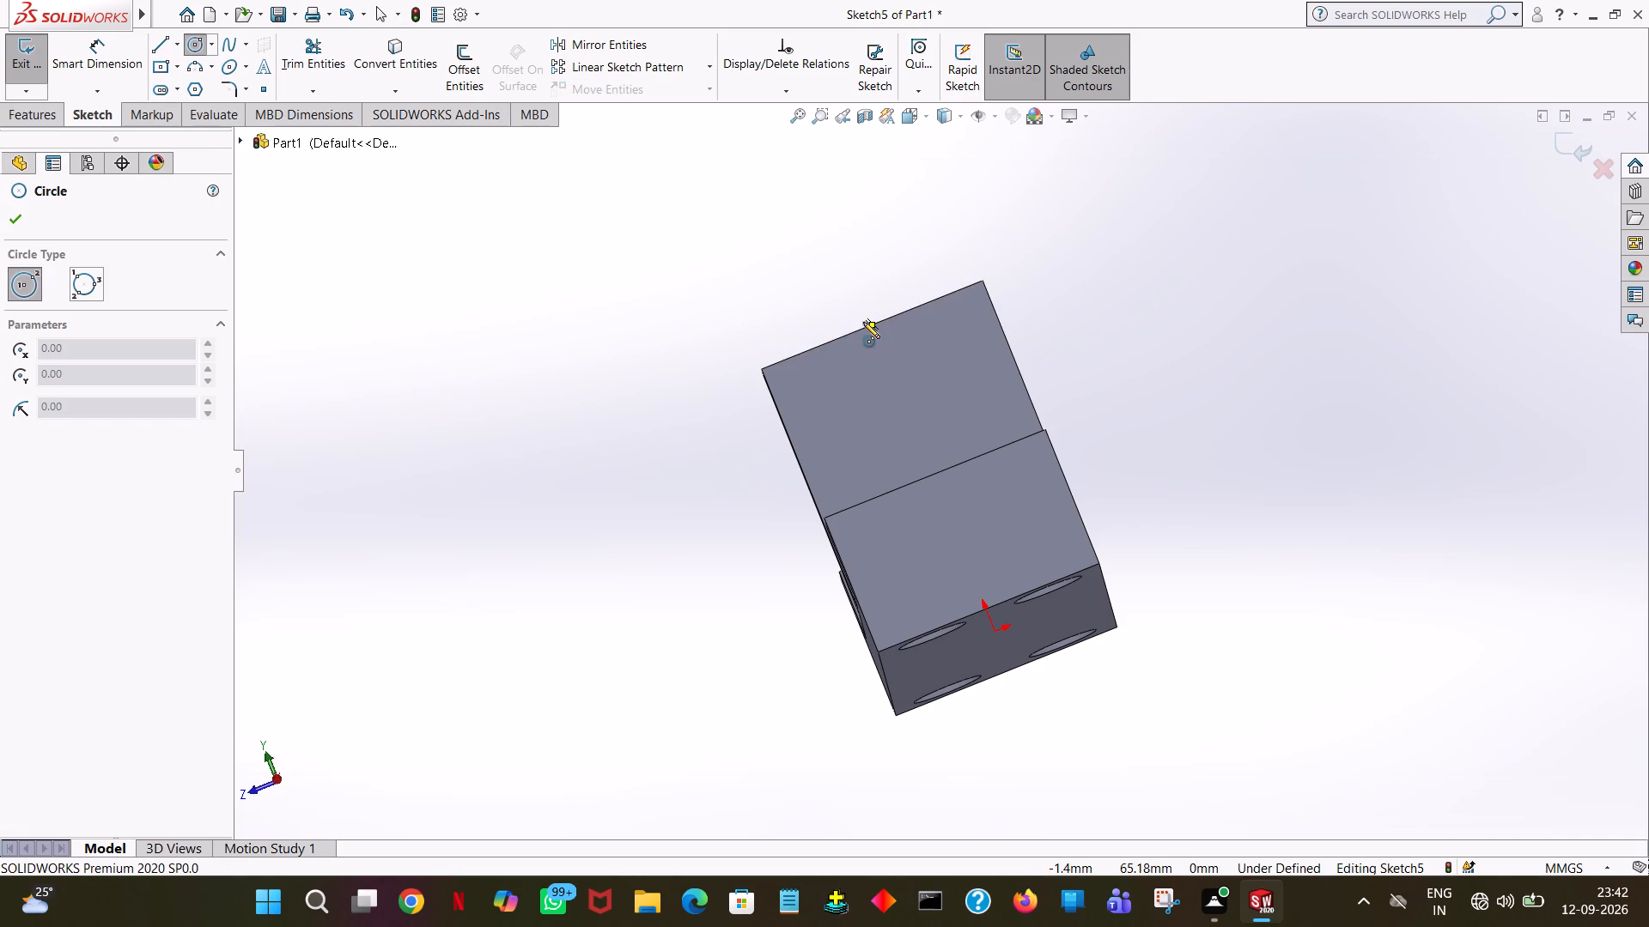
click(870, 324)
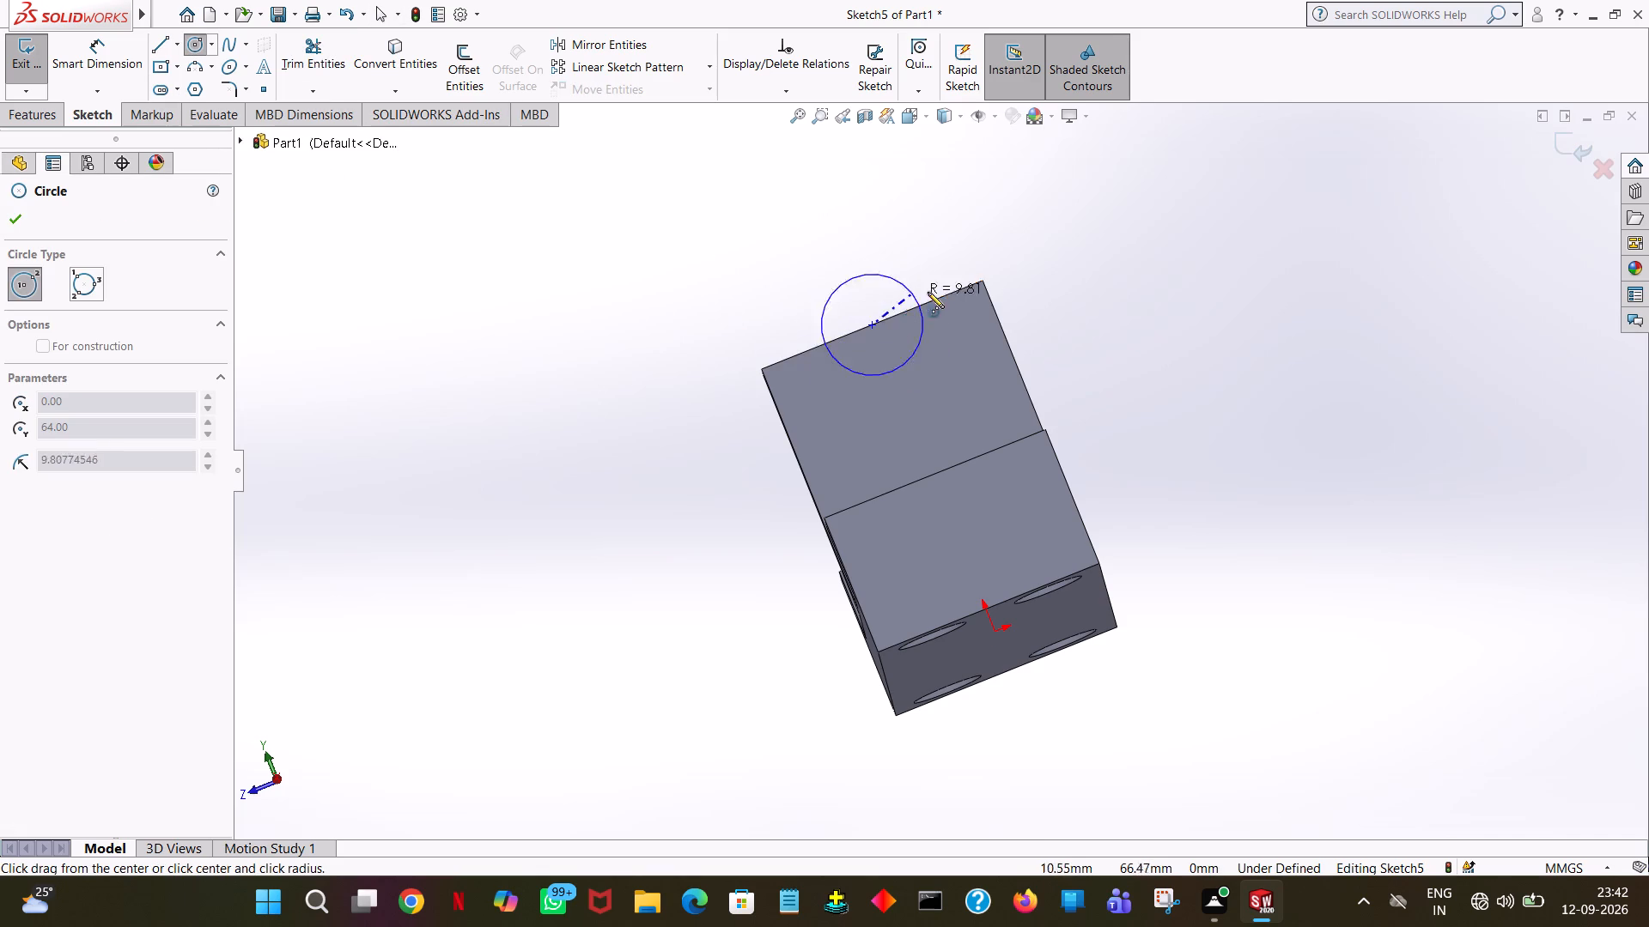
click(981, 278)
middle_drag(1089, 287, 1135, 336)
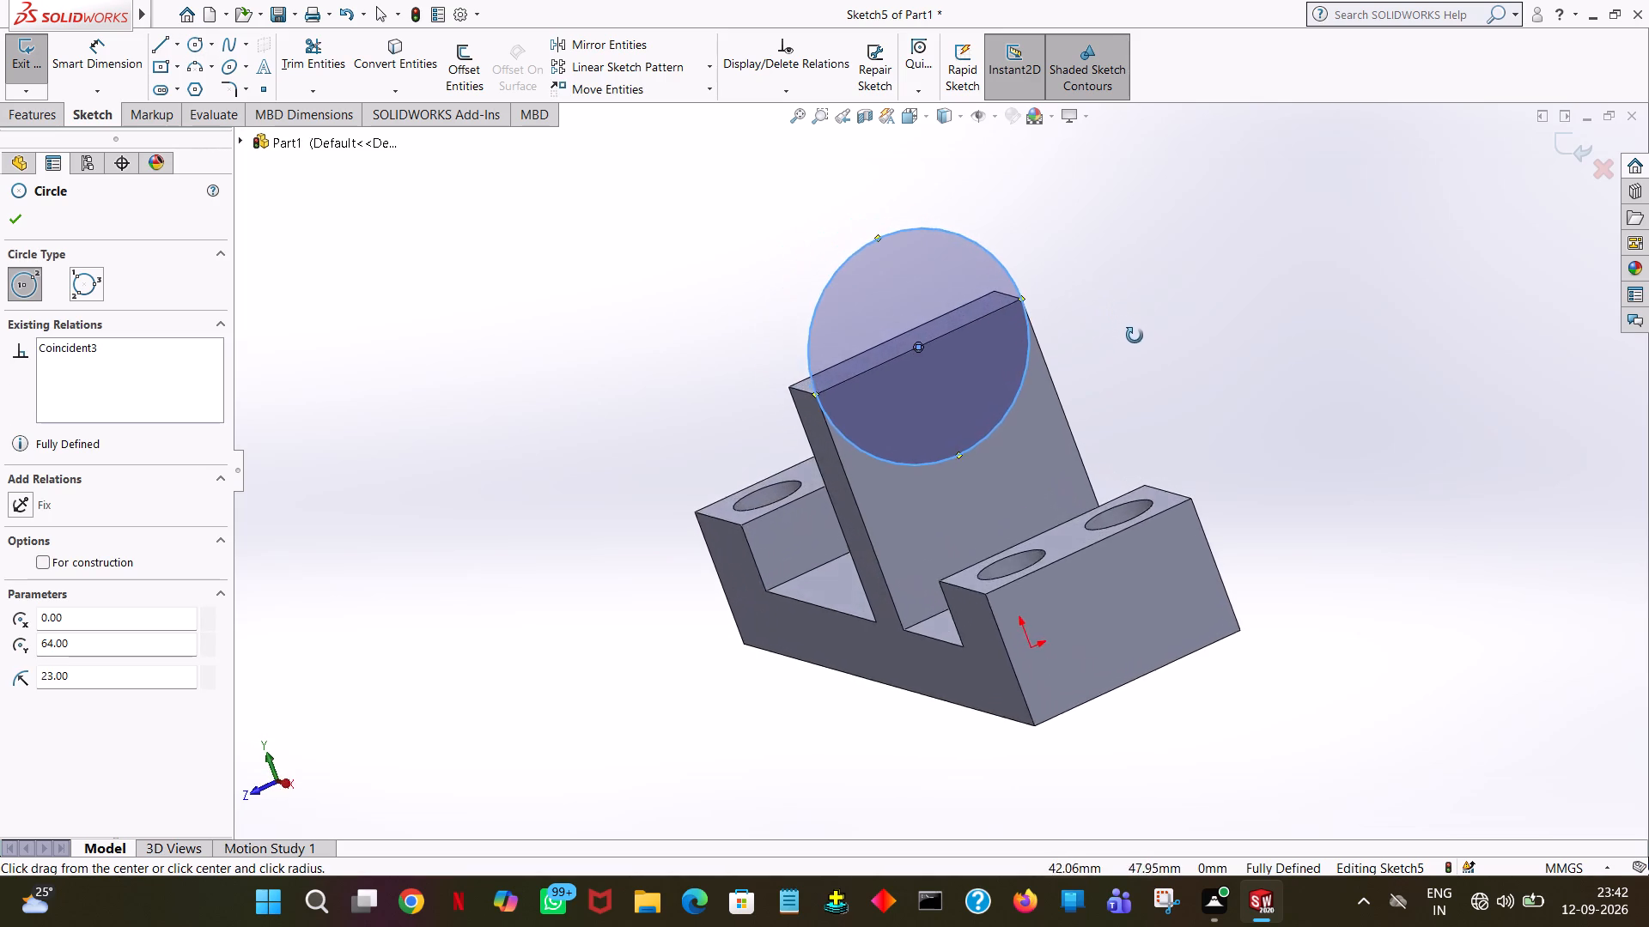
middle_drag(1135, 336, 1074, 374)
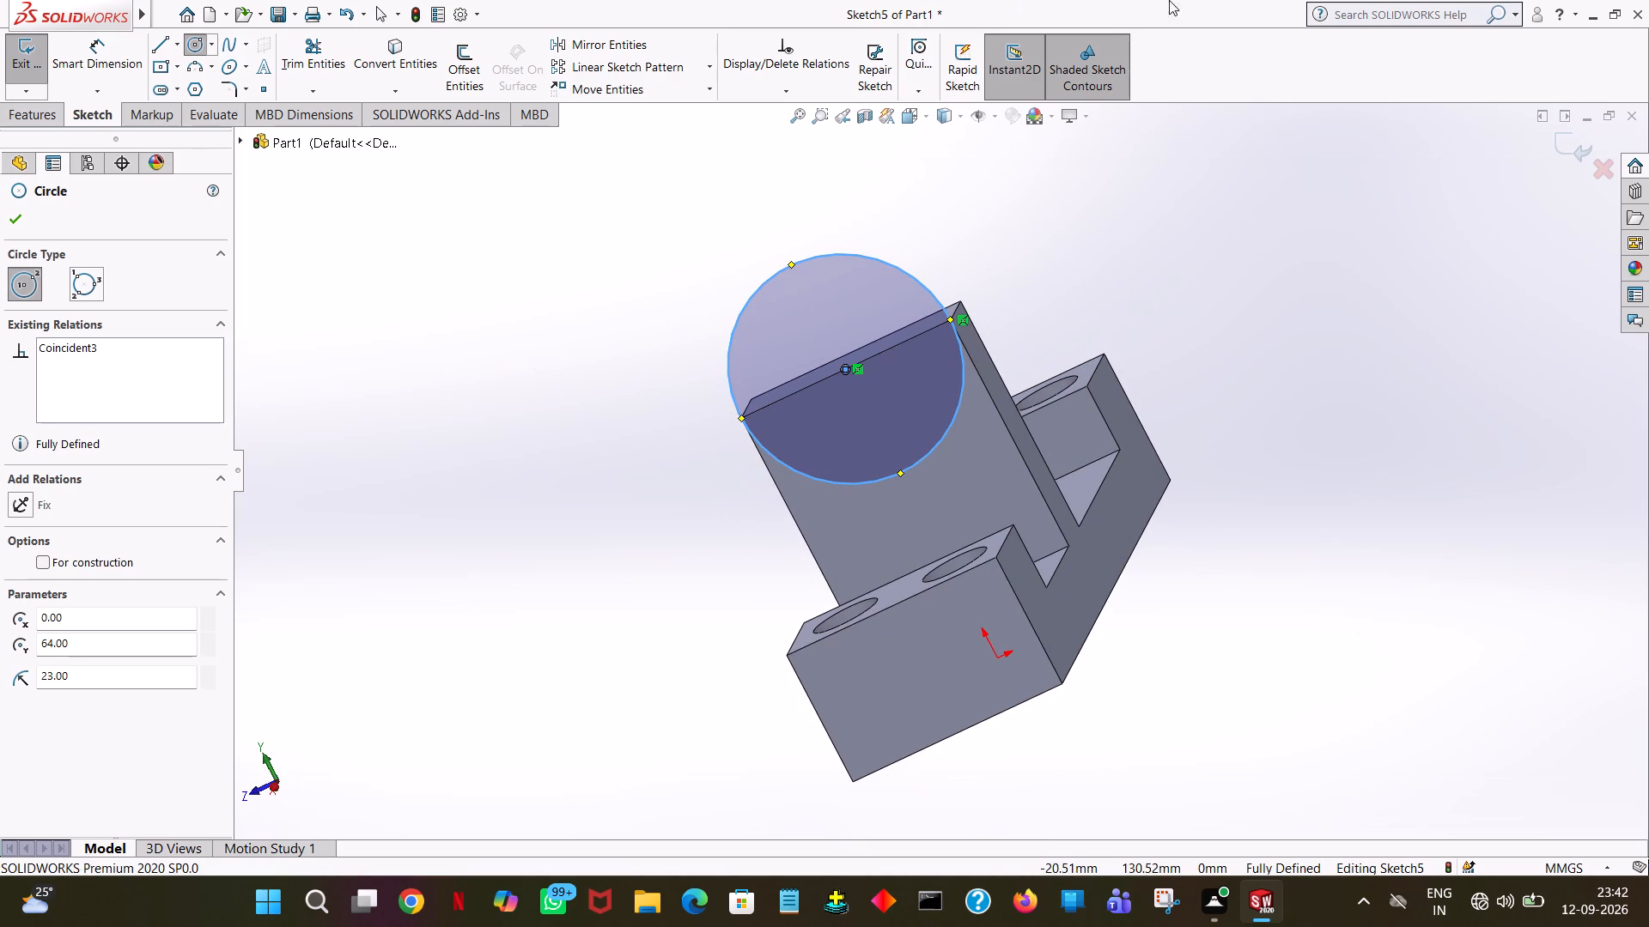
click(13, 226)
middle_drag(435, 273, 502, 212)
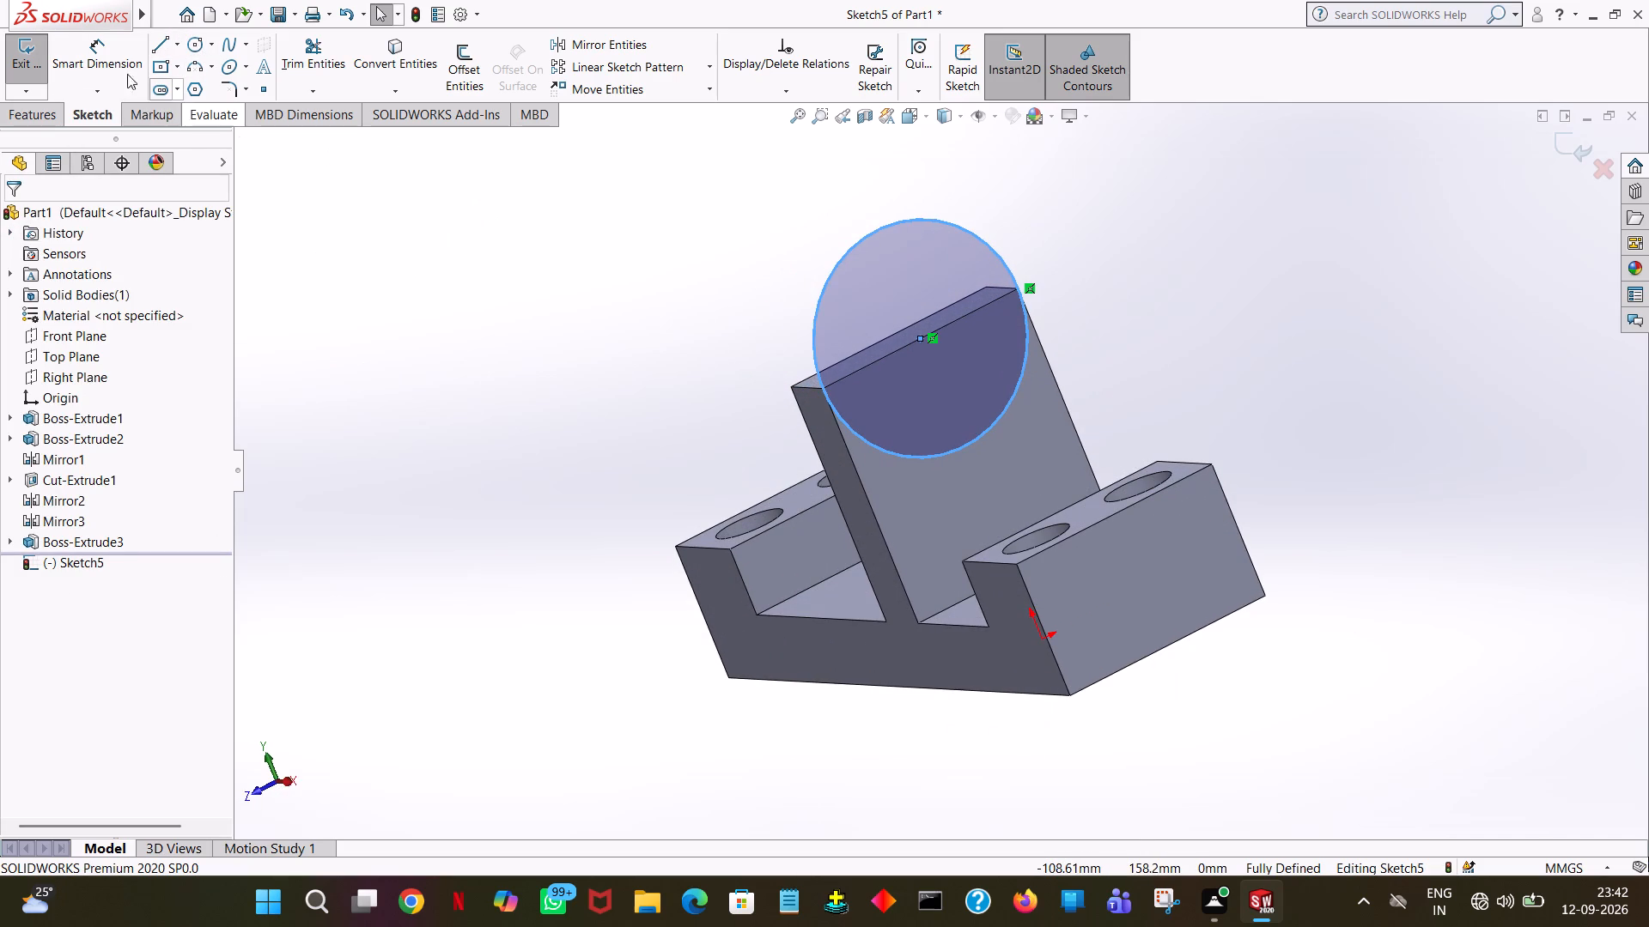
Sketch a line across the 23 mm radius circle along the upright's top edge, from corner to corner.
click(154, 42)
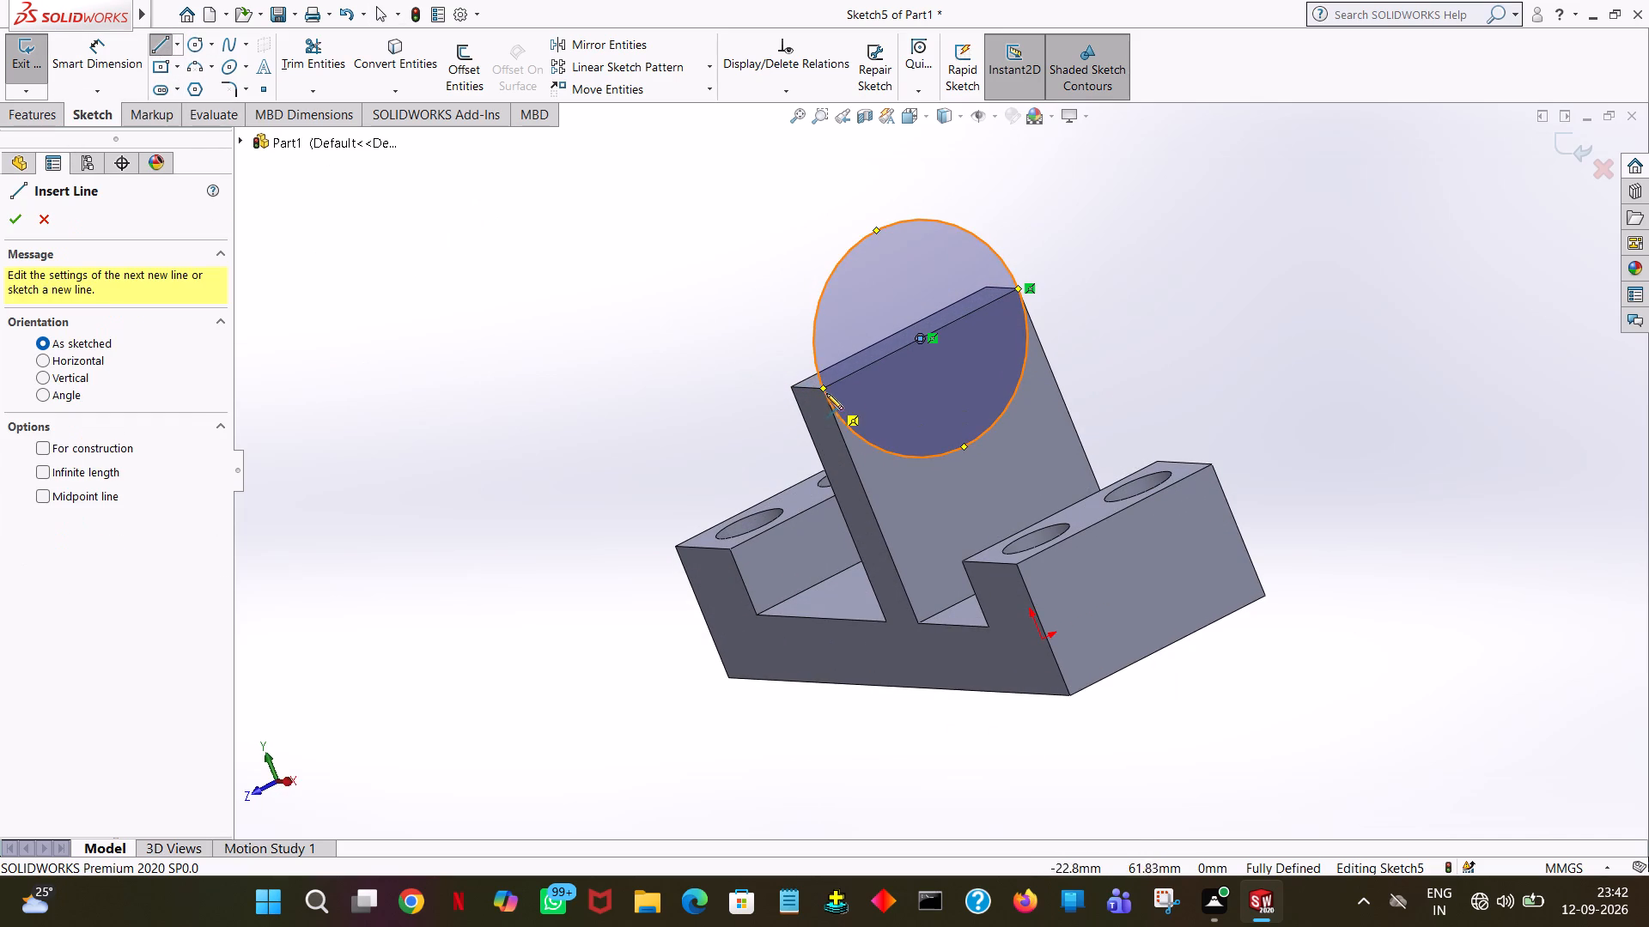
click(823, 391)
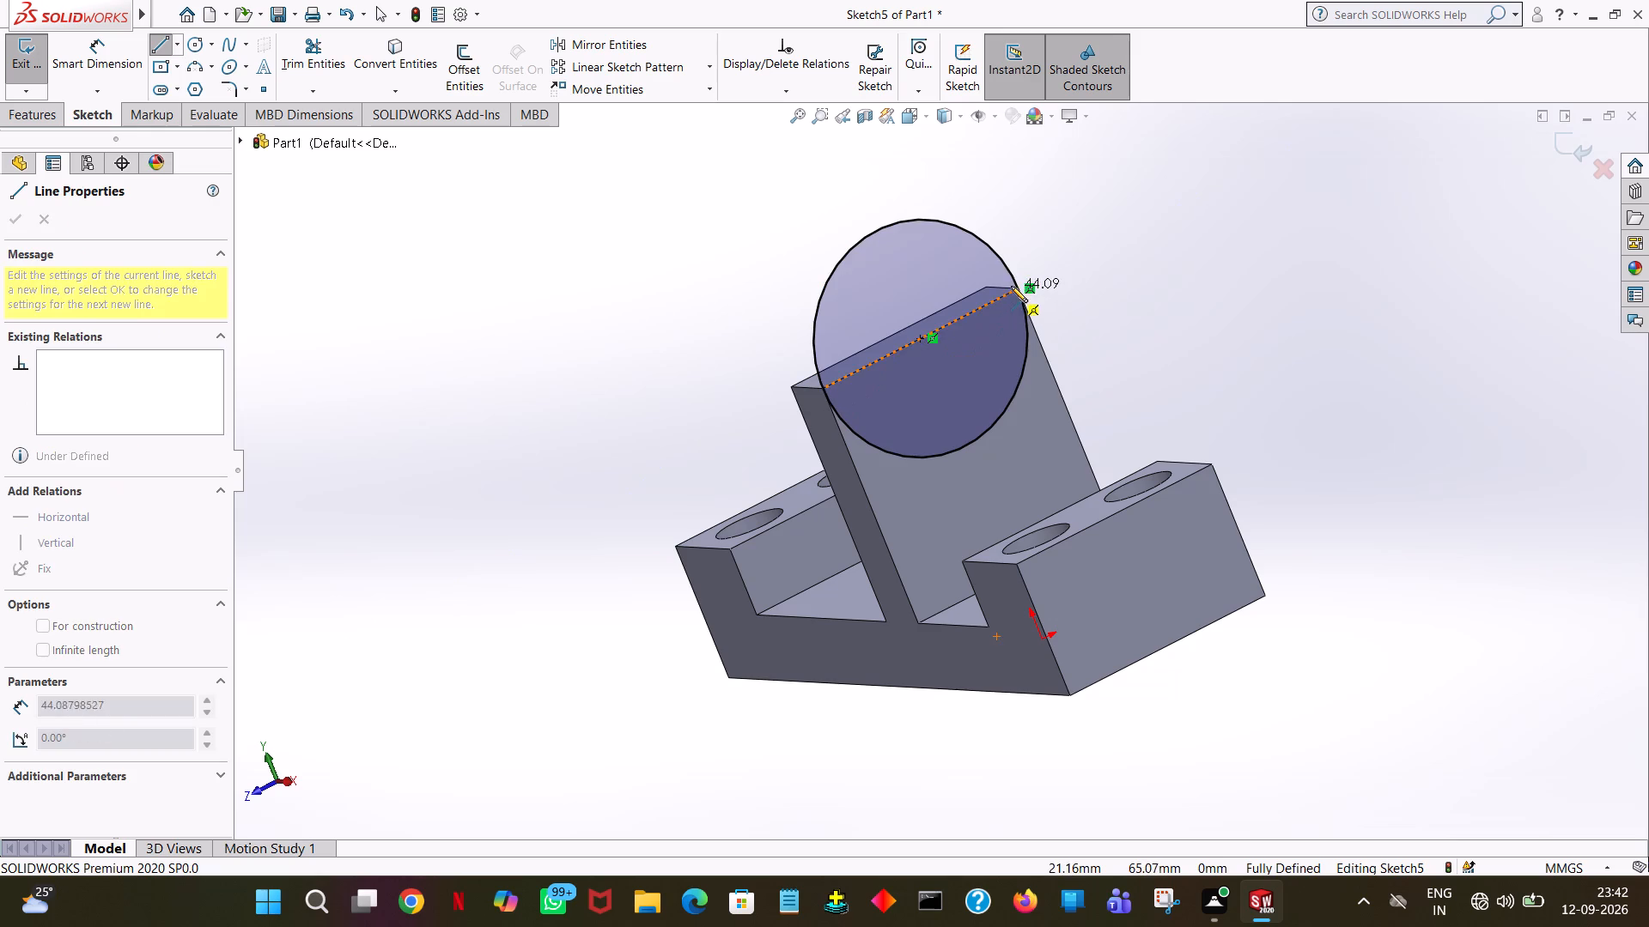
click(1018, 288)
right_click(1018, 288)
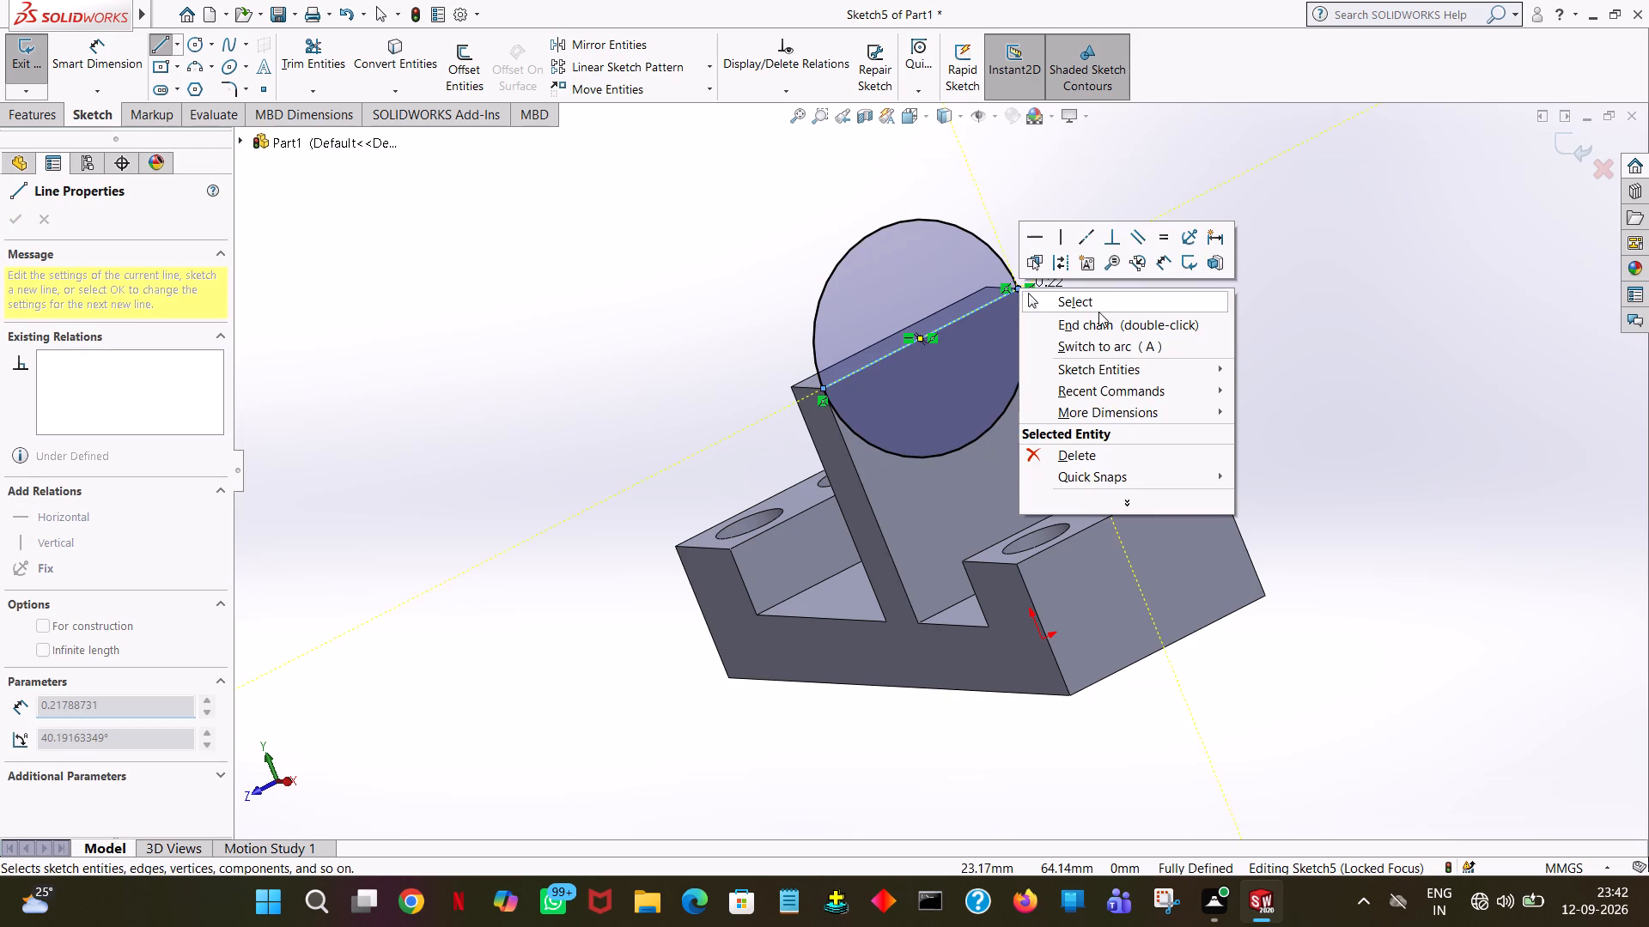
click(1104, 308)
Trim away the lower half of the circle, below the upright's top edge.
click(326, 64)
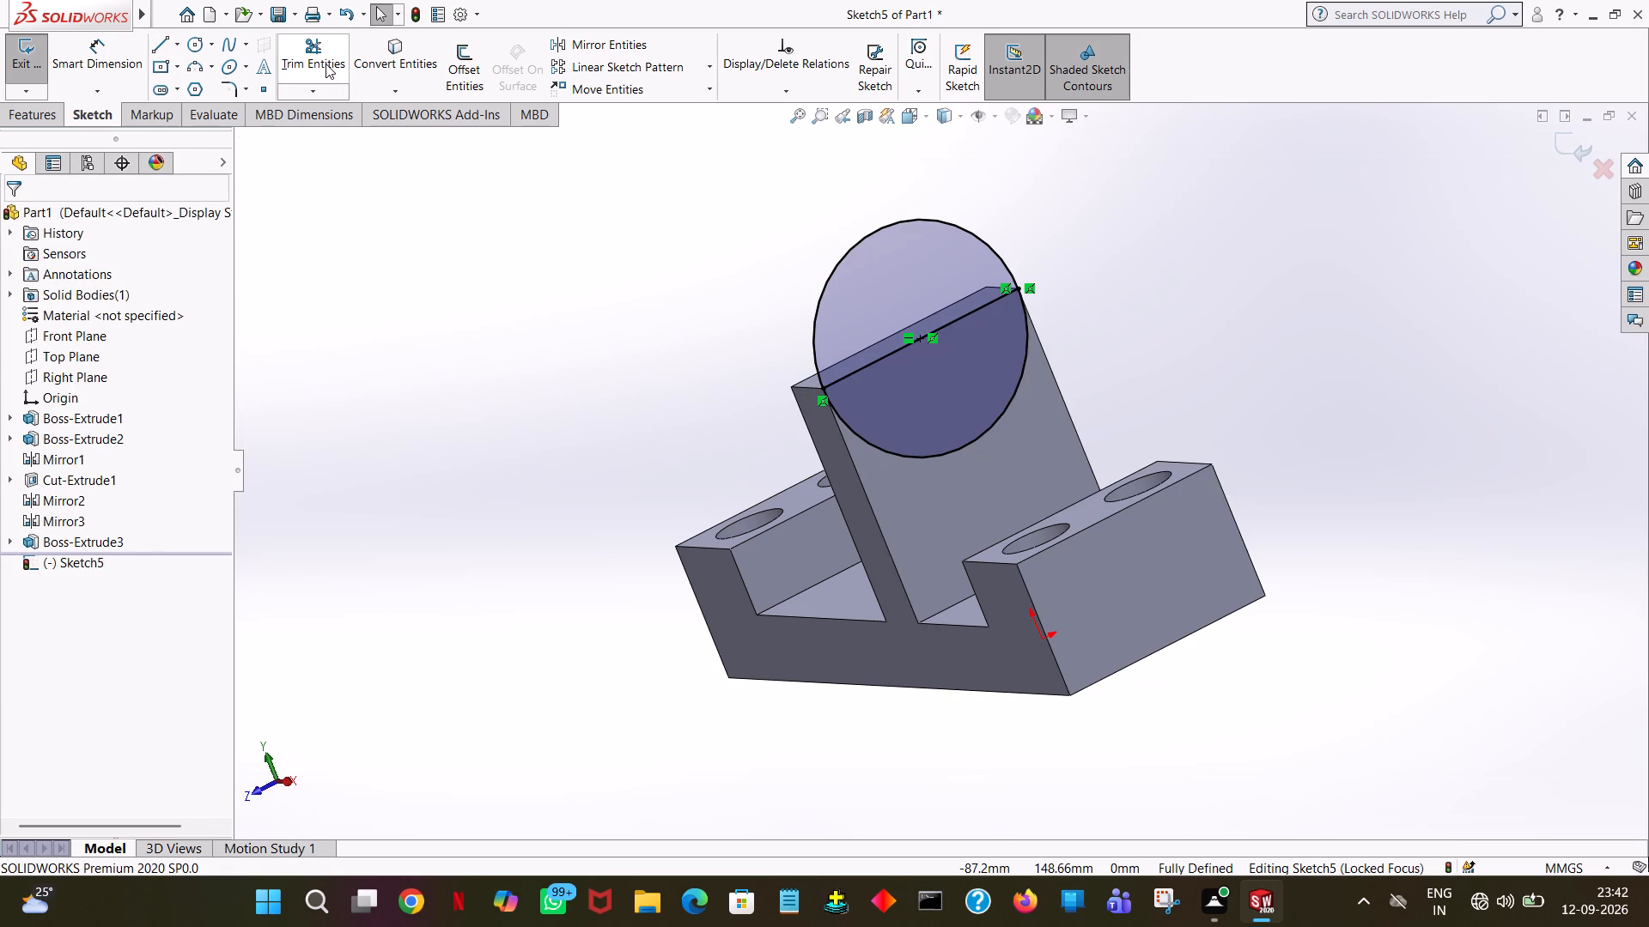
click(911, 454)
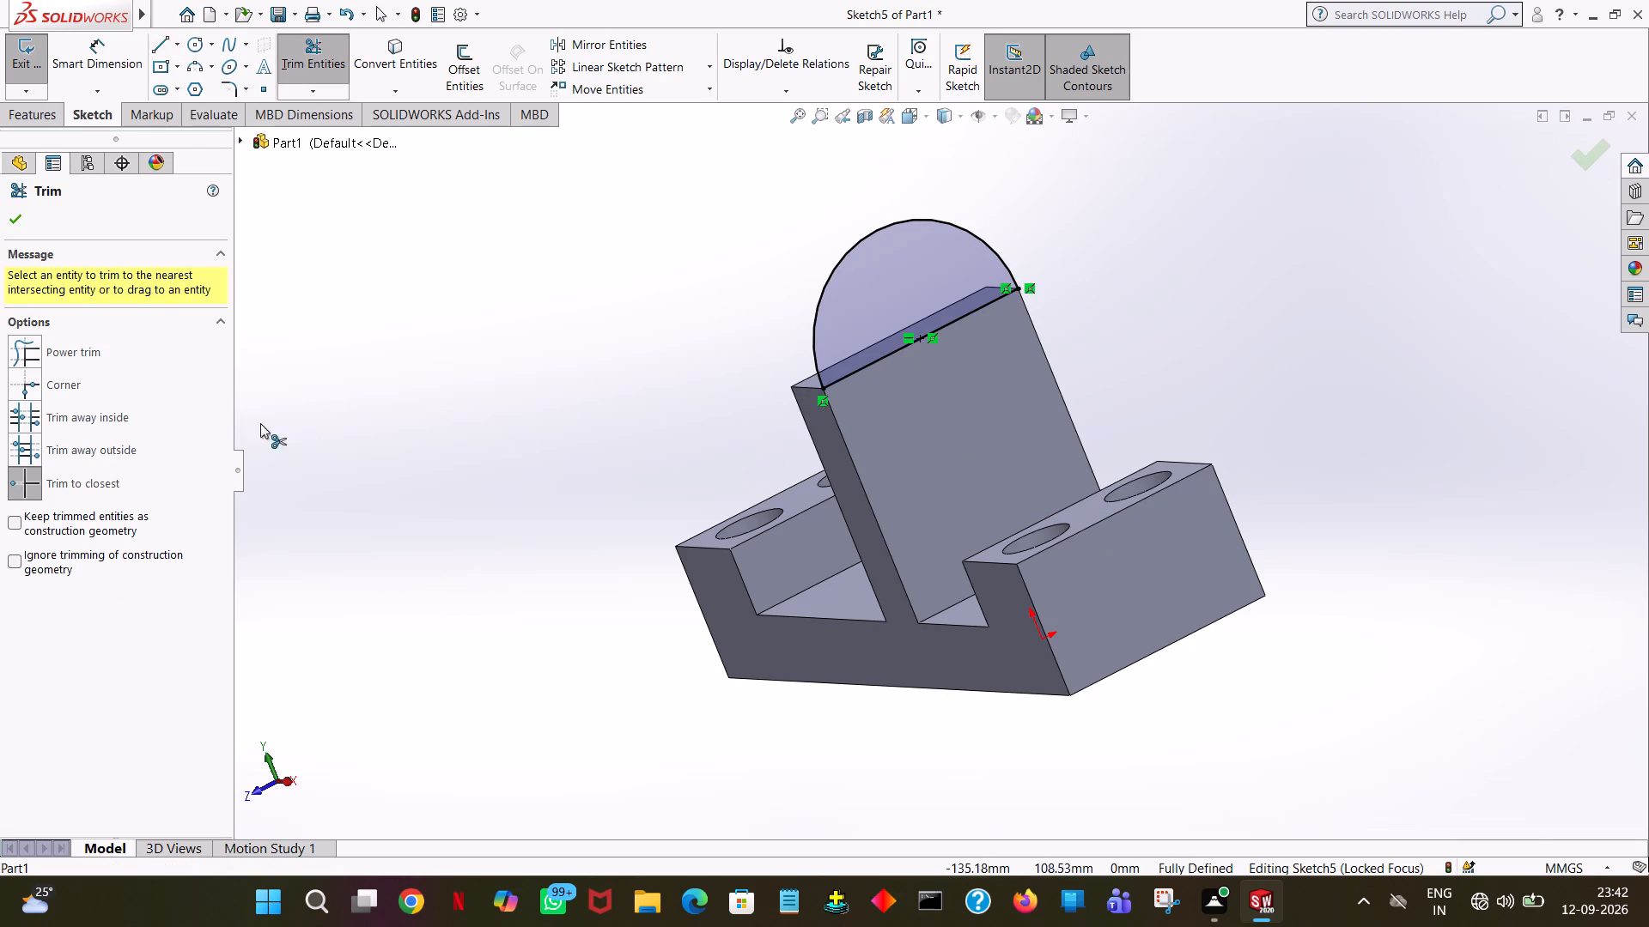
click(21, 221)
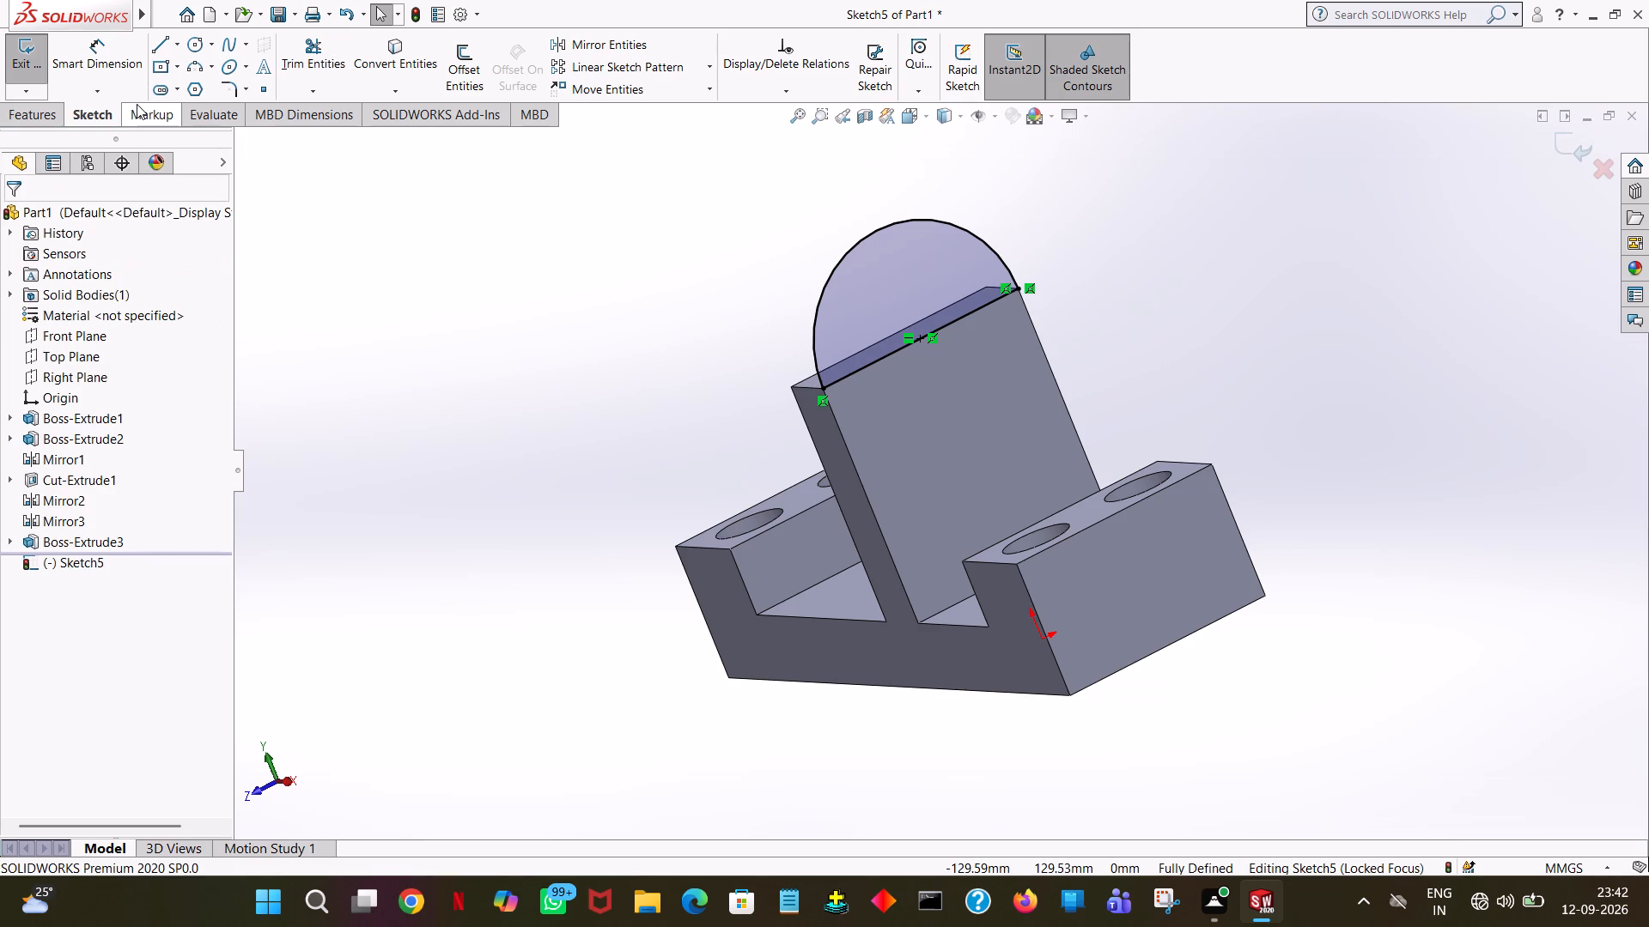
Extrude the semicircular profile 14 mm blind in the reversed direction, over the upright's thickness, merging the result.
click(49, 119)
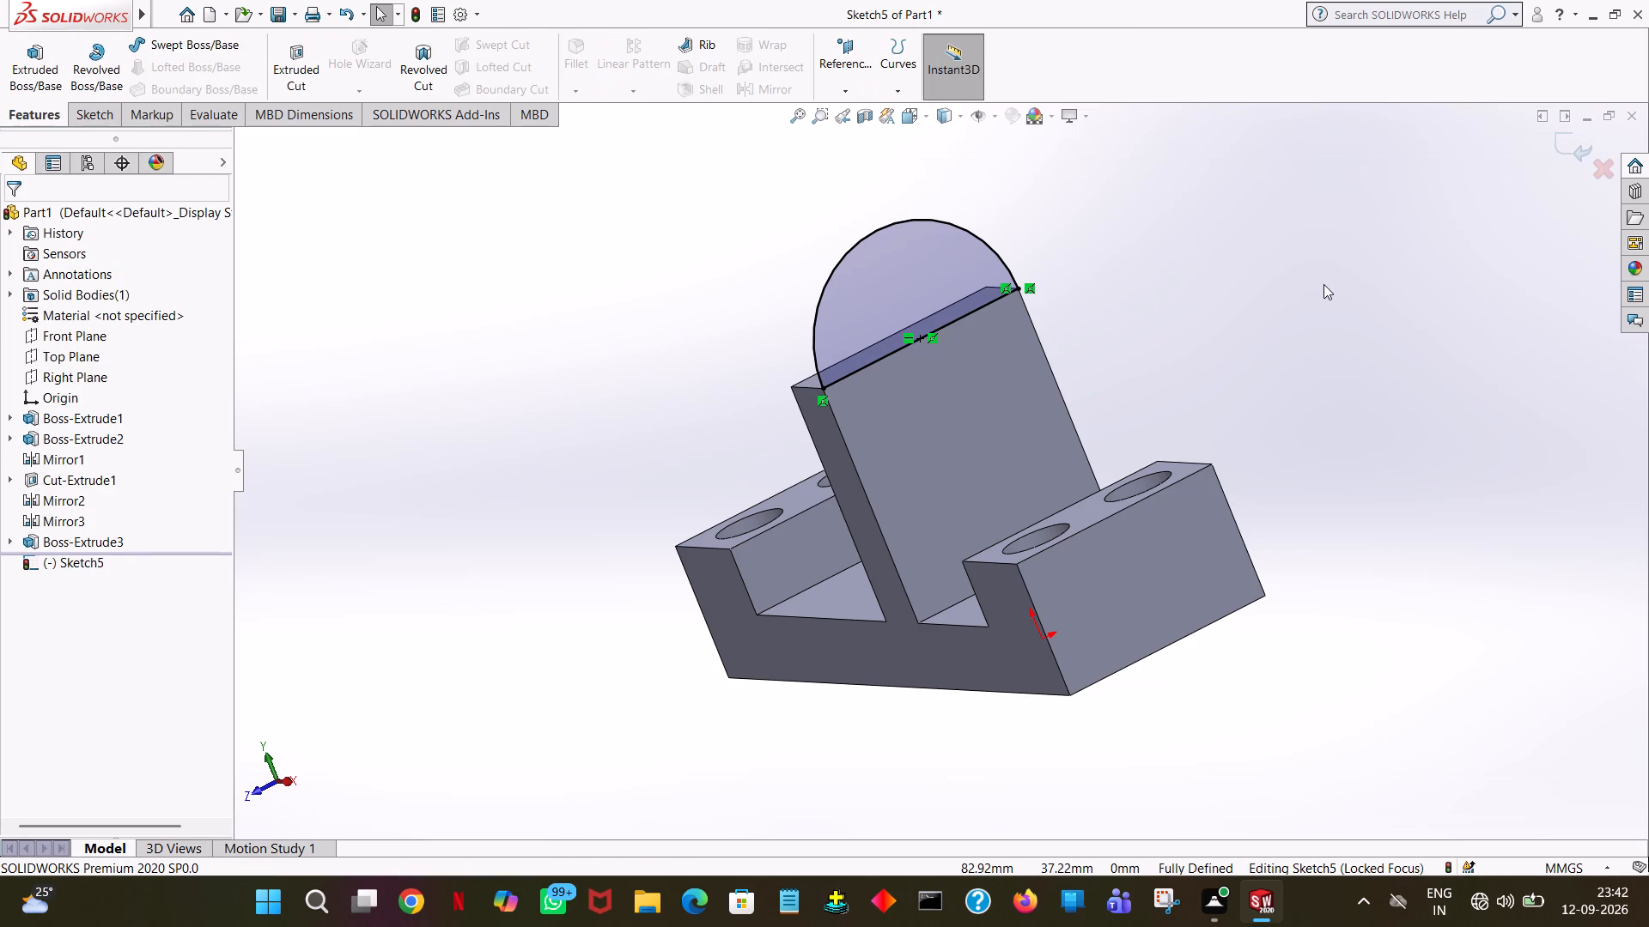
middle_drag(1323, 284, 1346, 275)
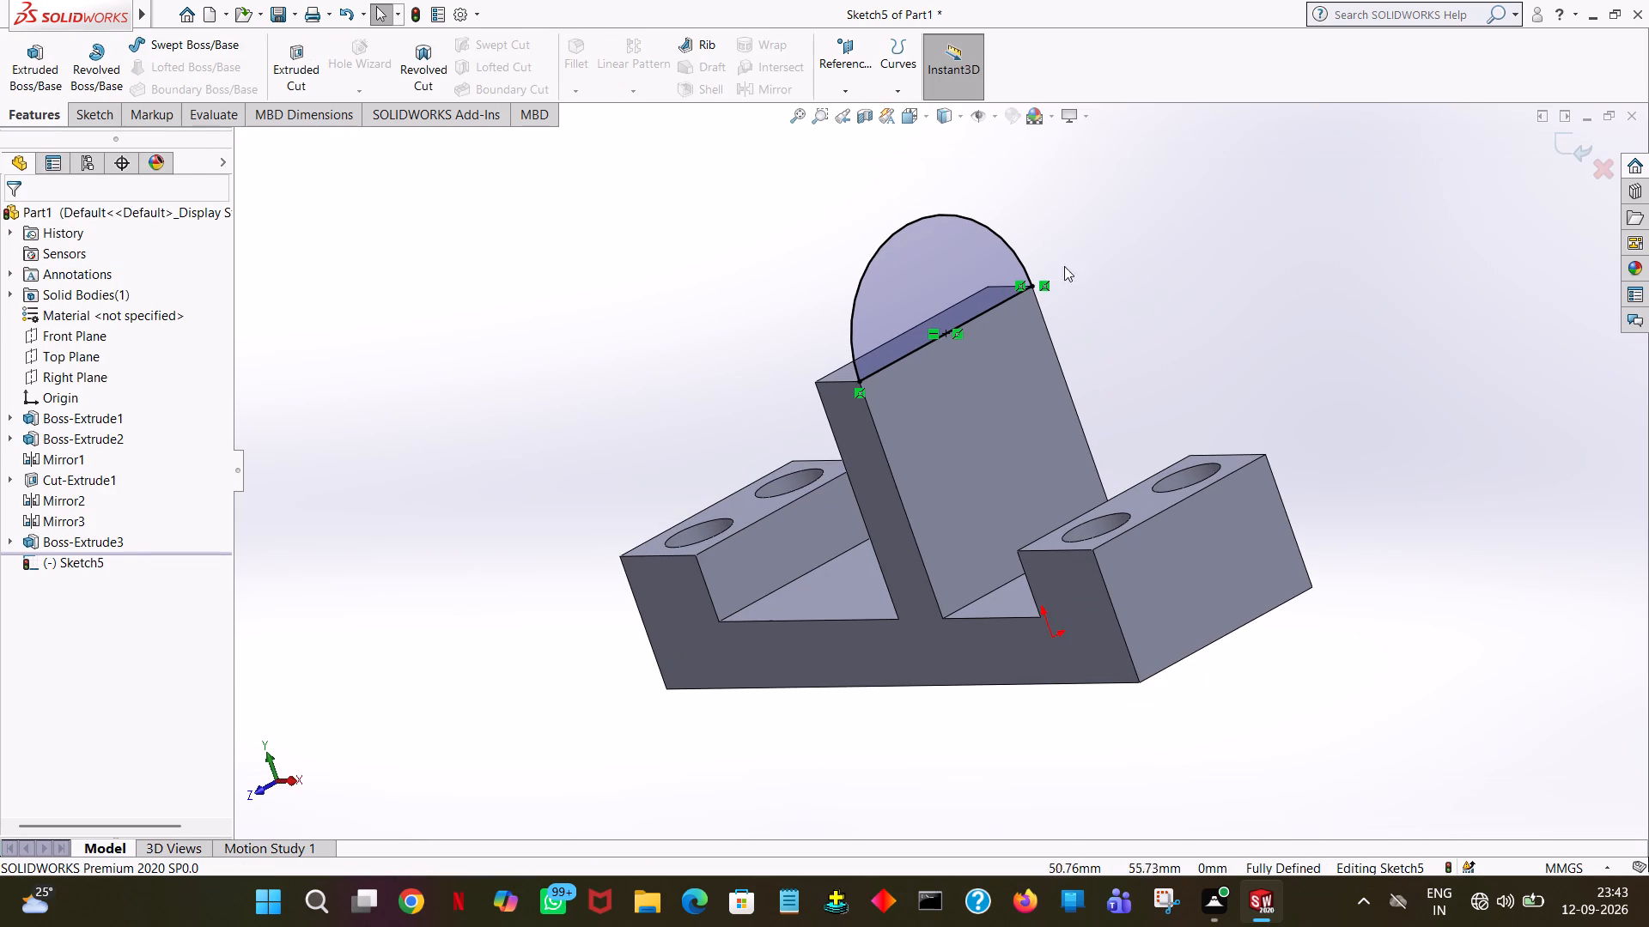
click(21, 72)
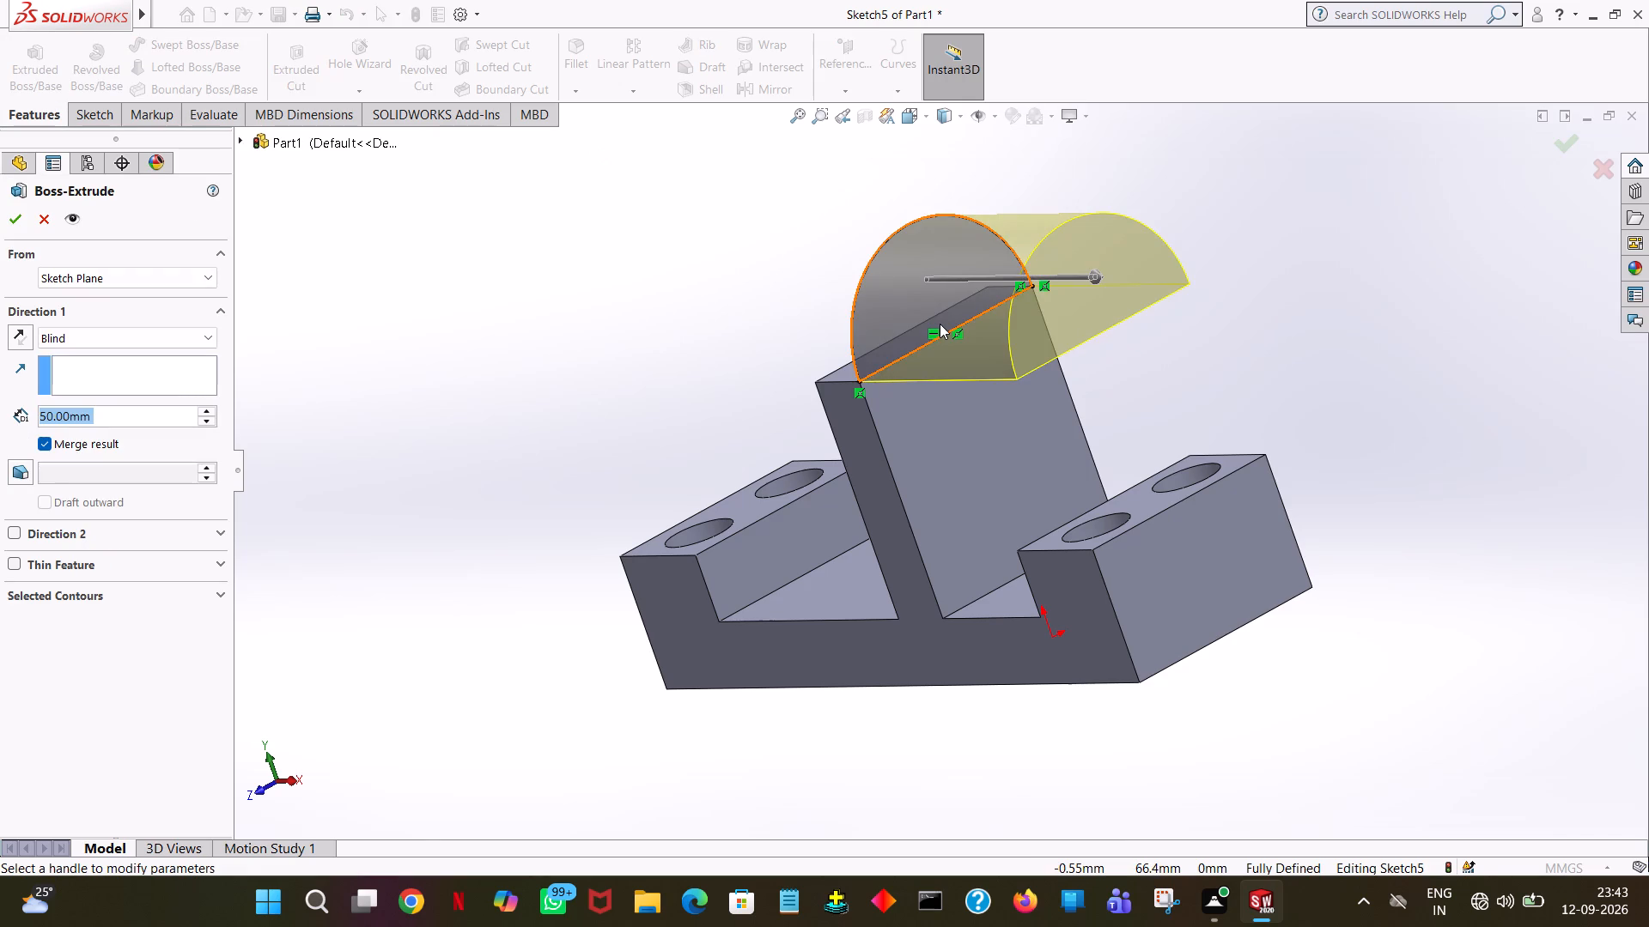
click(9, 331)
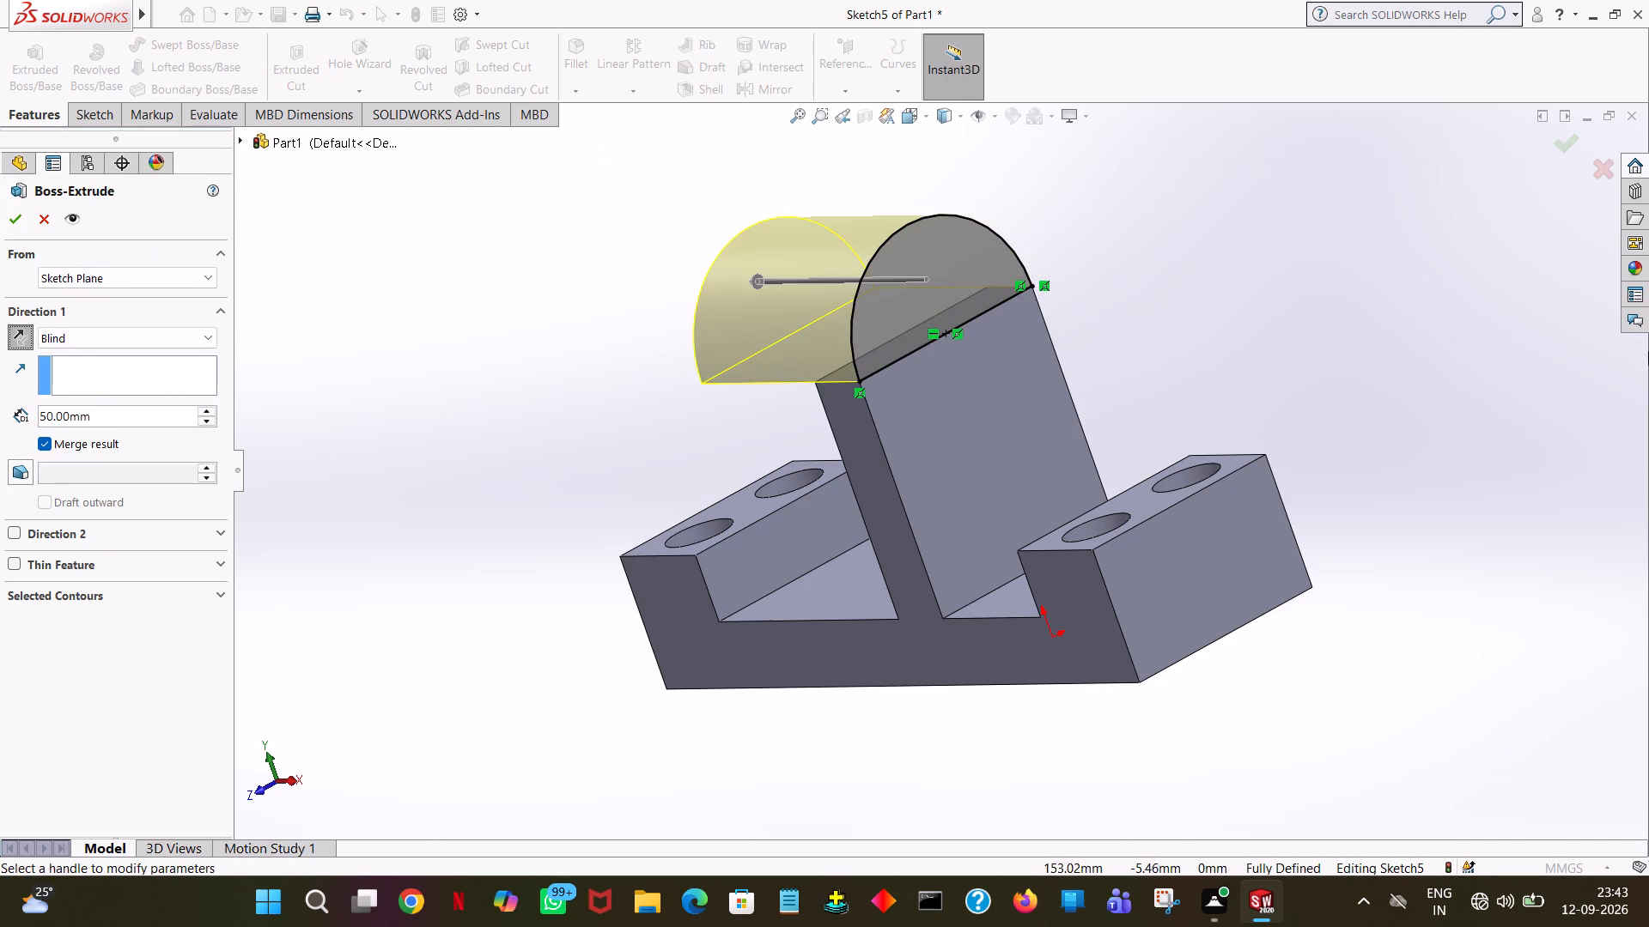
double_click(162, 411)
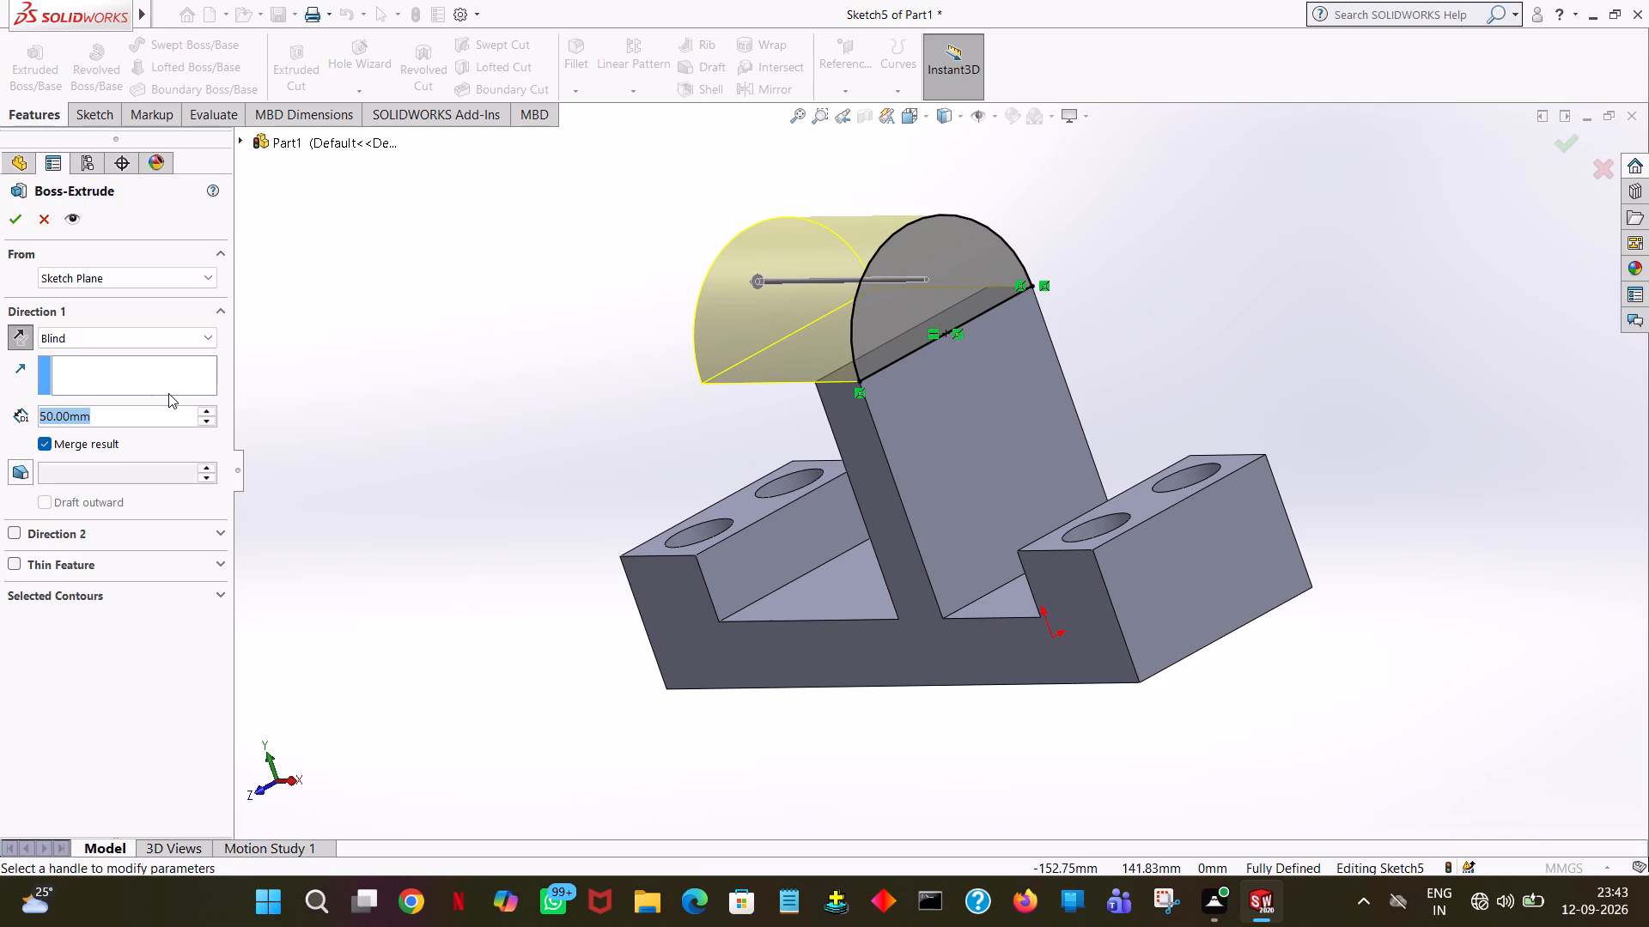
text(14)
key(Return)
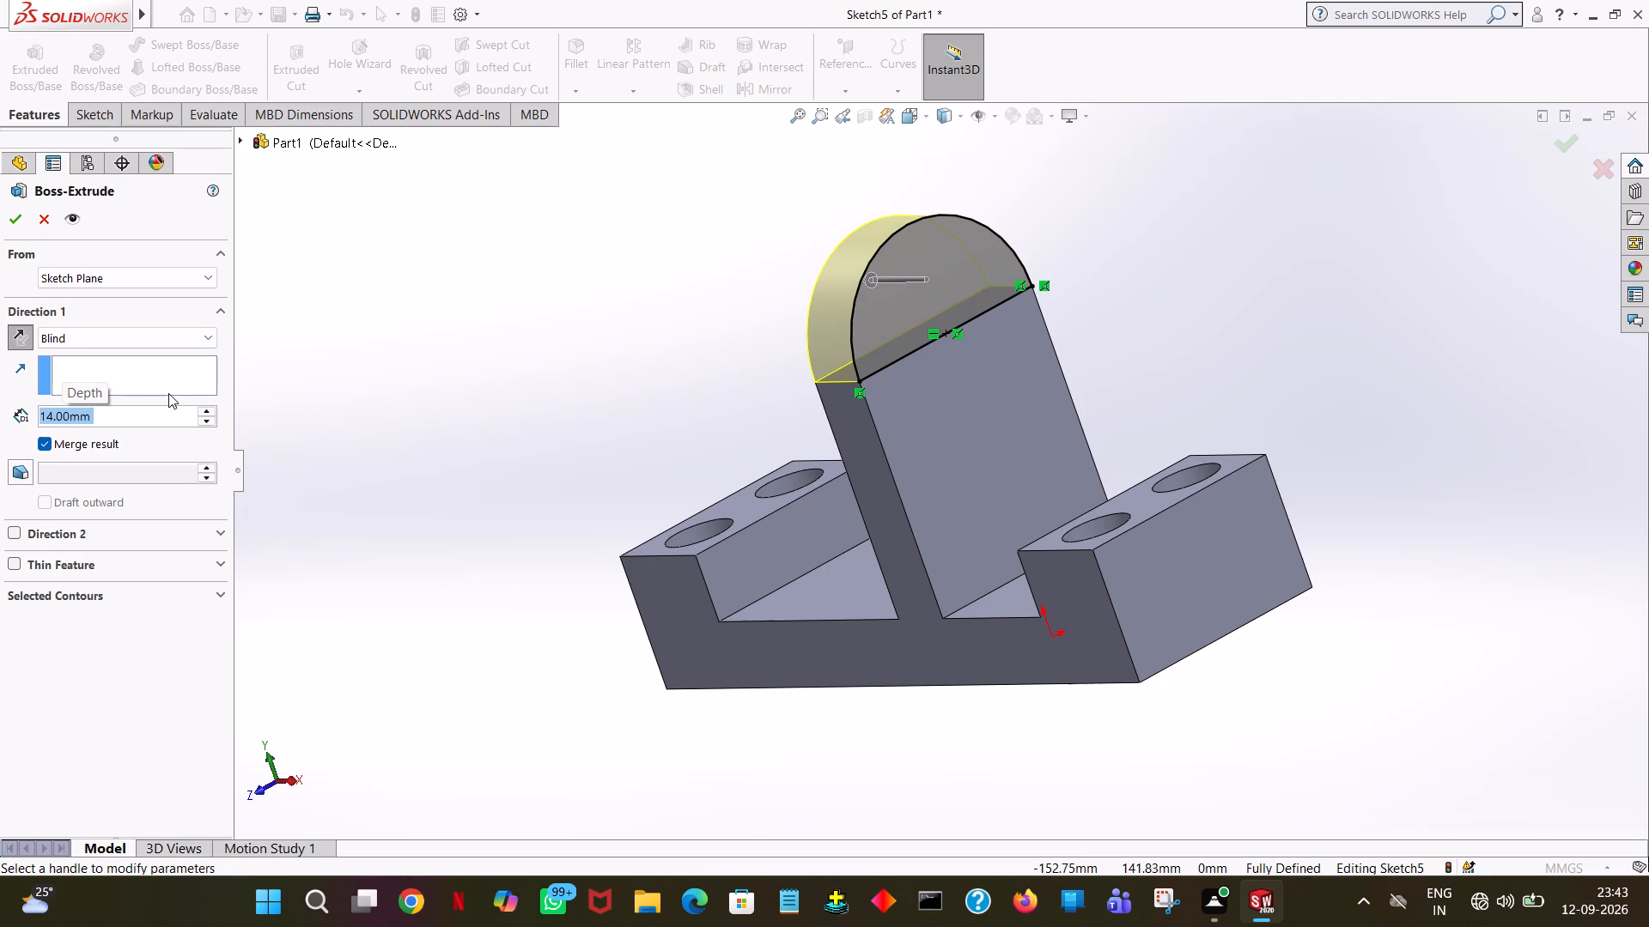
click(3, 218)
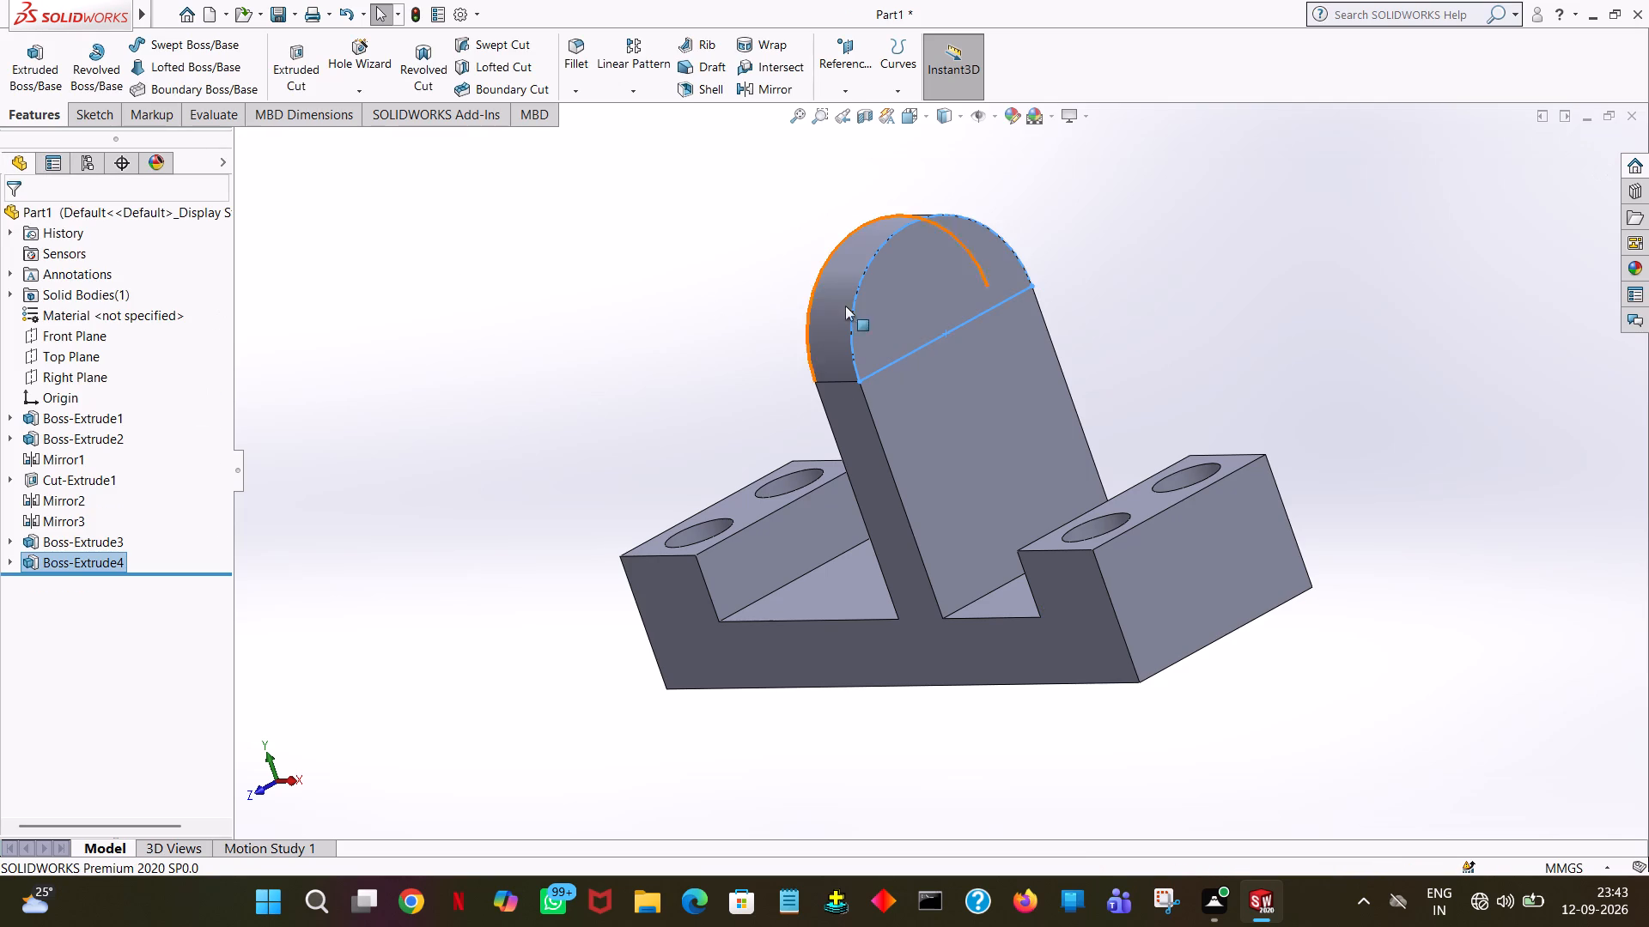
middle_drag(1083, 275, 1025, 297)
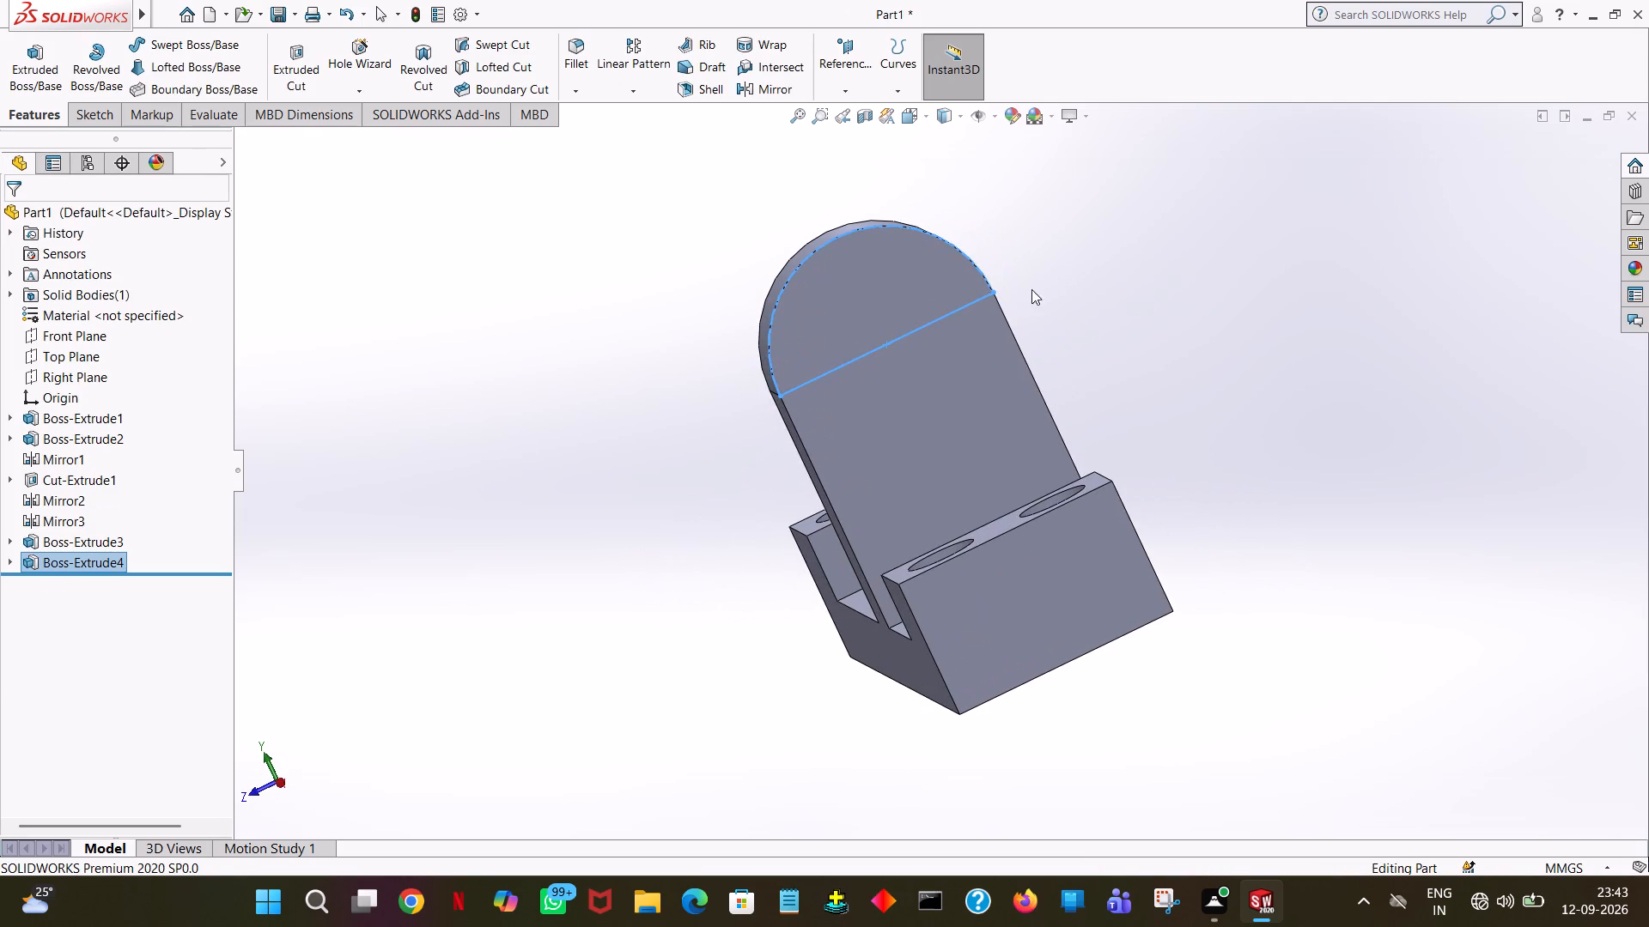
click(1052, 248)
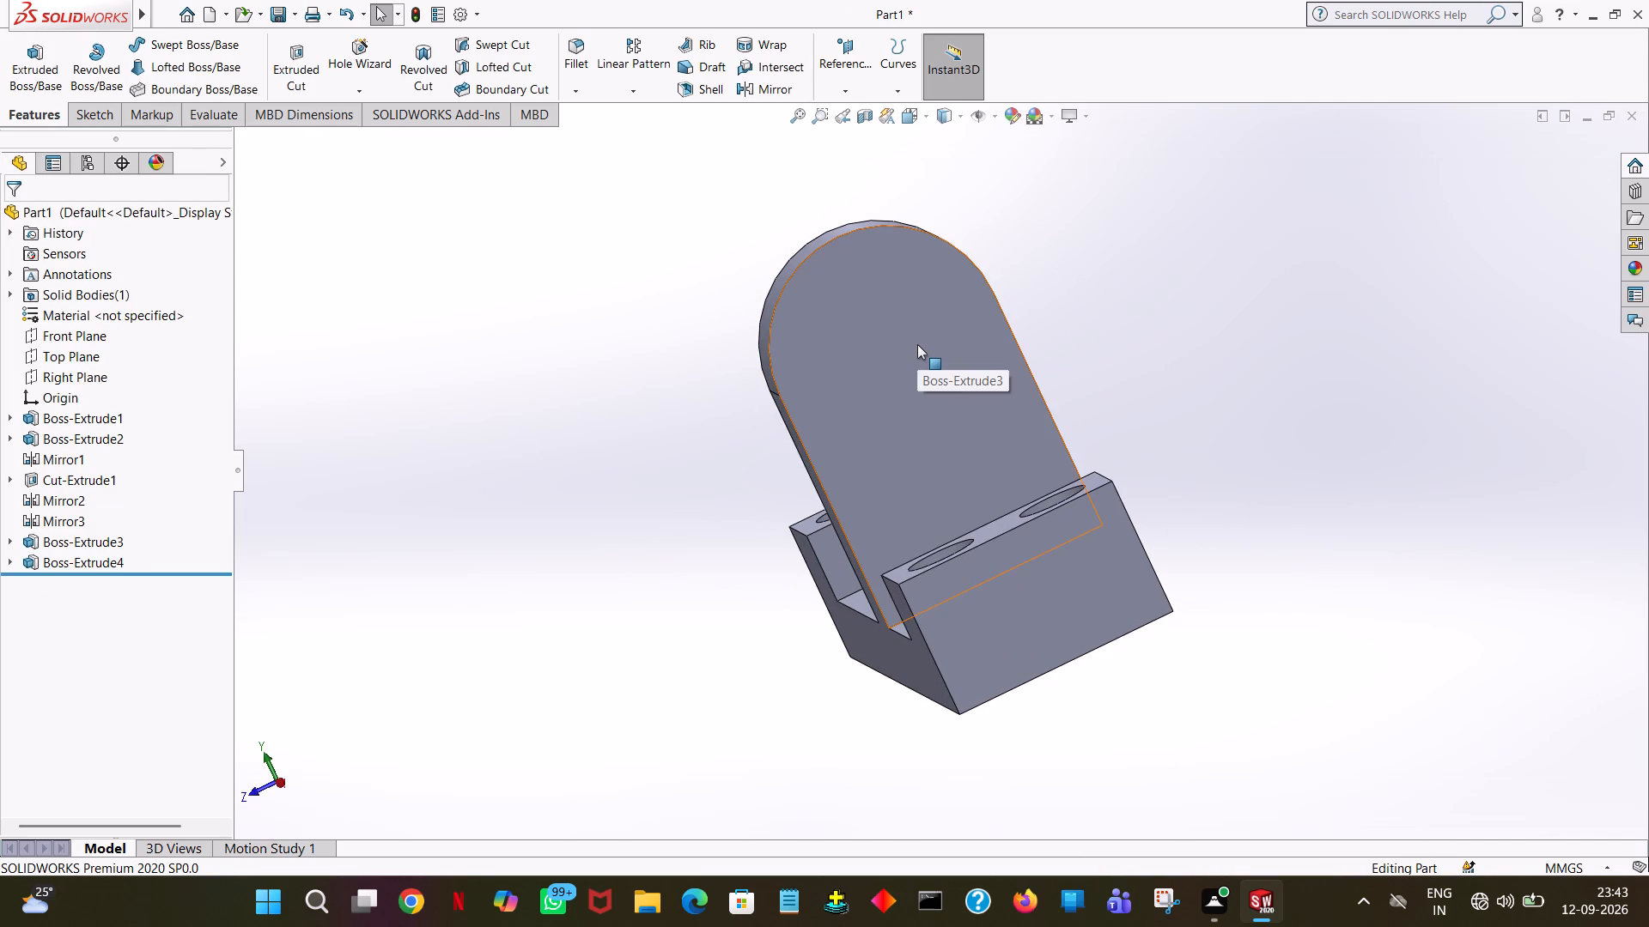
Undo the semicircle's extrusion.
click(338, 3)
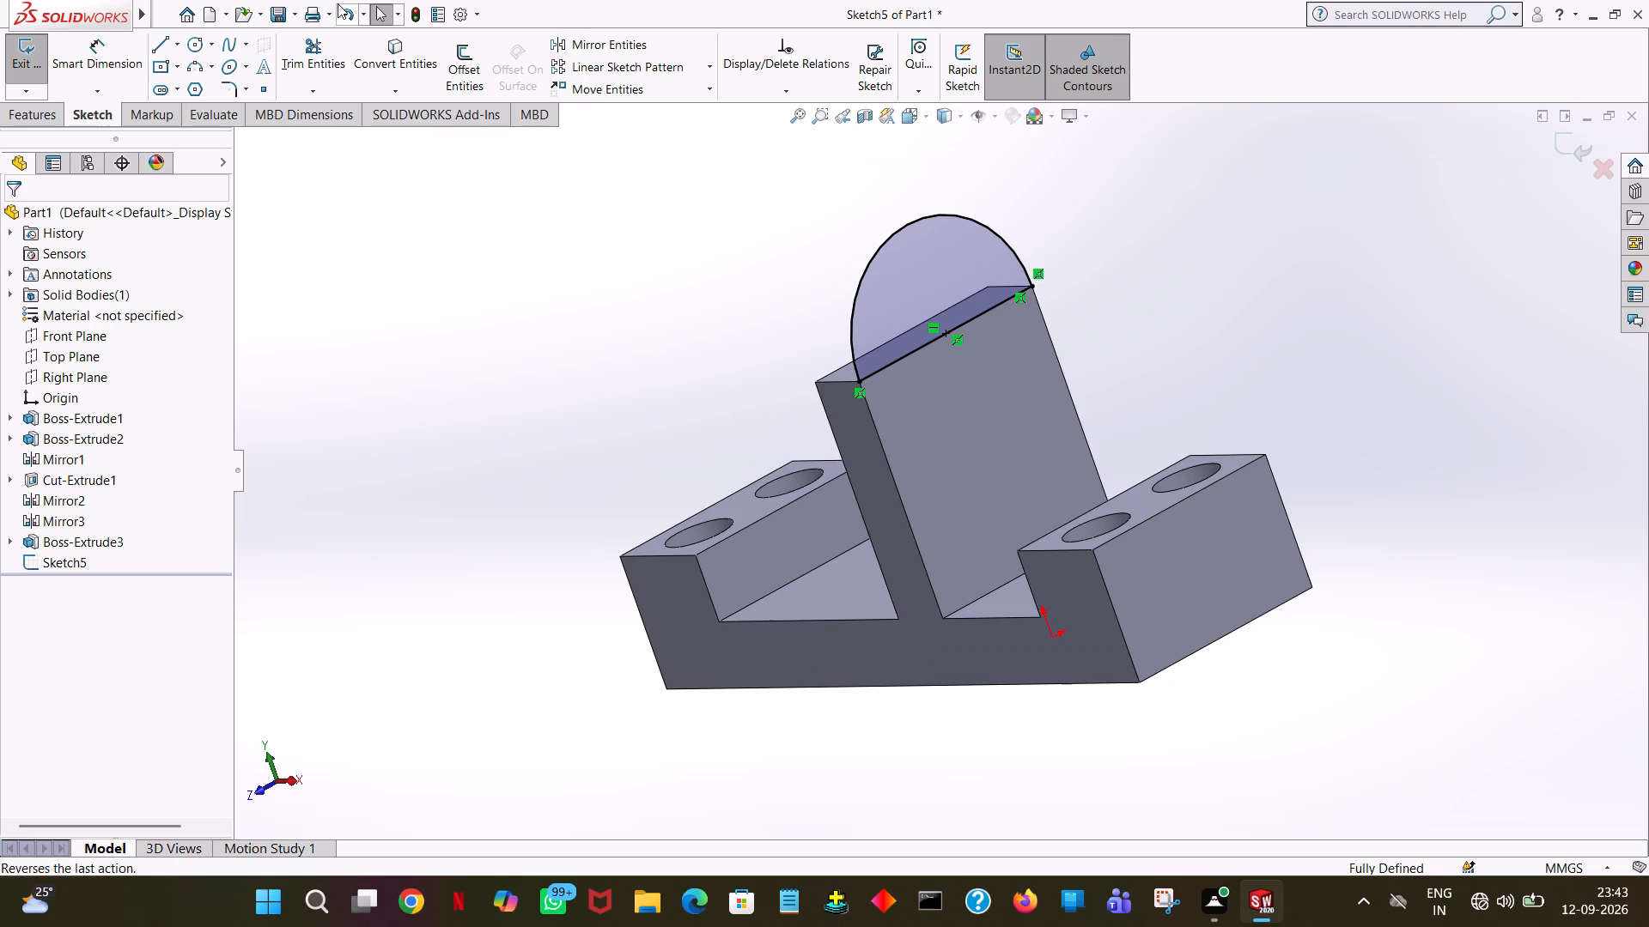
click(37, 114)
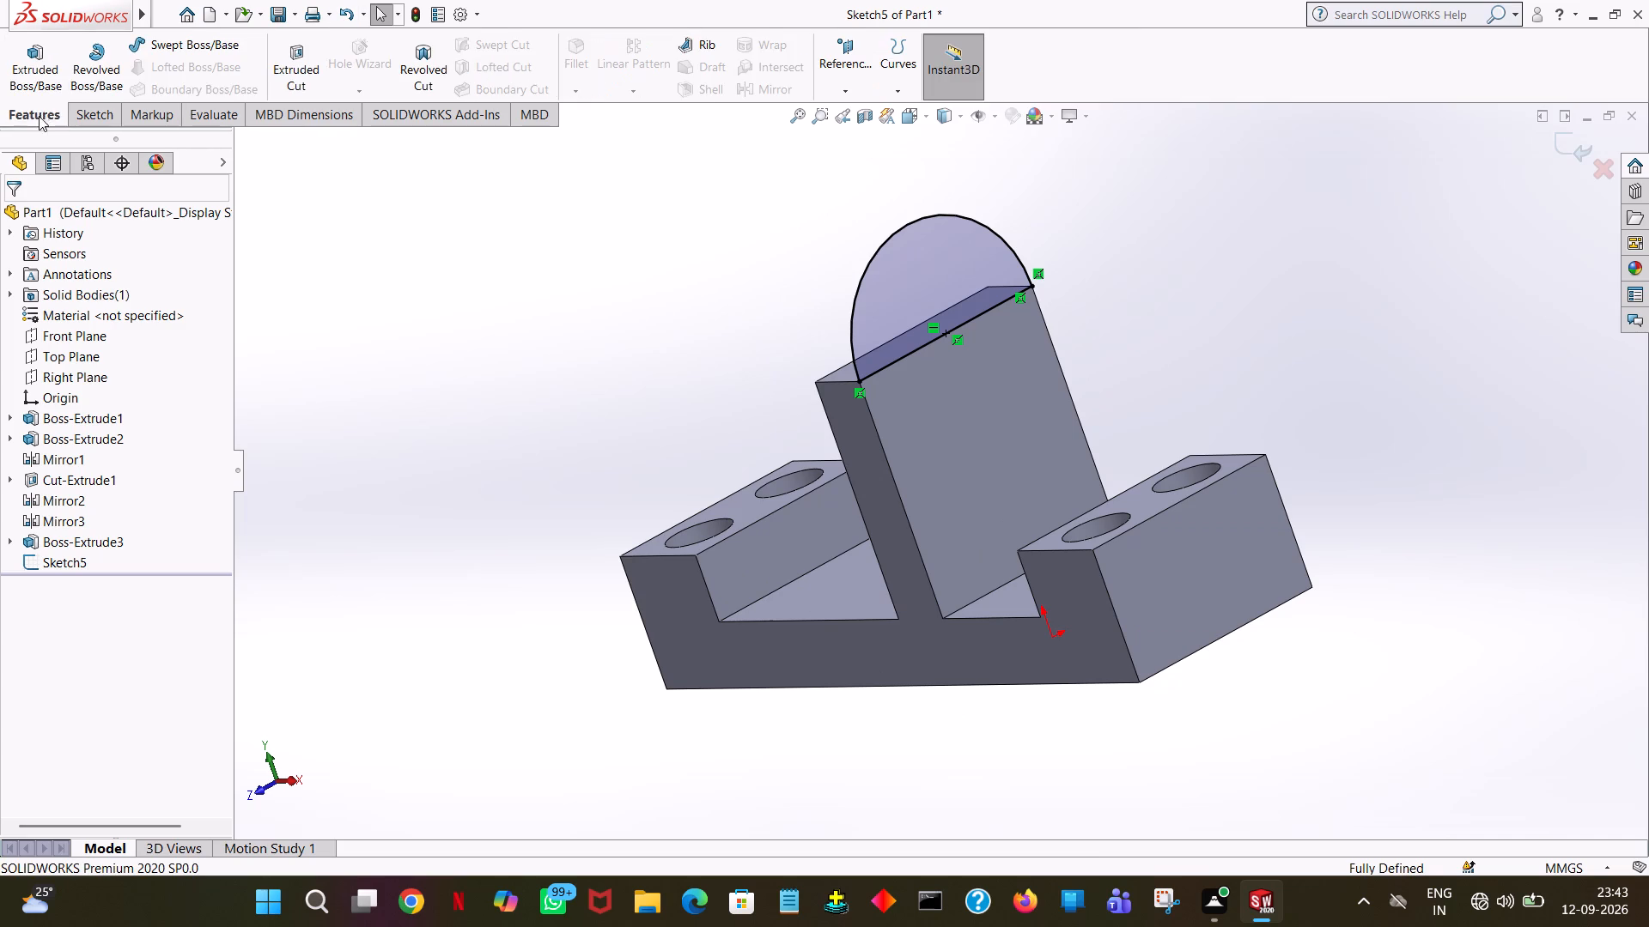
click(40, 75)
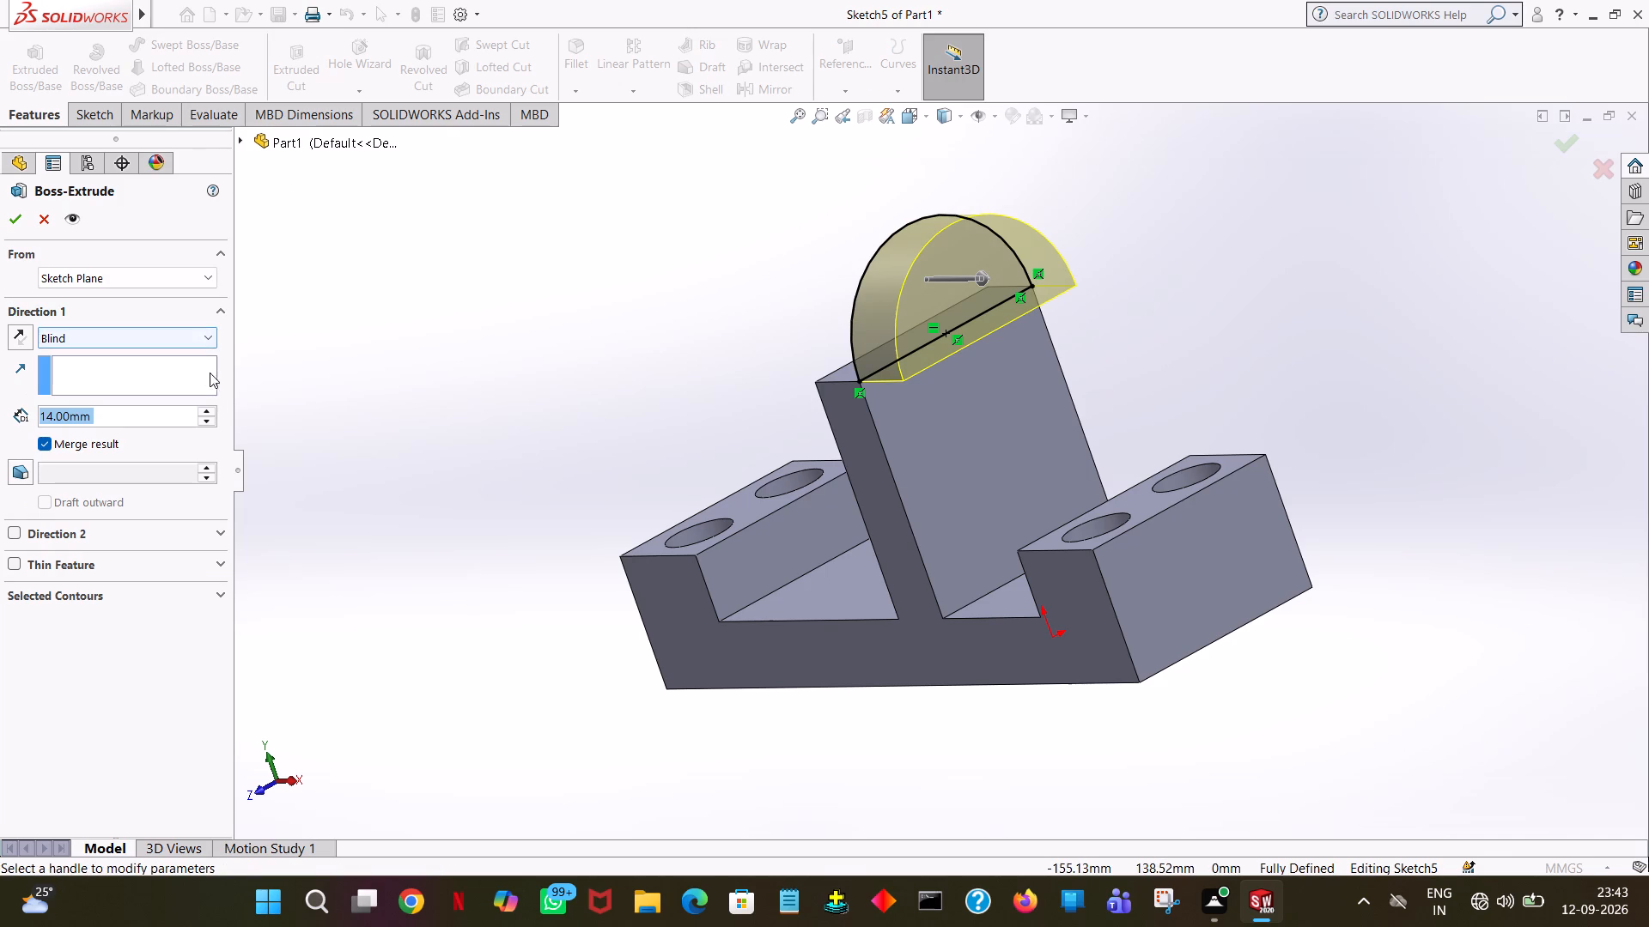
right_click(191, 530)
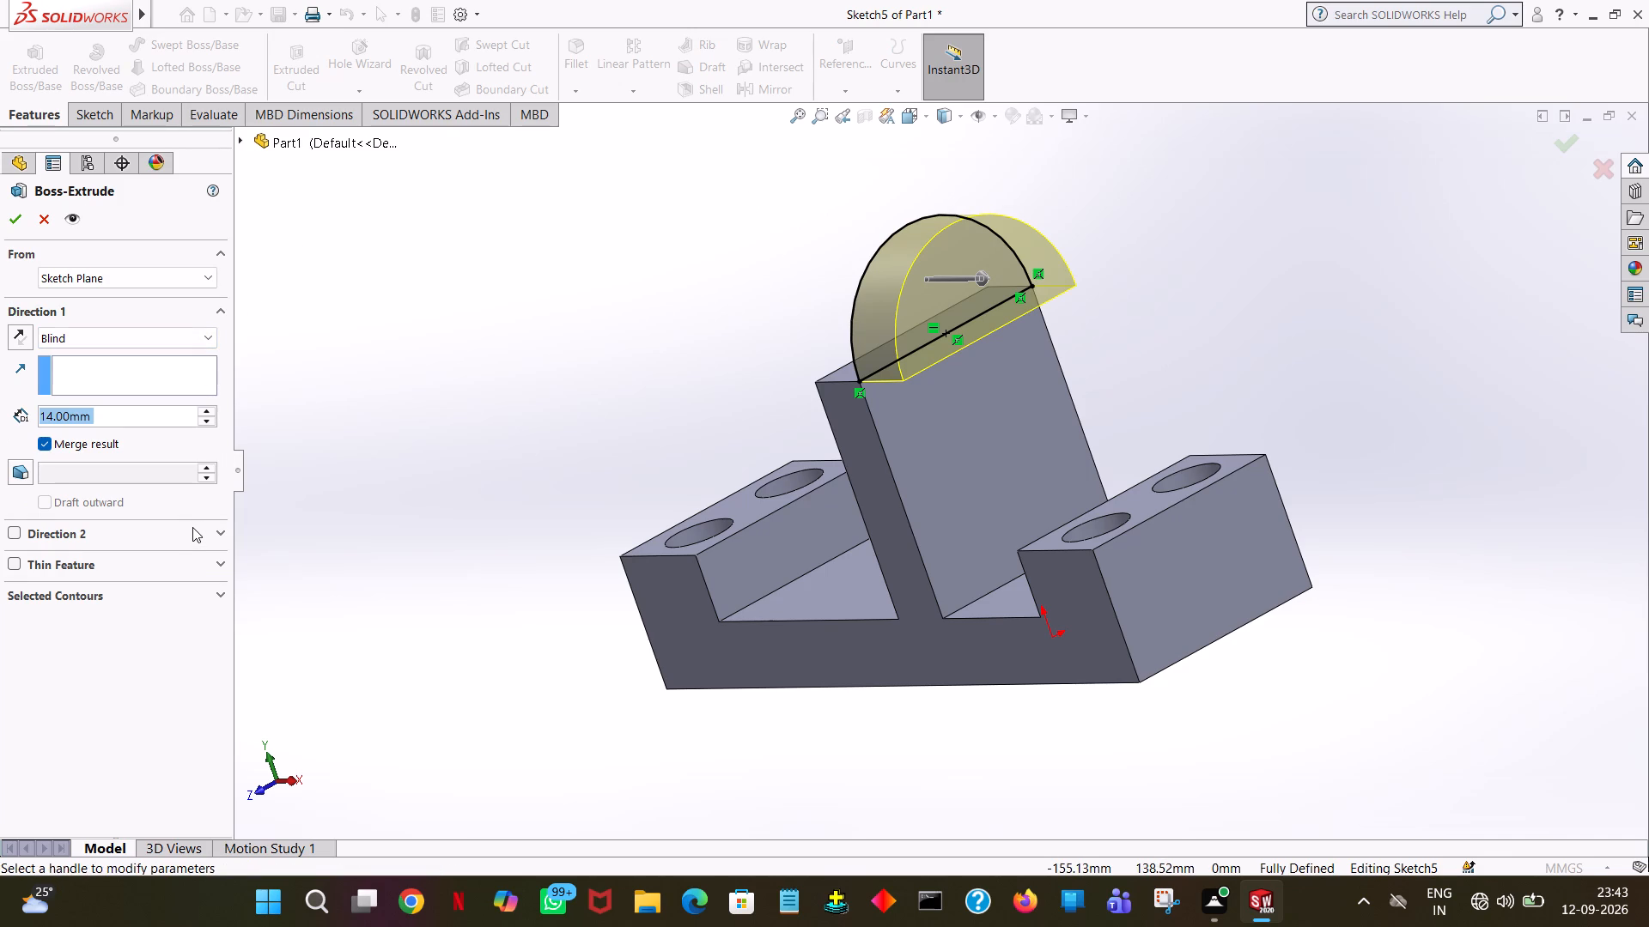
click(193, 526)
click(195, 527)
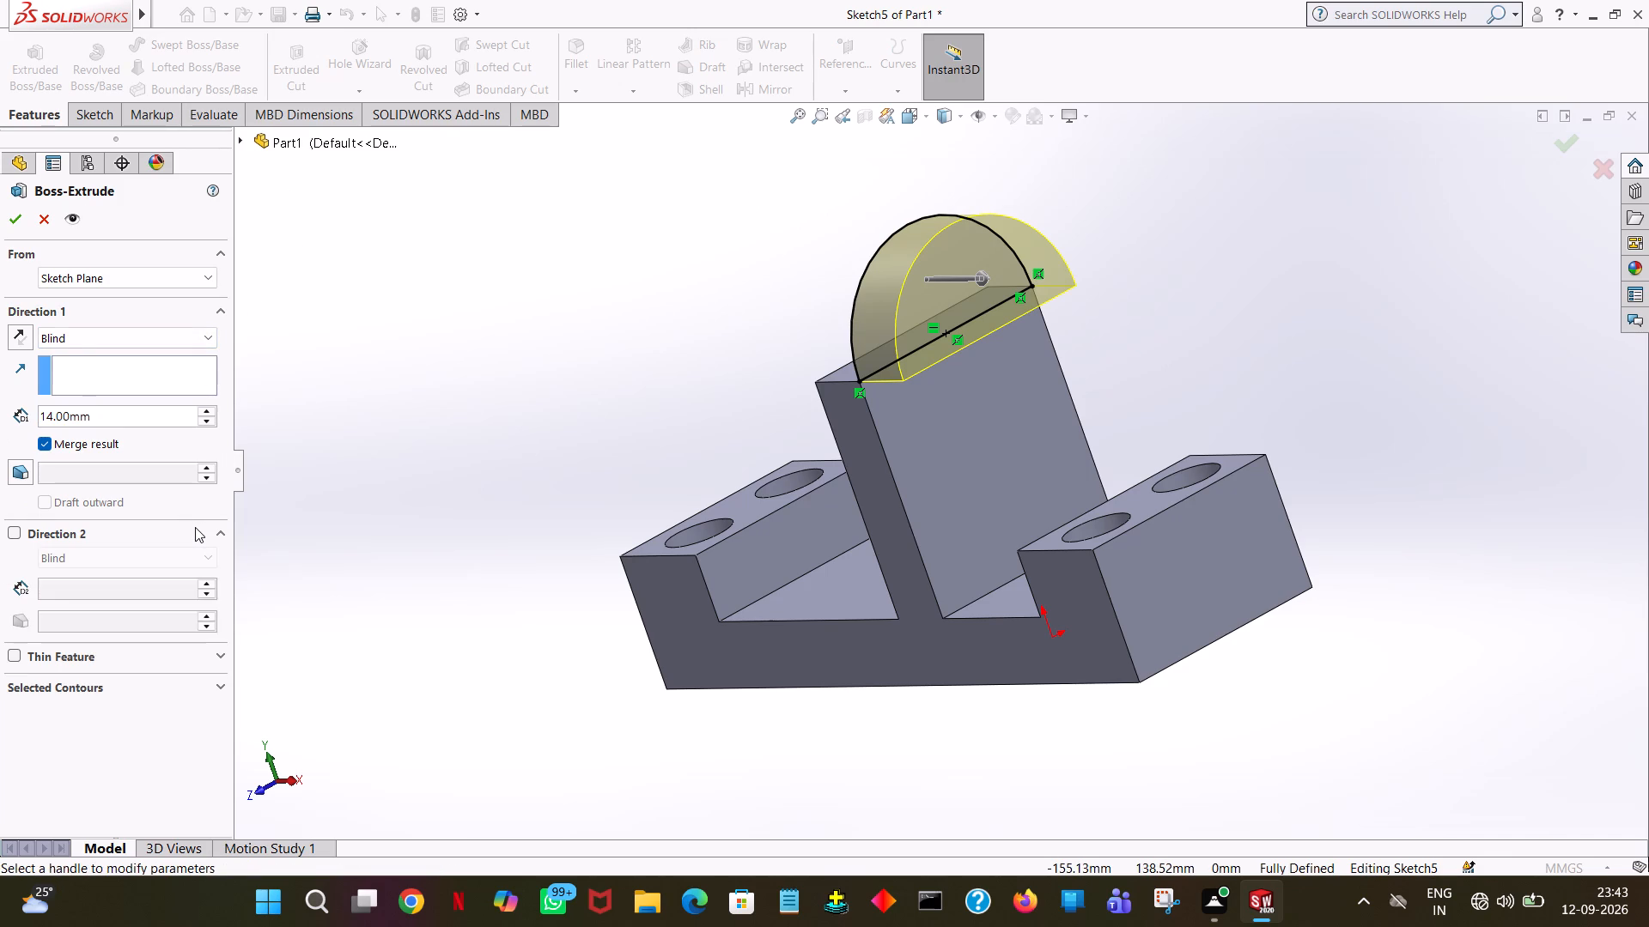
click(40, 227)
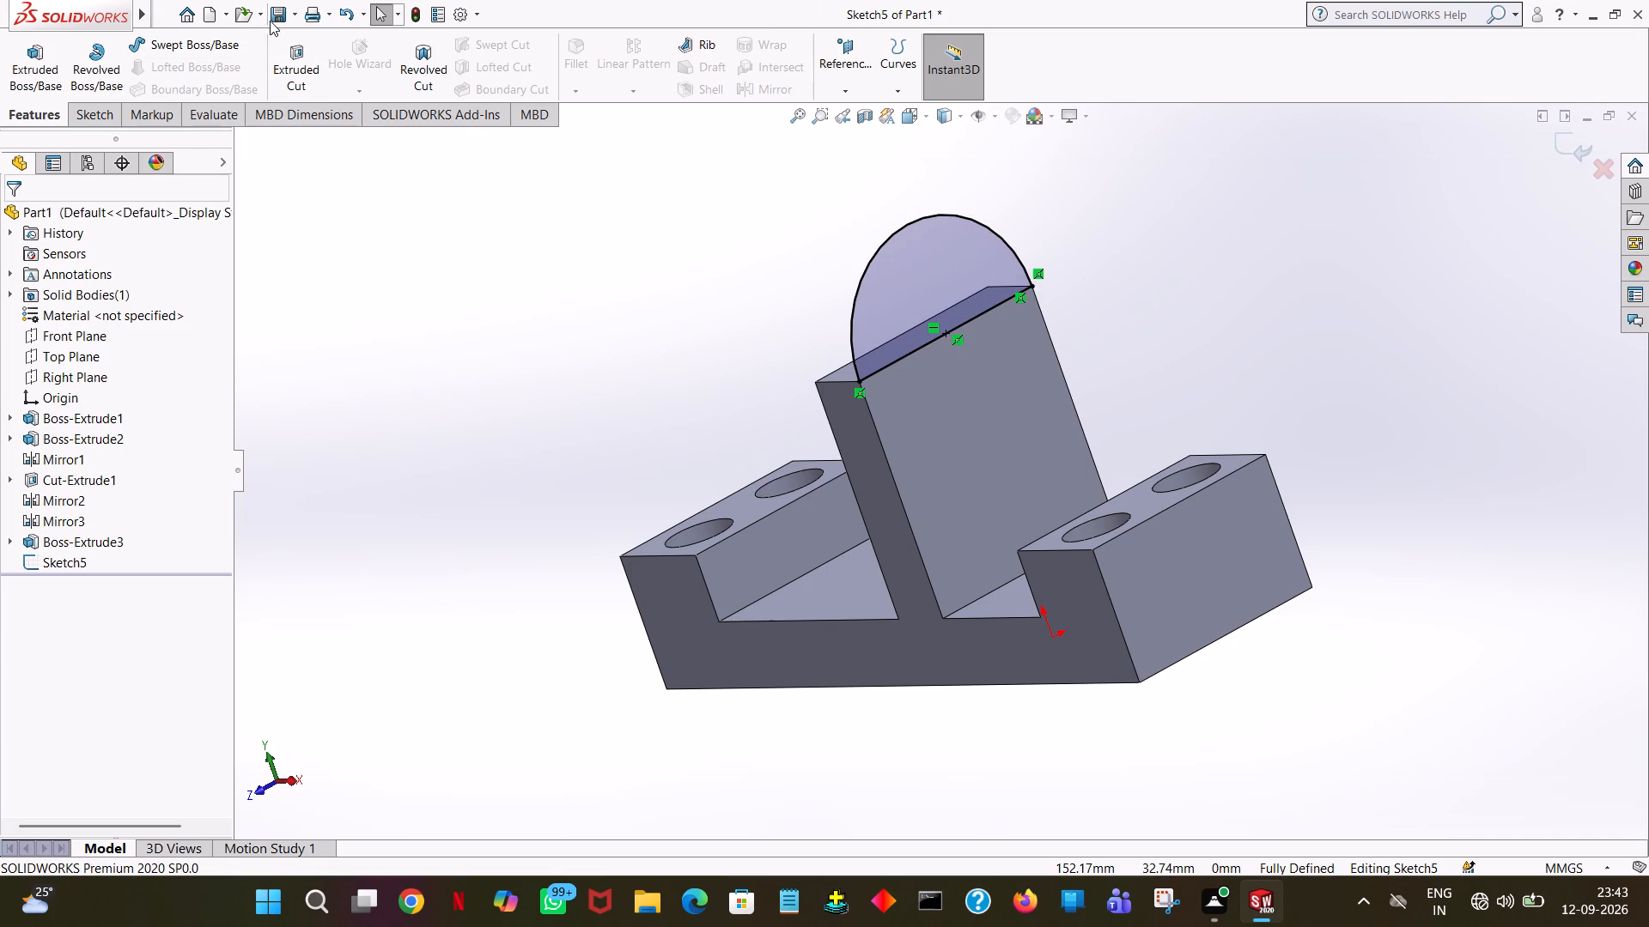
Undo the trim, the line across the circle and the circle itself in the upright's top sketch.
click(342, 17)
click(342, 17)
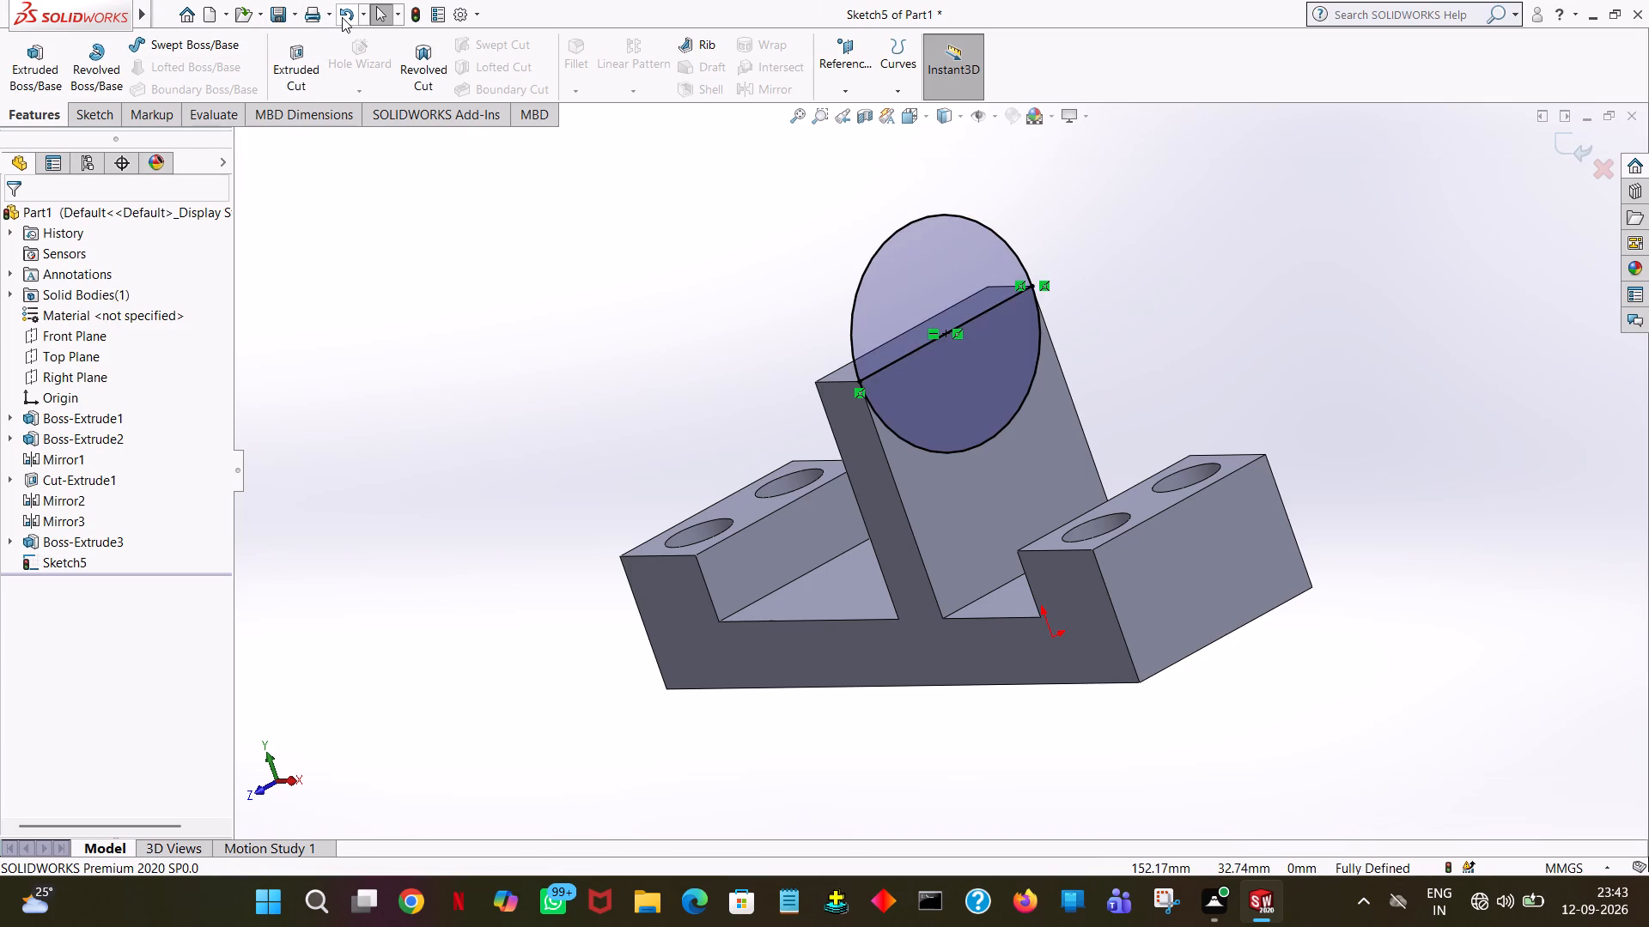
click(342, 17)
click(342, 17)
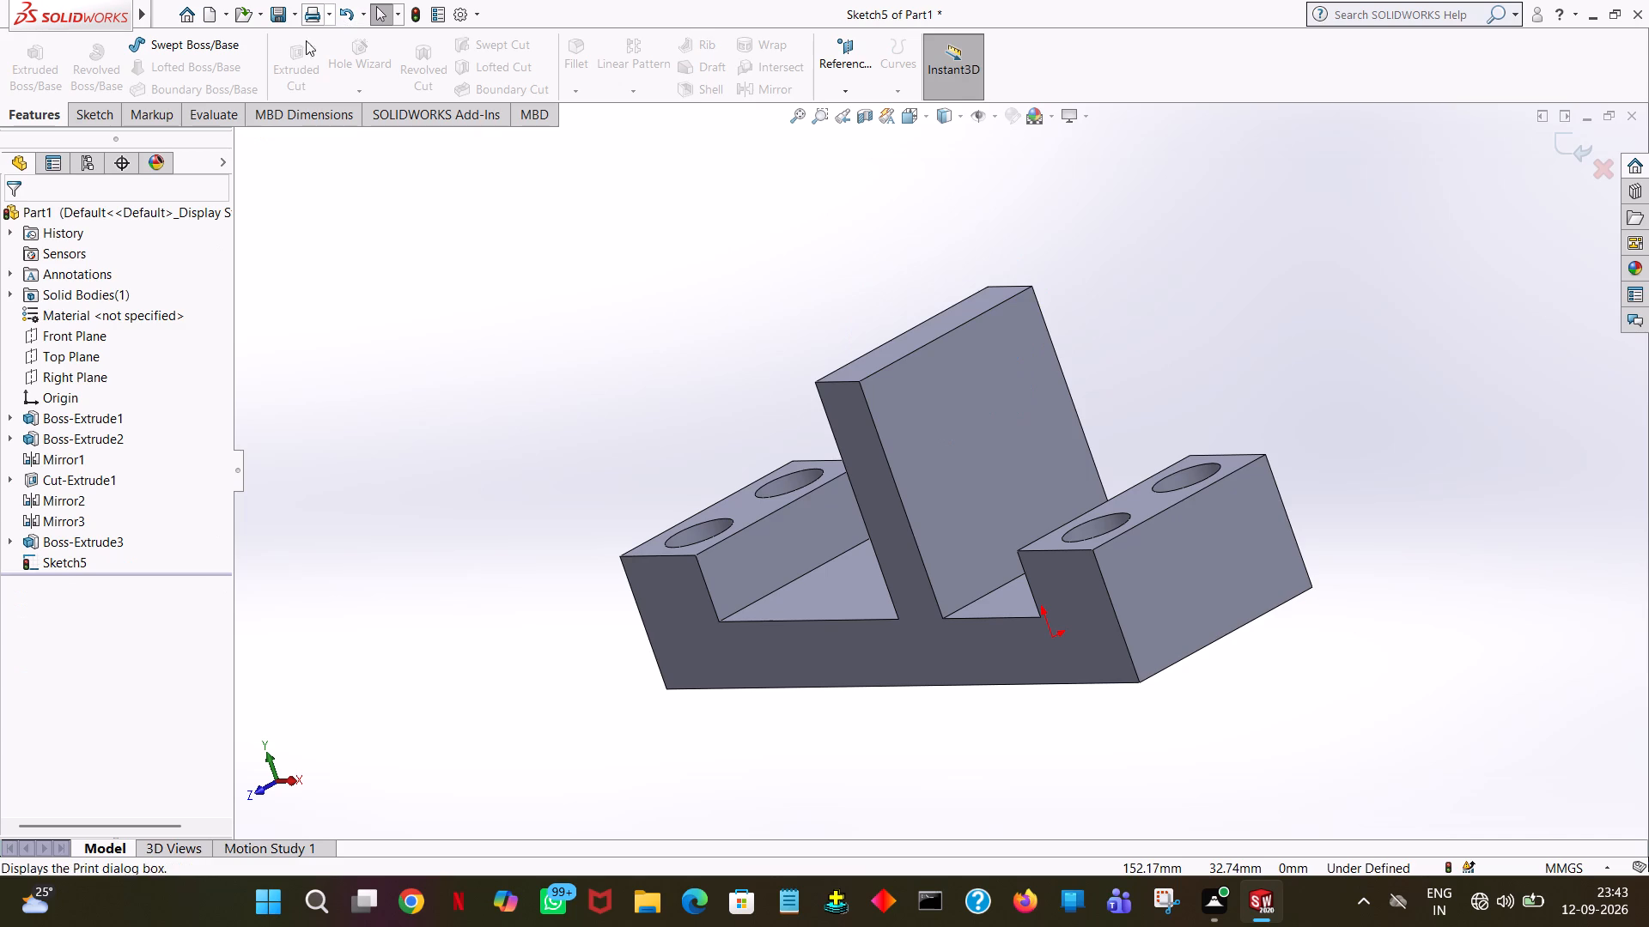
Sketch a circle of 23 mm radius from the midpoint of the upright's top edge out to that edge's corner.
click(78, 107)
click(194, 54)
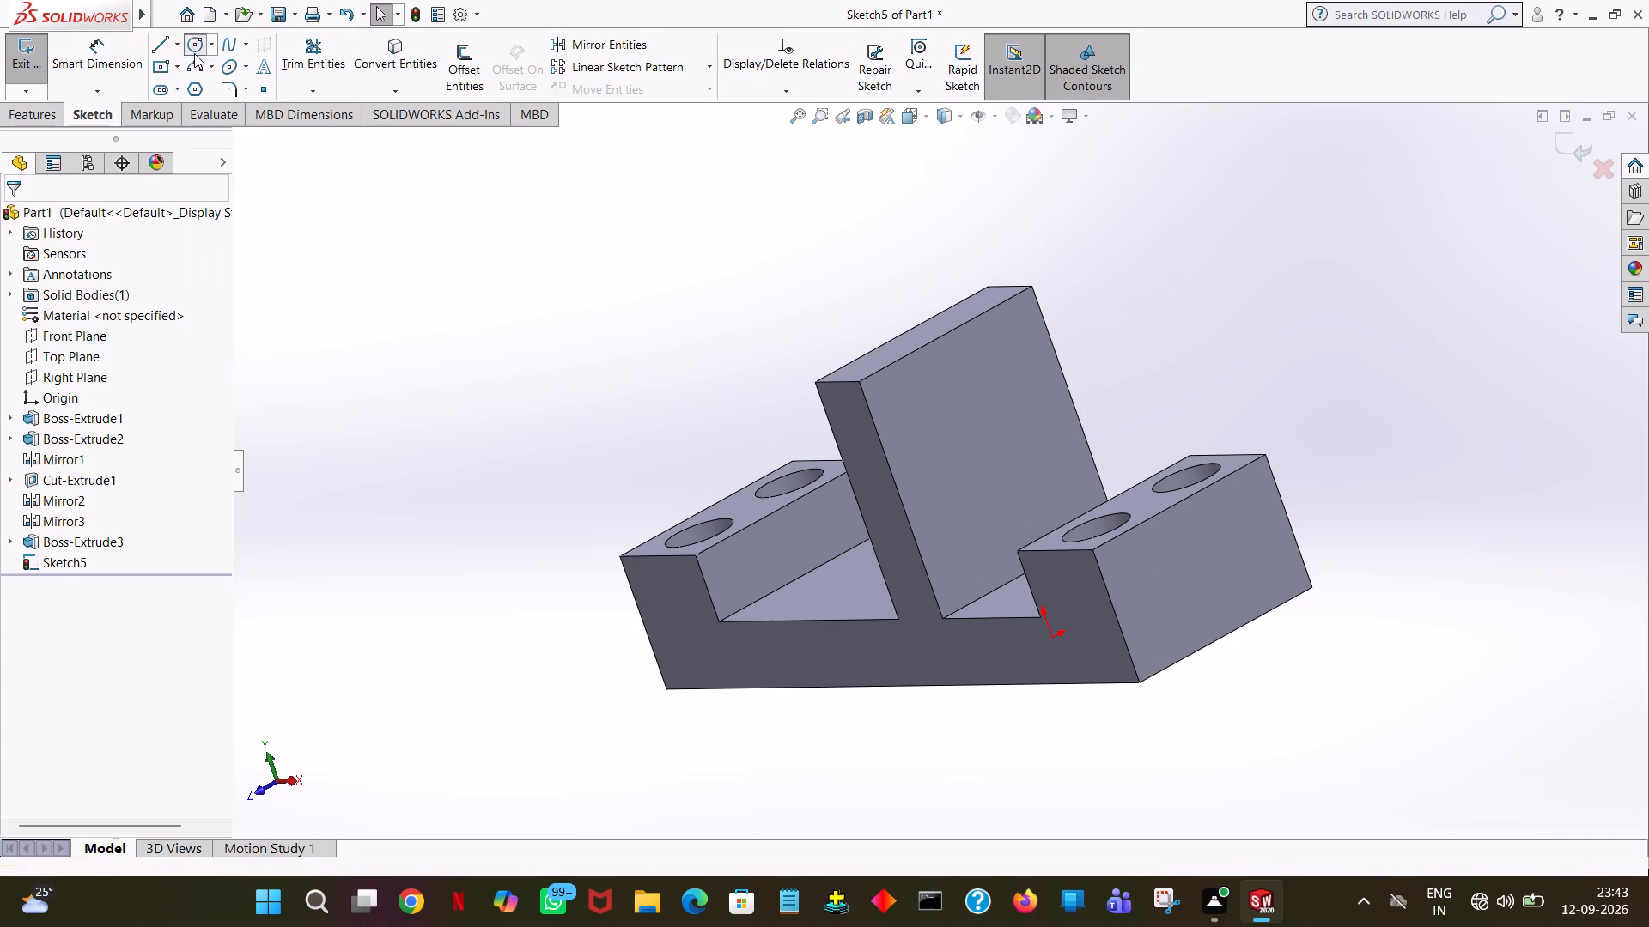
middle_drag(1341, 347, 1260, 411)
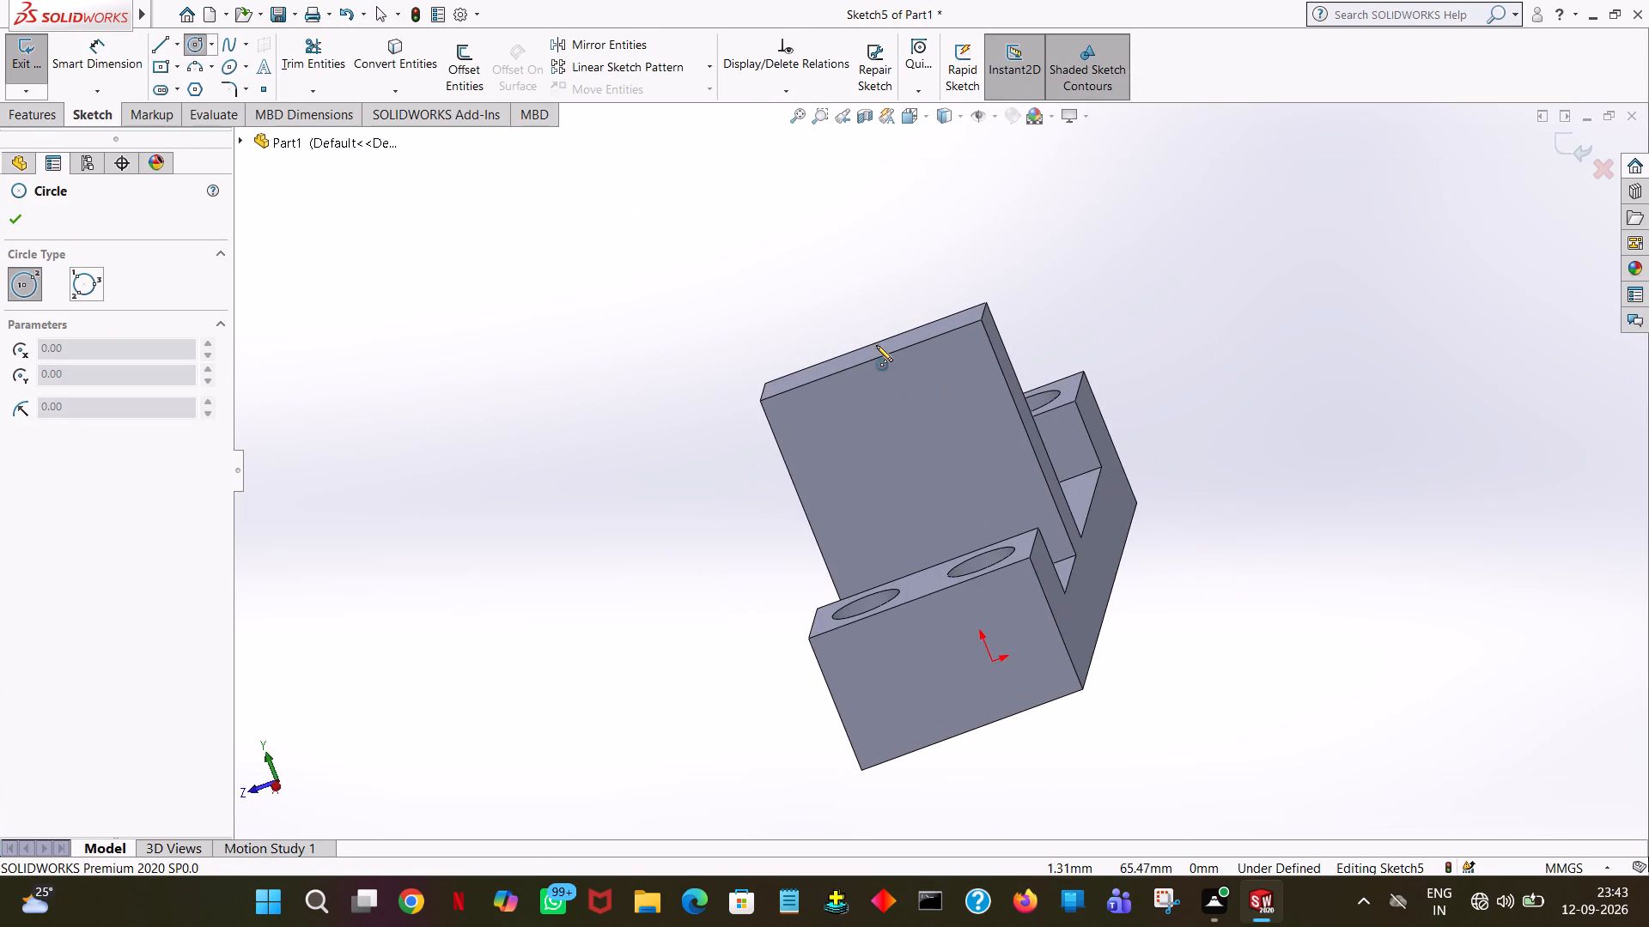
click(869, 360)
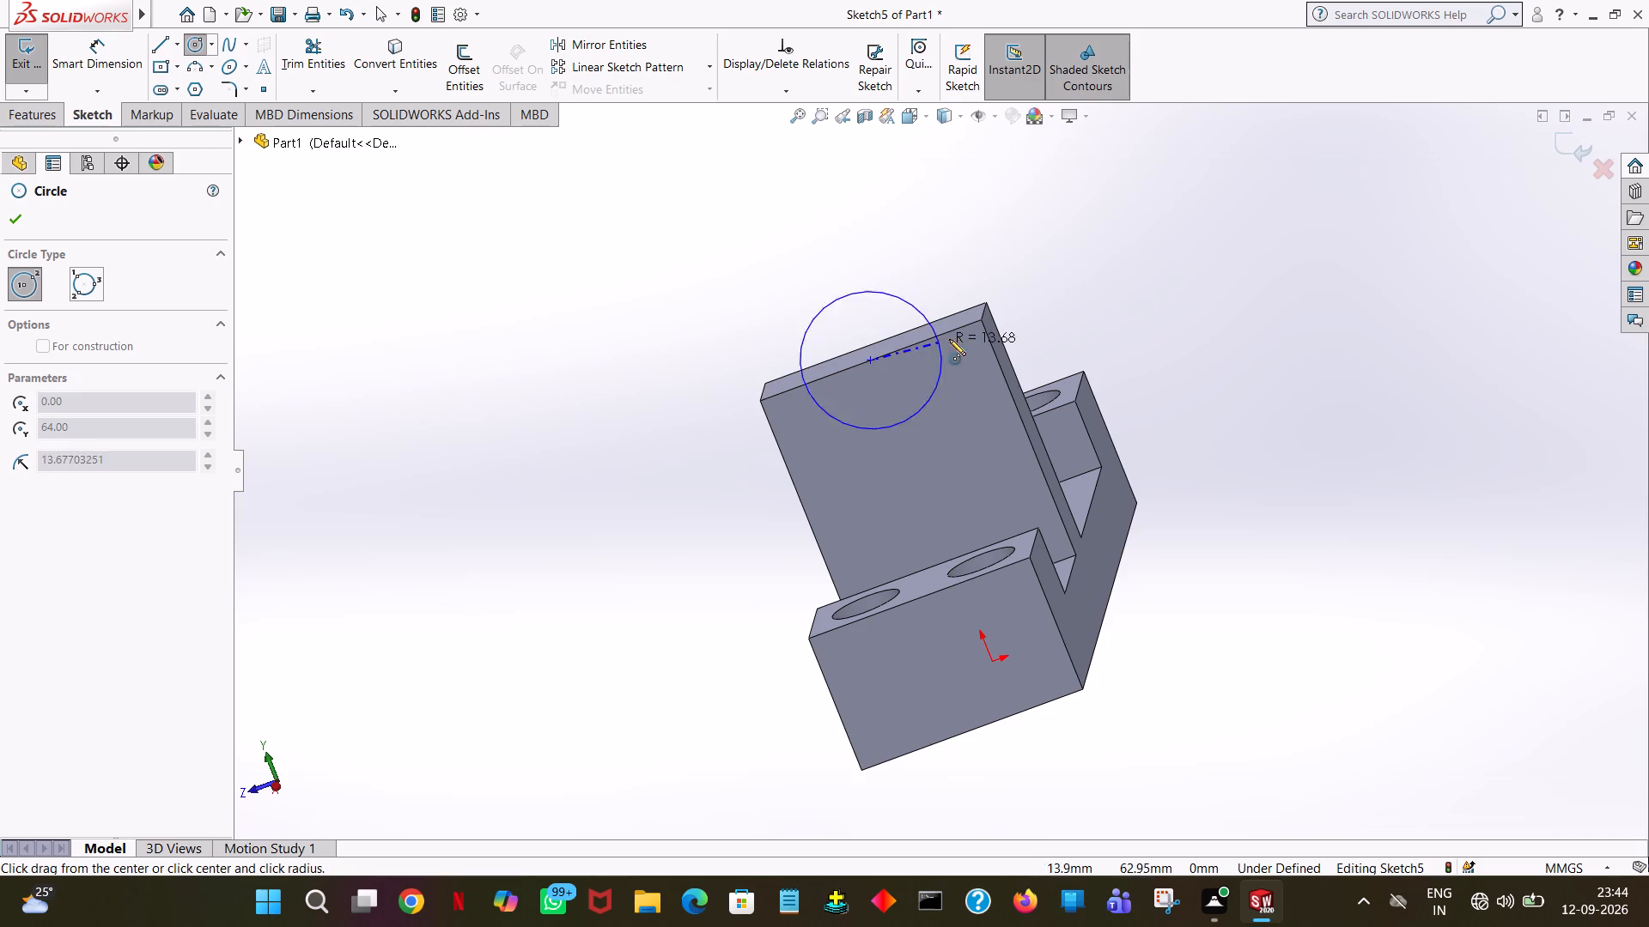
click(979, 318)
right_click(979, 318)
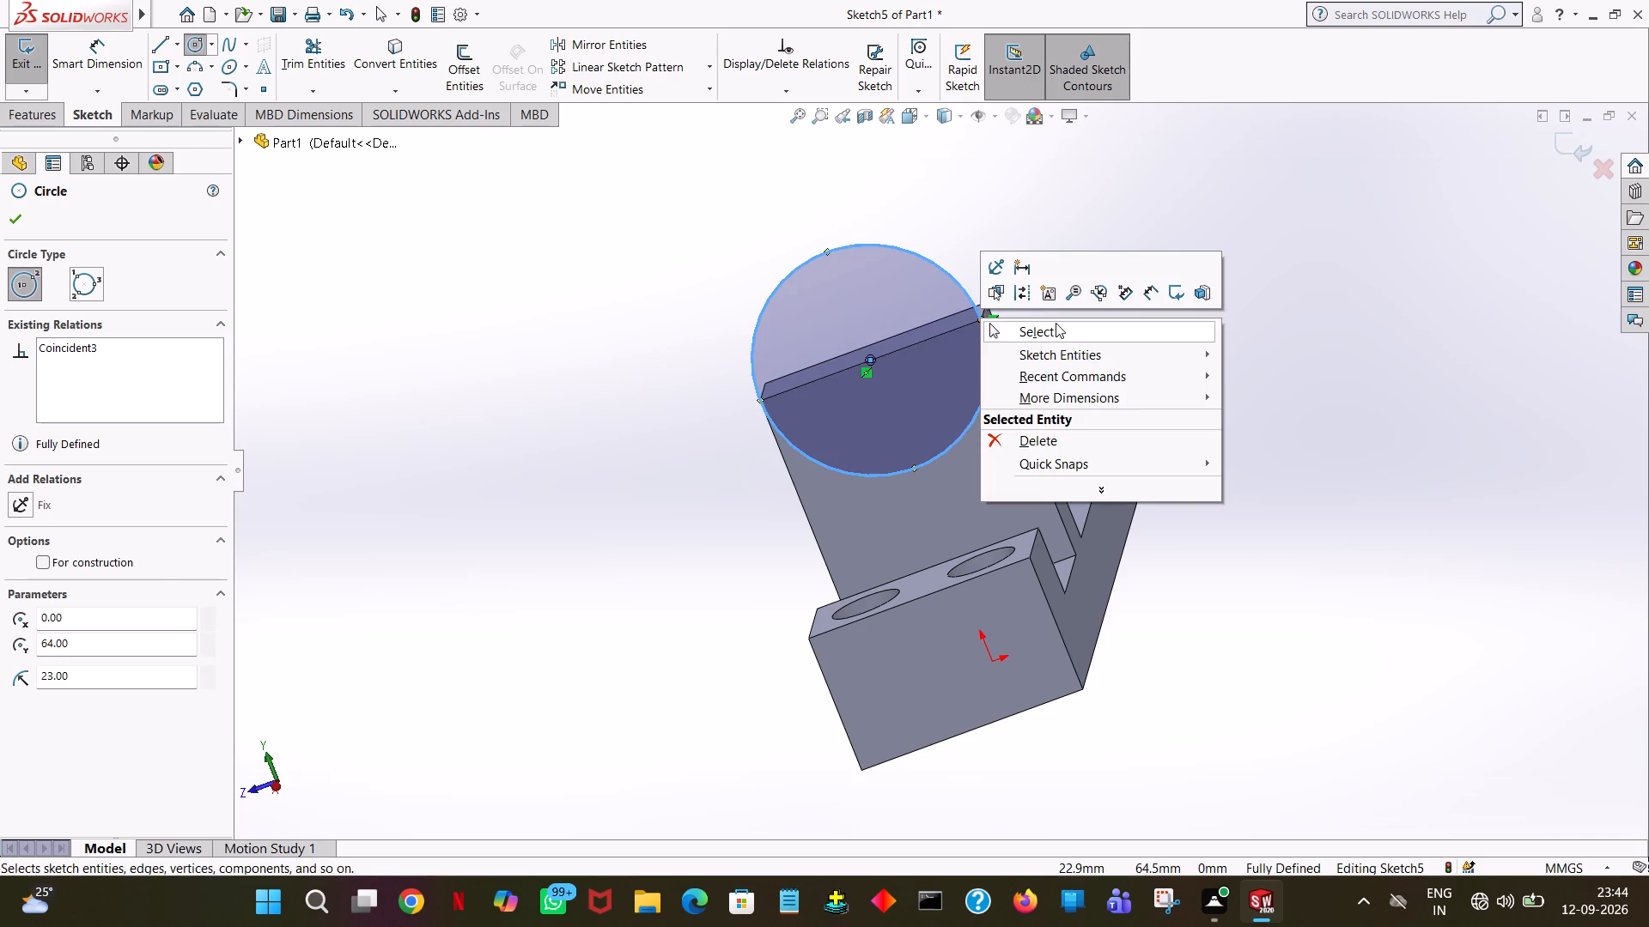
click(1056, 323)
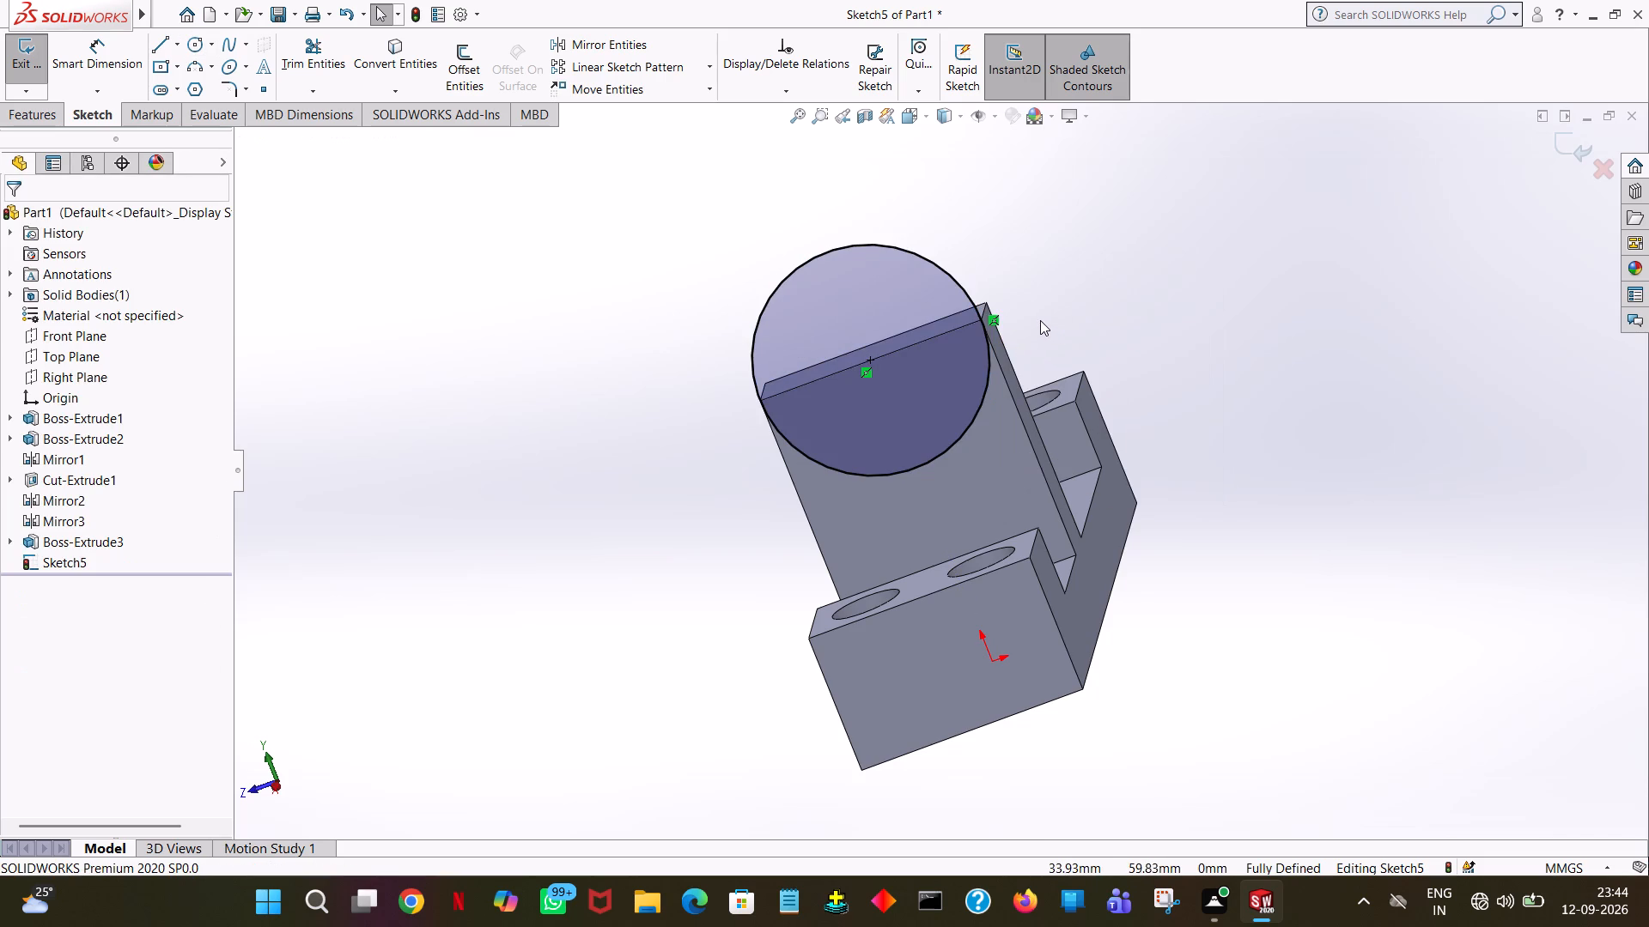
Sketch a vertical 23 mm line from the circle's centre up to its topmost point.
click(155, 50)
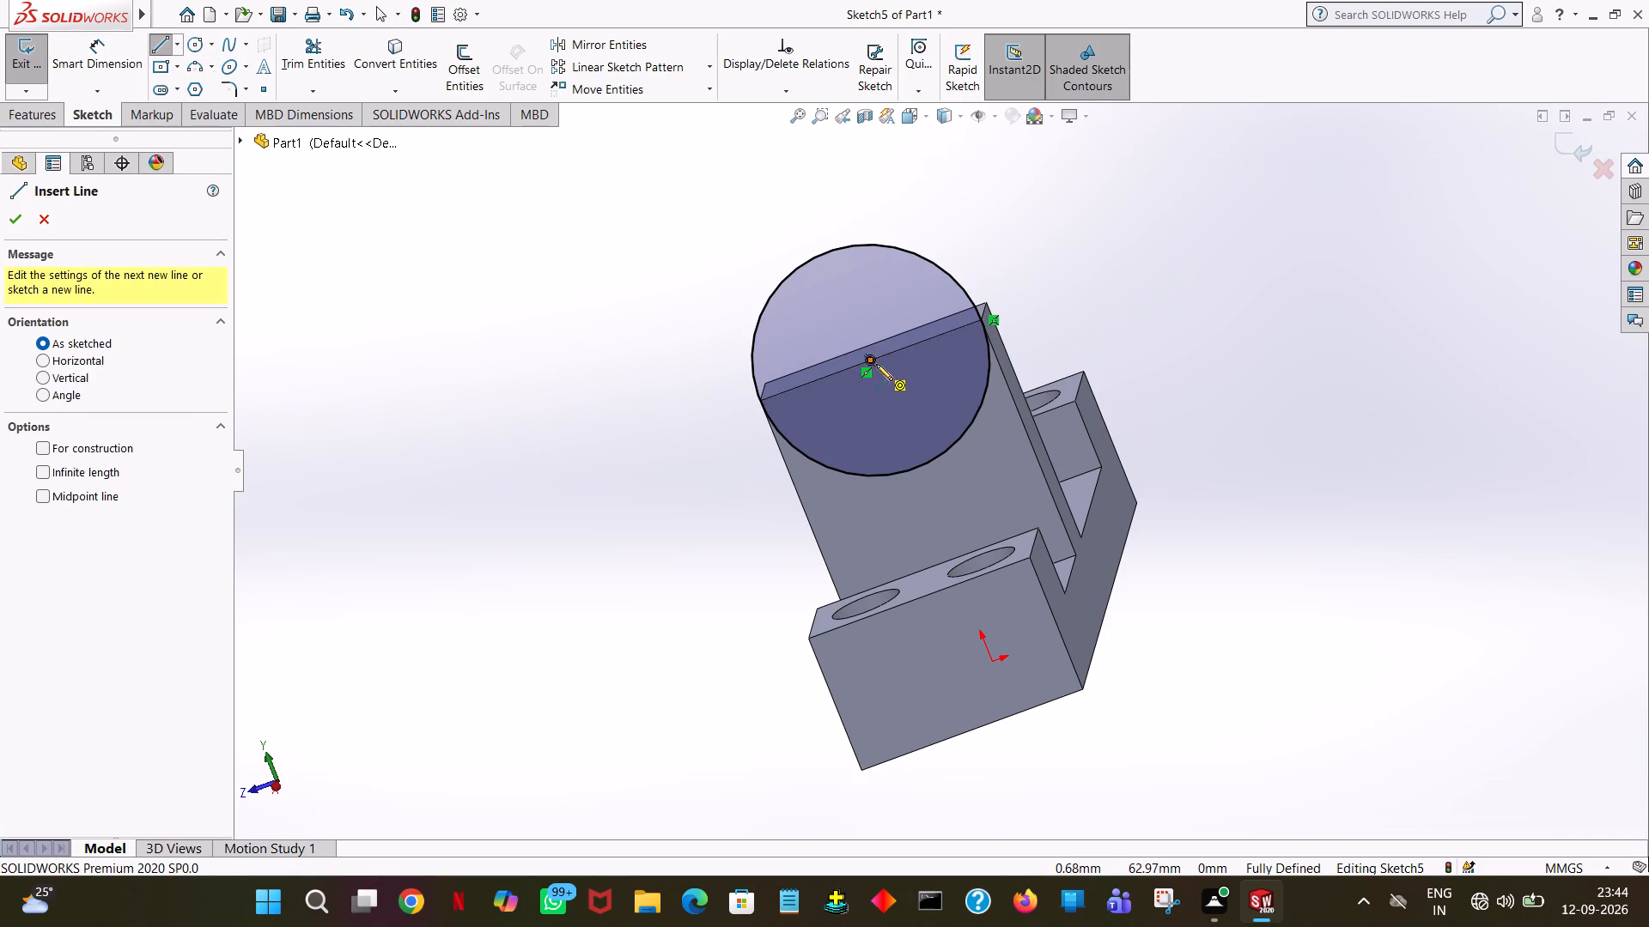
click(870, 360)
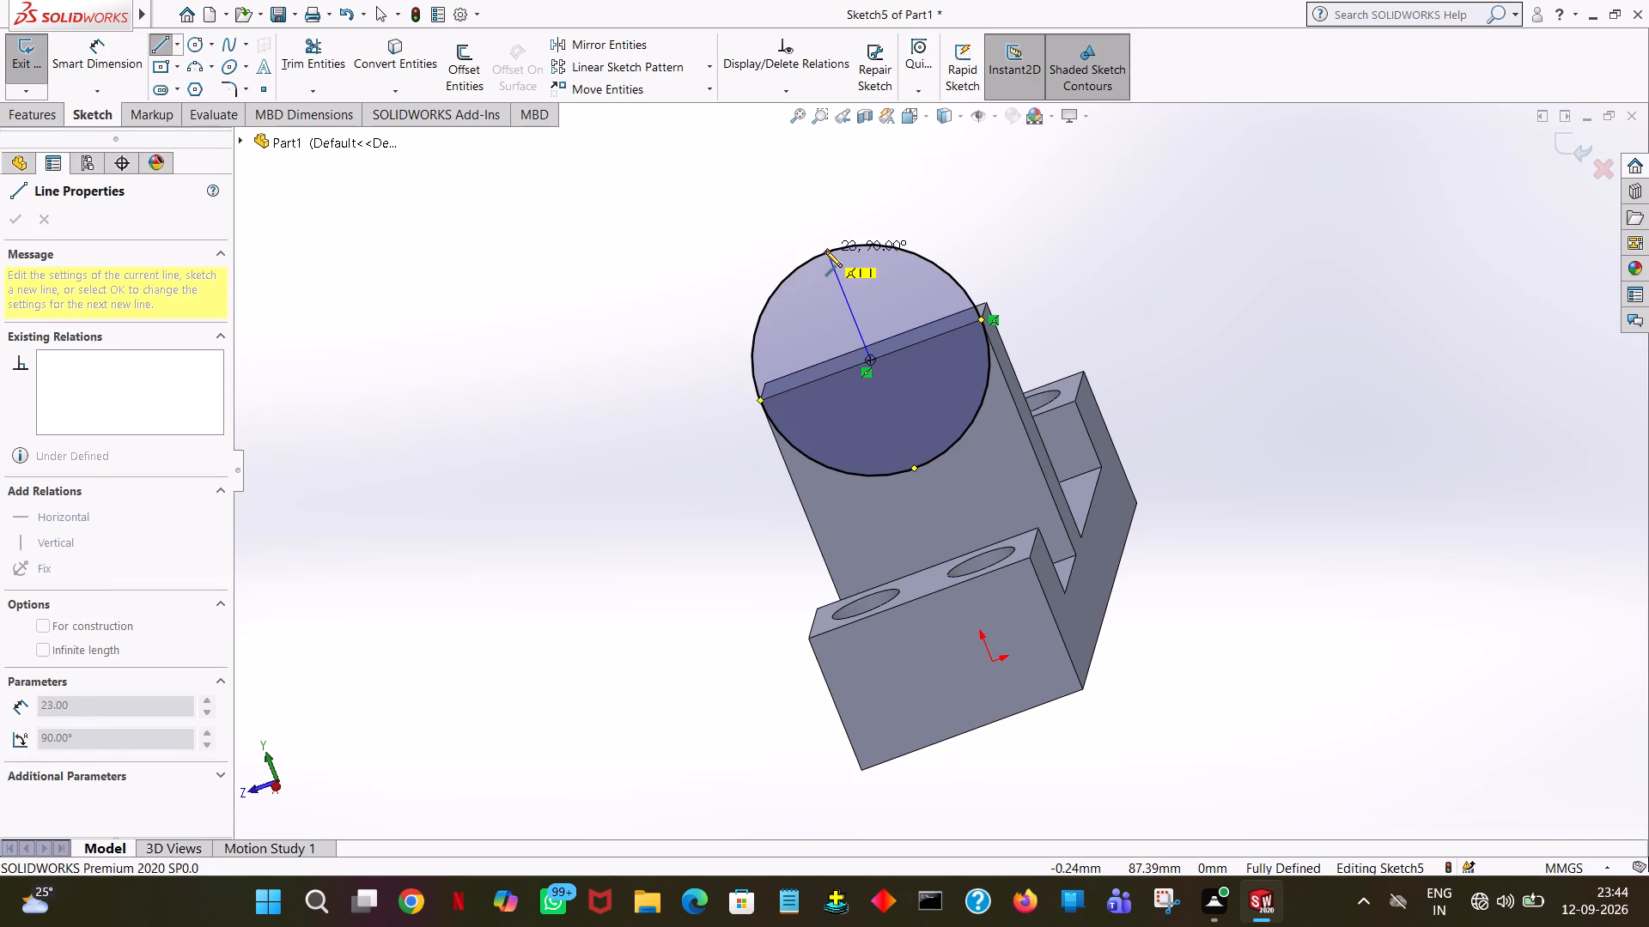
click(825, 251)
right_click(825, 251)
click(874, 260)
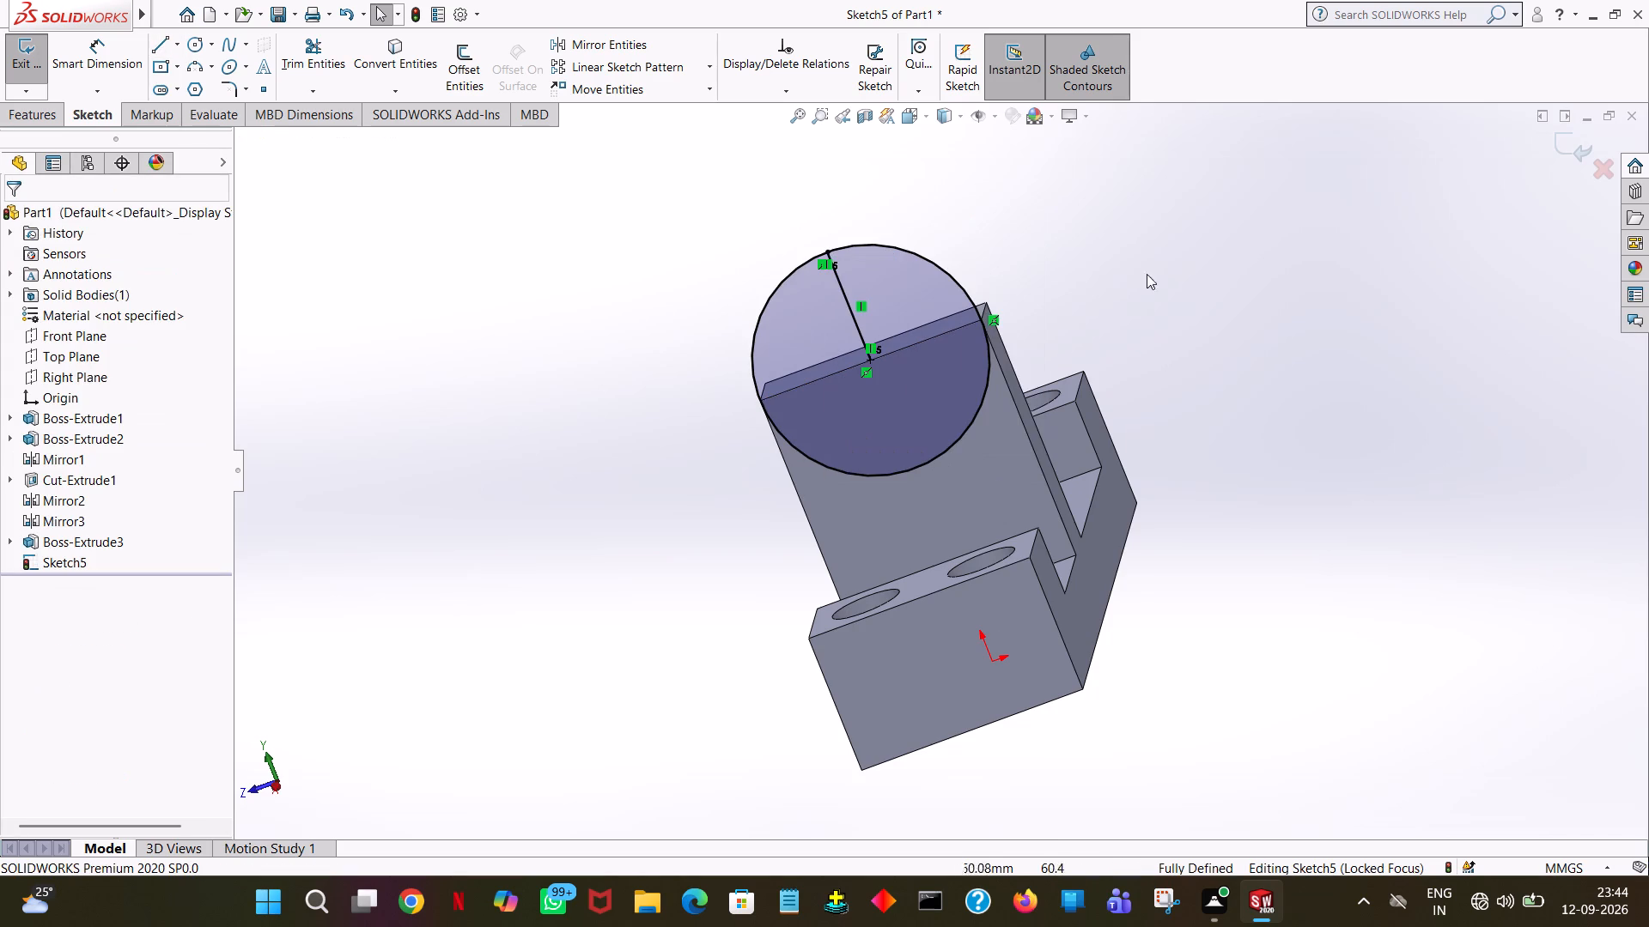
Sketch a horizontal 23 mm line from the circle's centre along the upright's top edge to its corner.
click(165, 52)
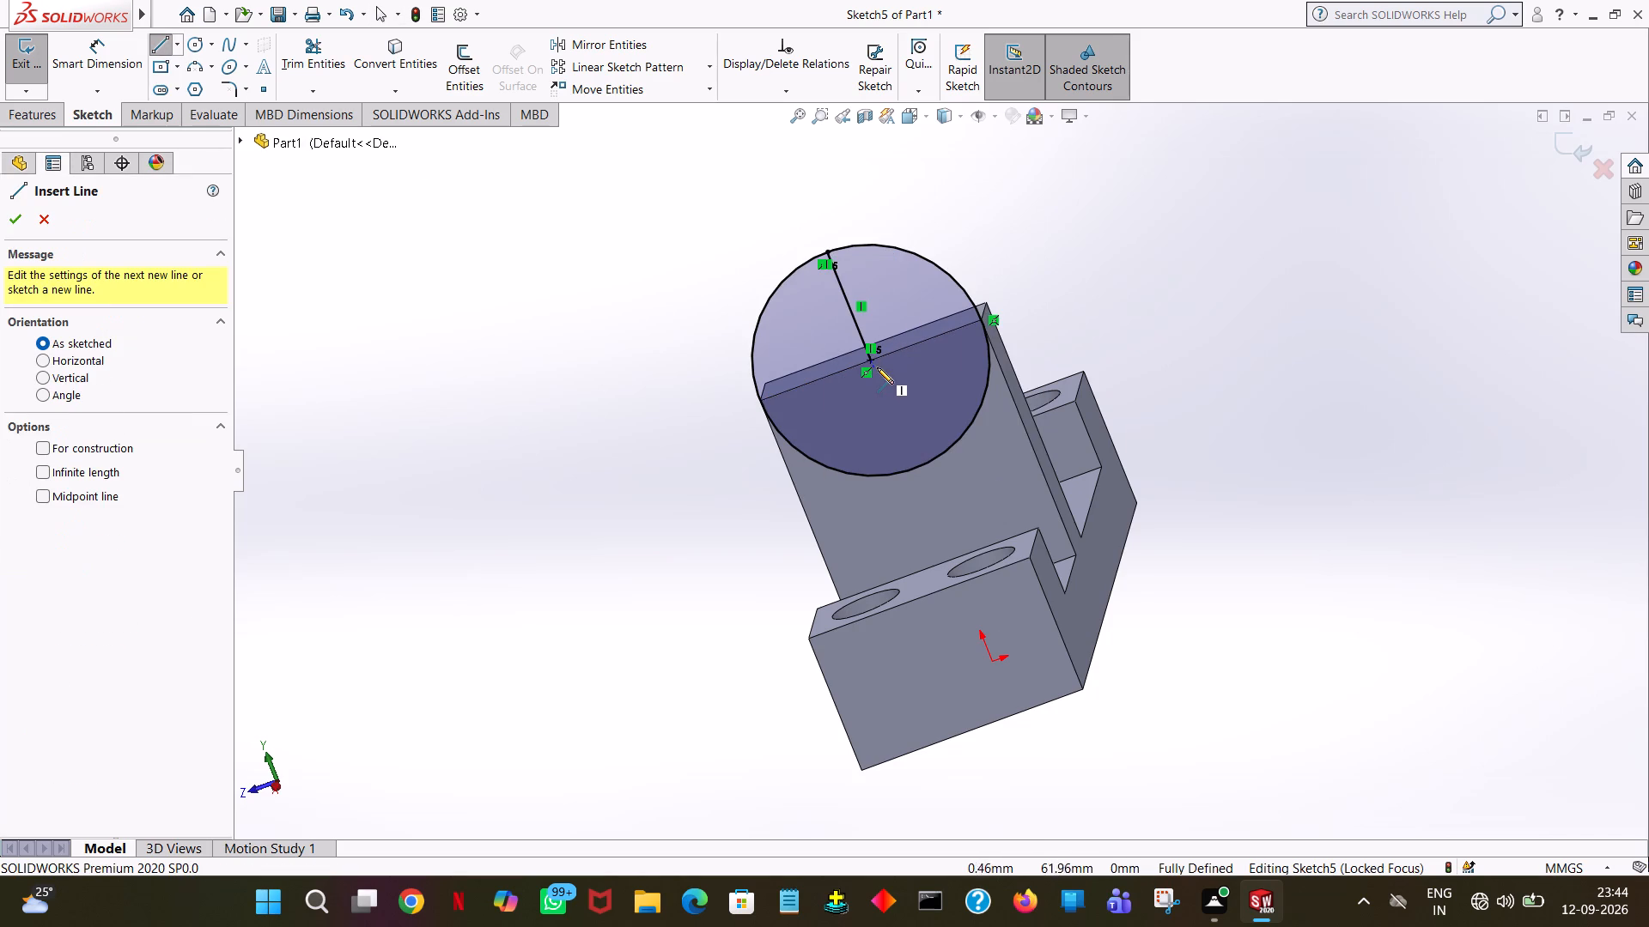
click(872, 360)
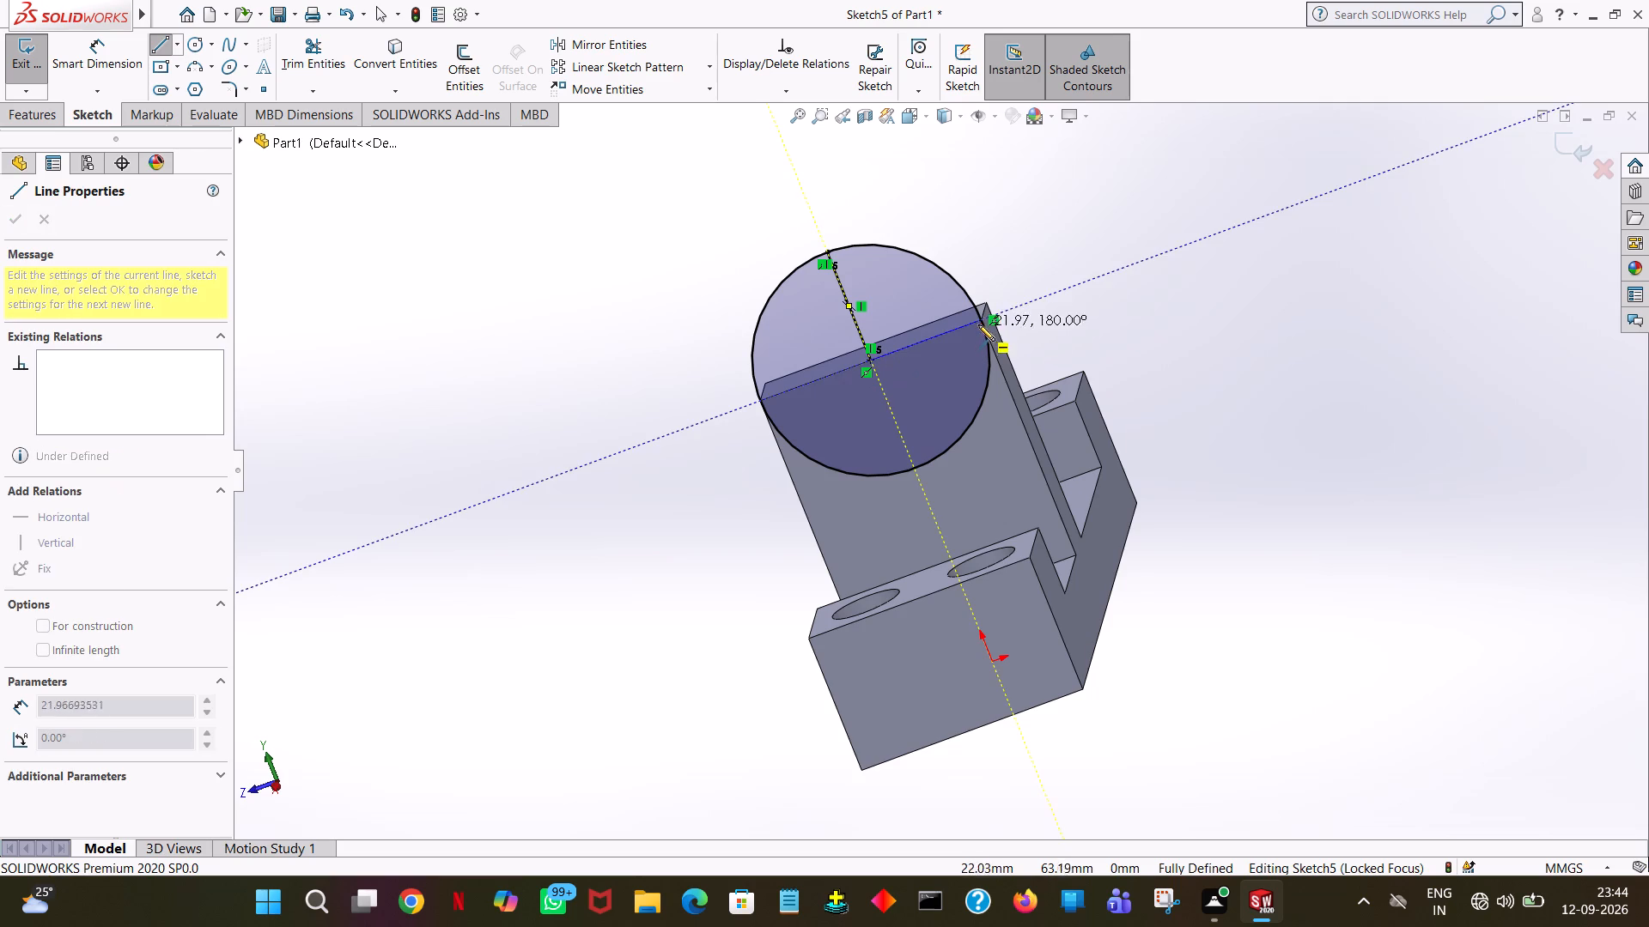
click(980, 319)
right_click(980, 319)
click(1019, 331)
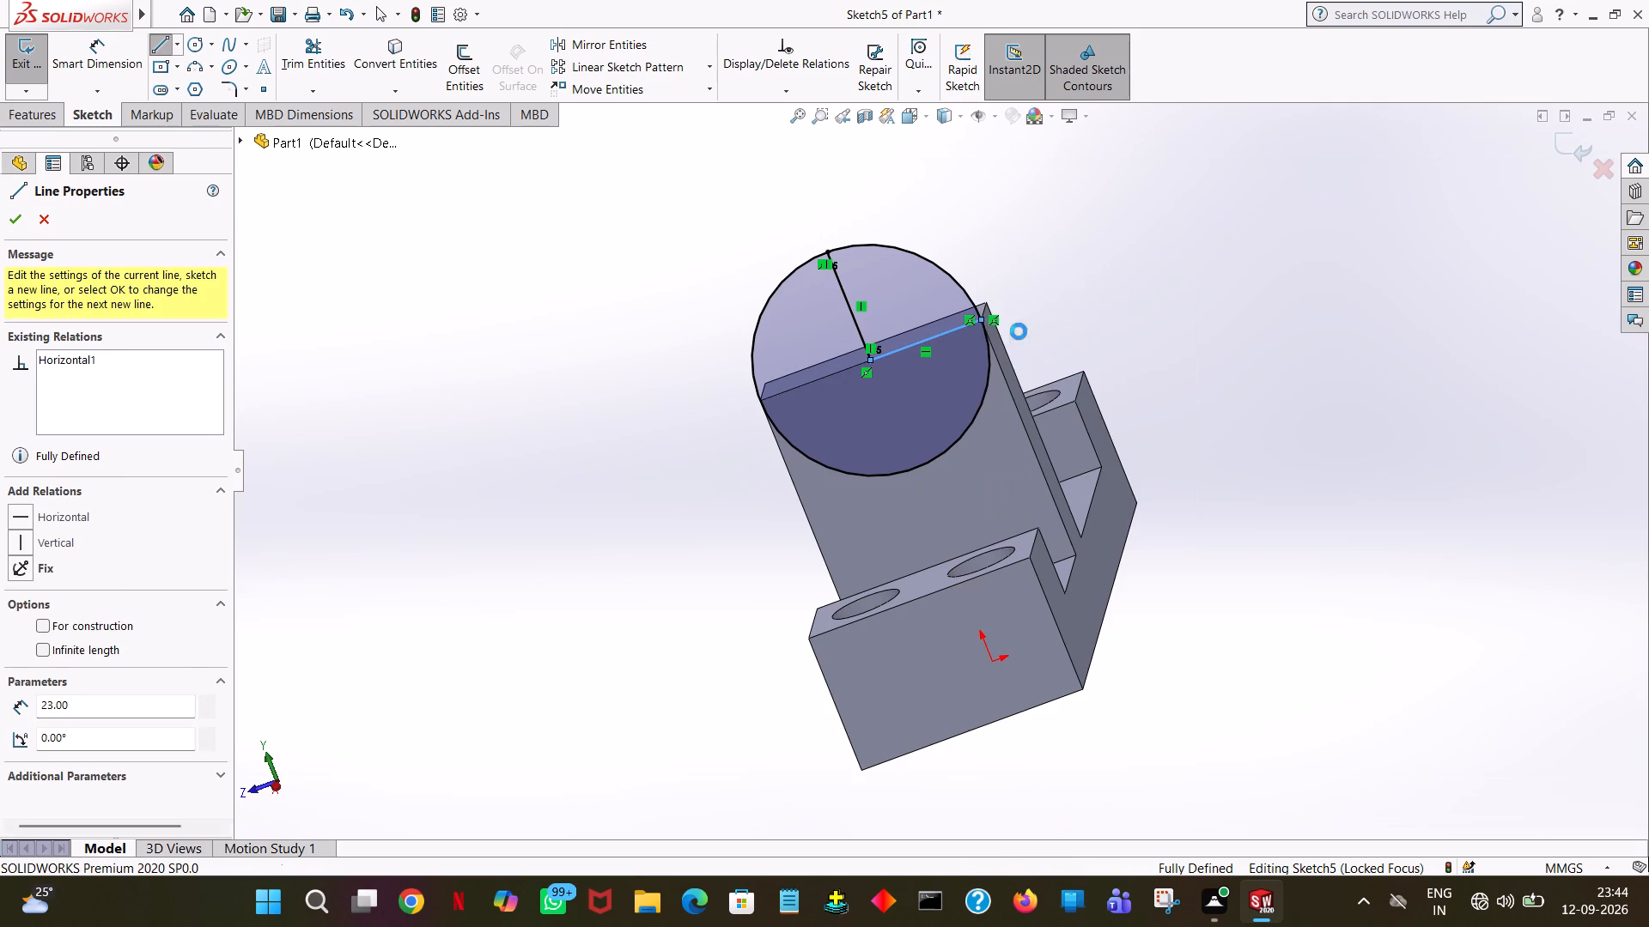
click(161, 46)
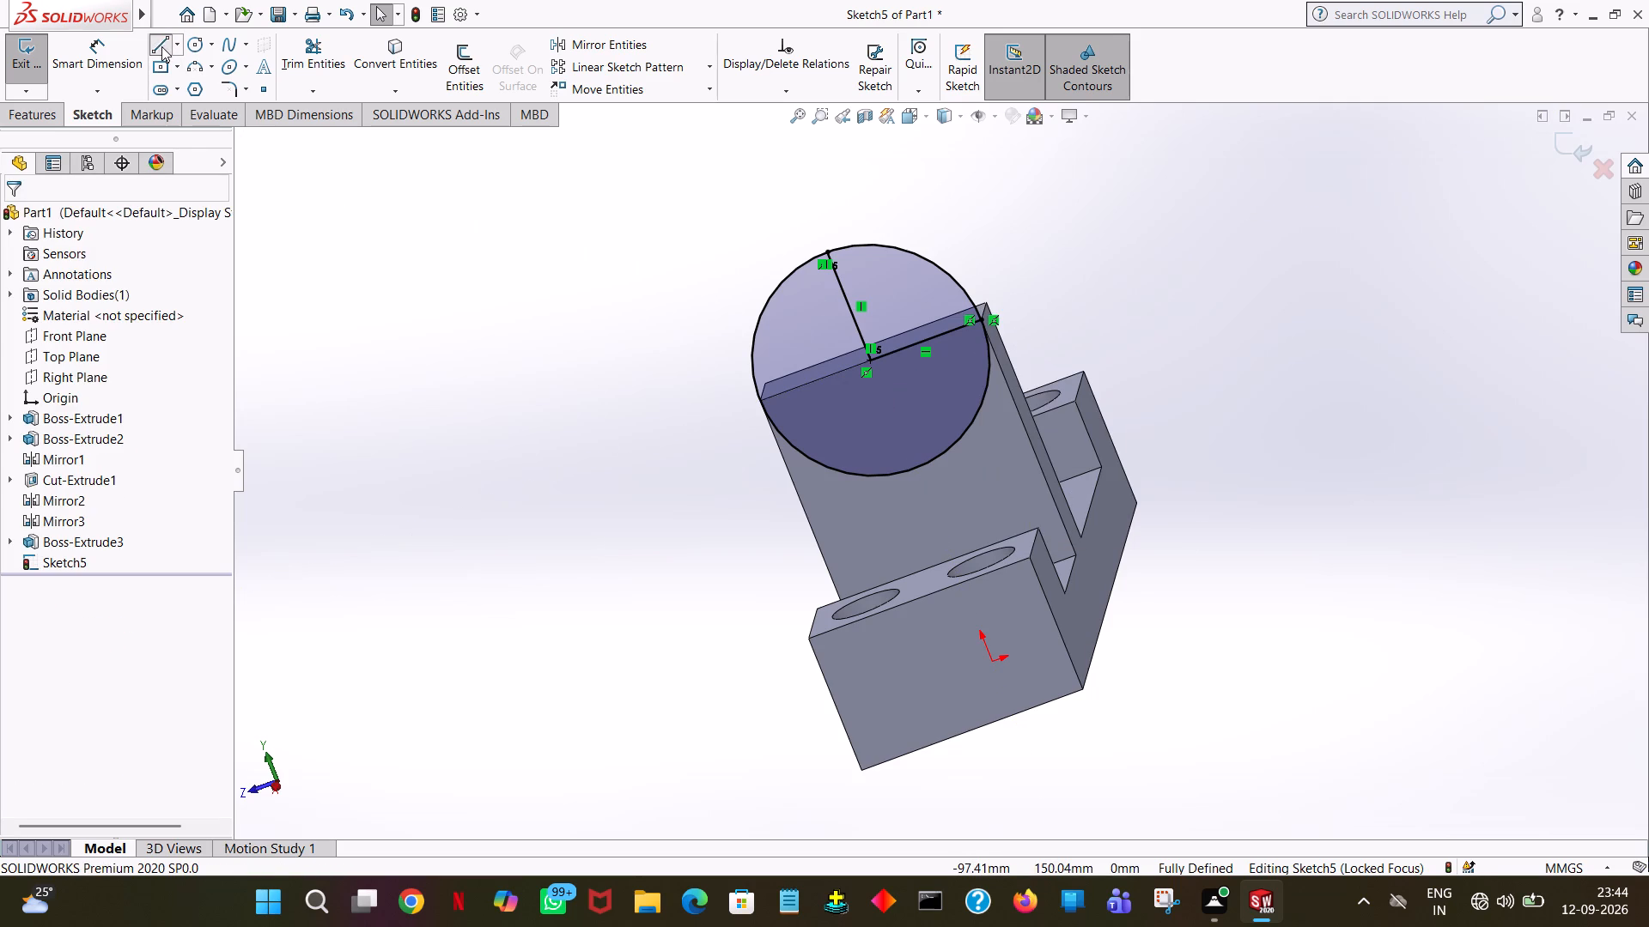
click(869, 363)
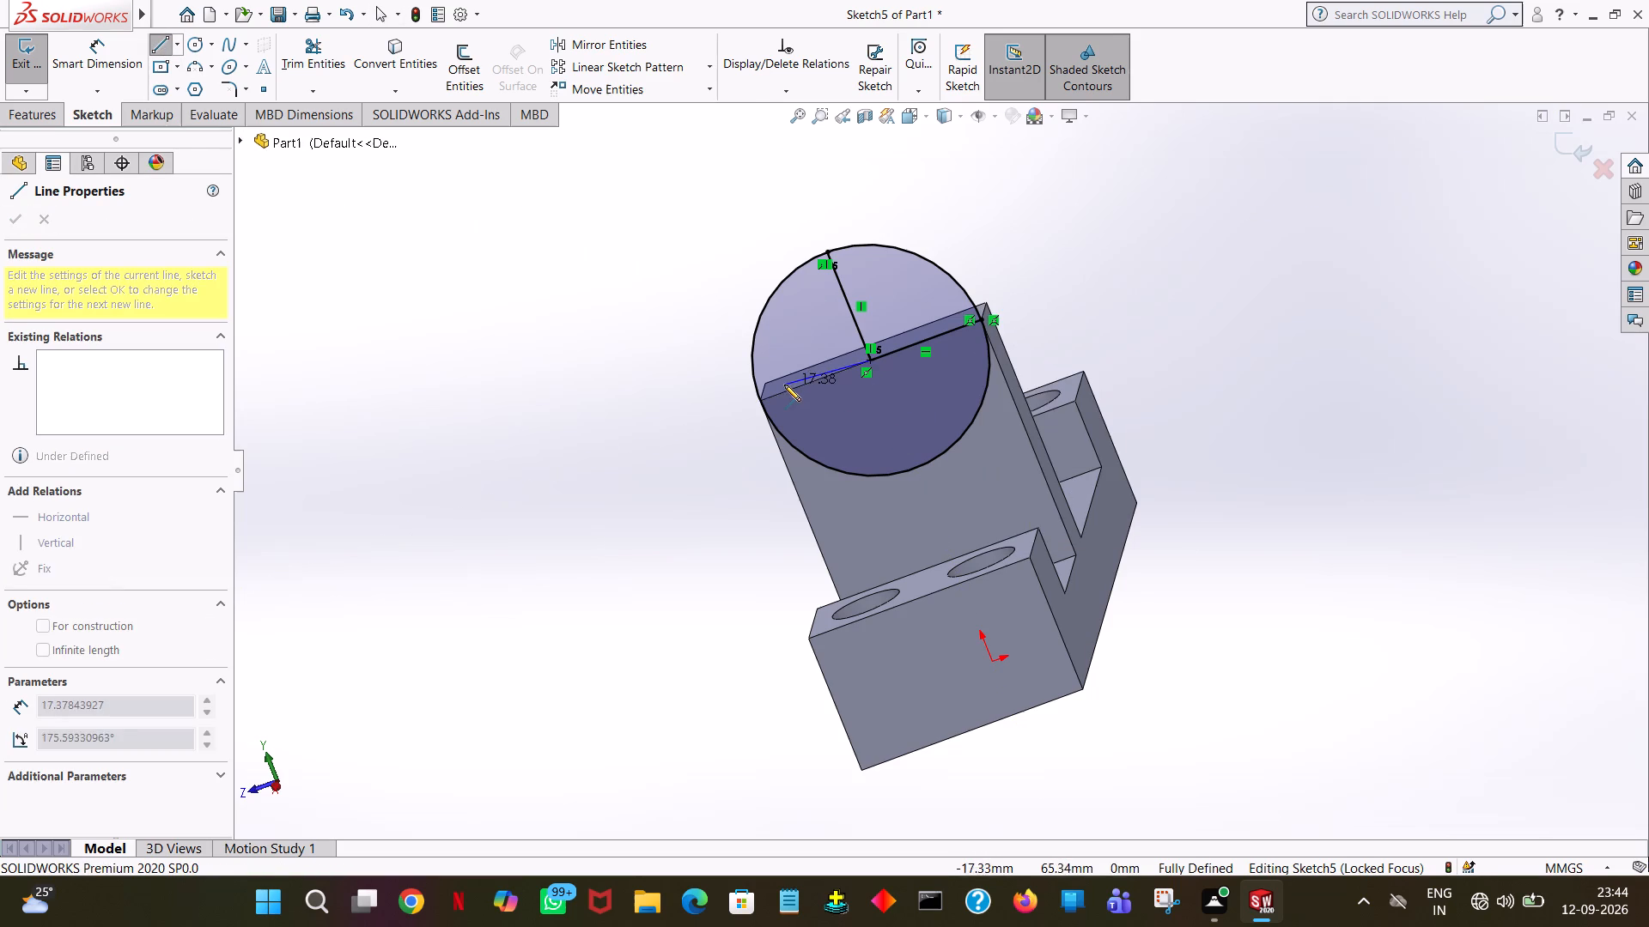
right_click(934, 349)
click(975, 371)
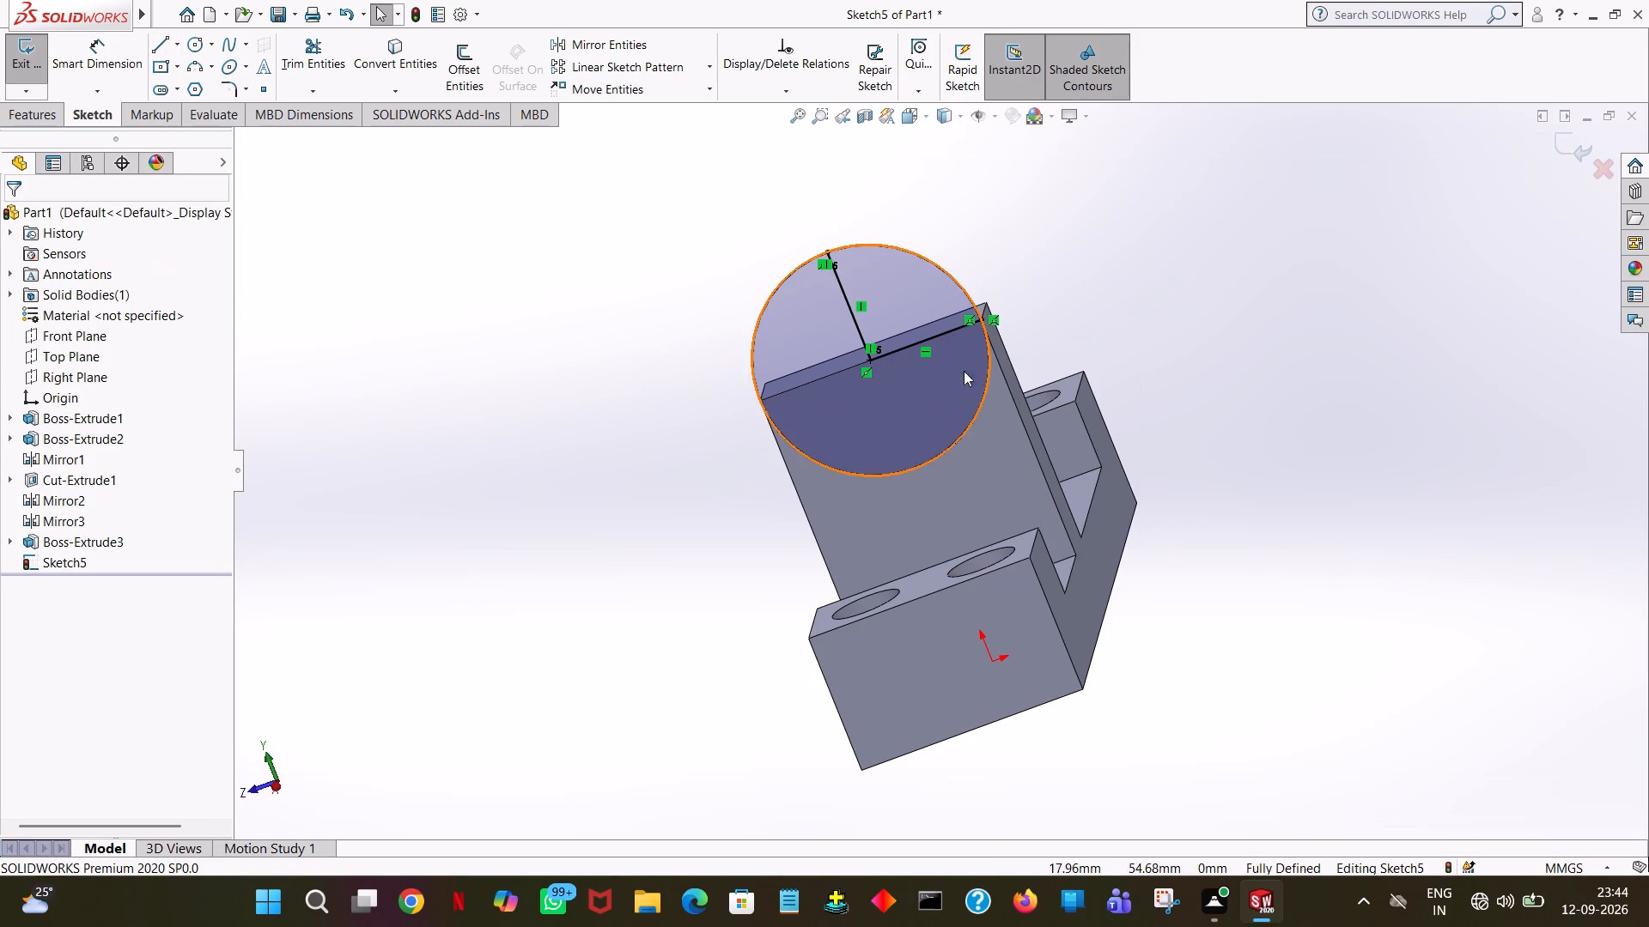
Trim the circle in the upright's top sketch to the quarter arc joining the vertical and horizontal radius lines.
click(313, 50)
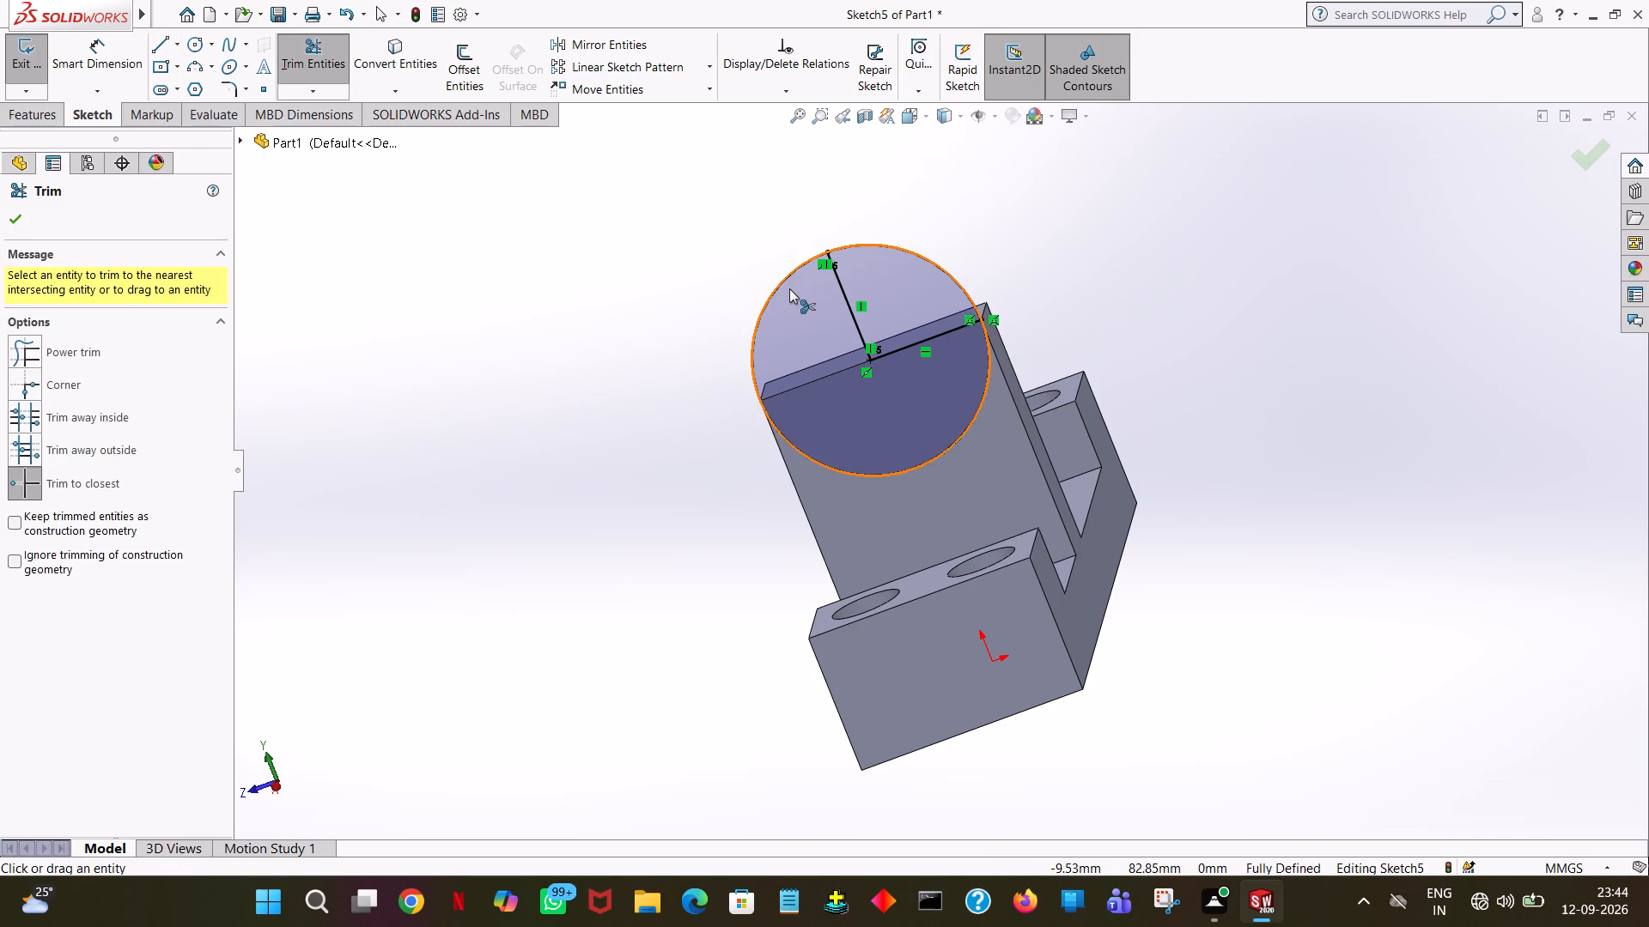
click(783, 278)
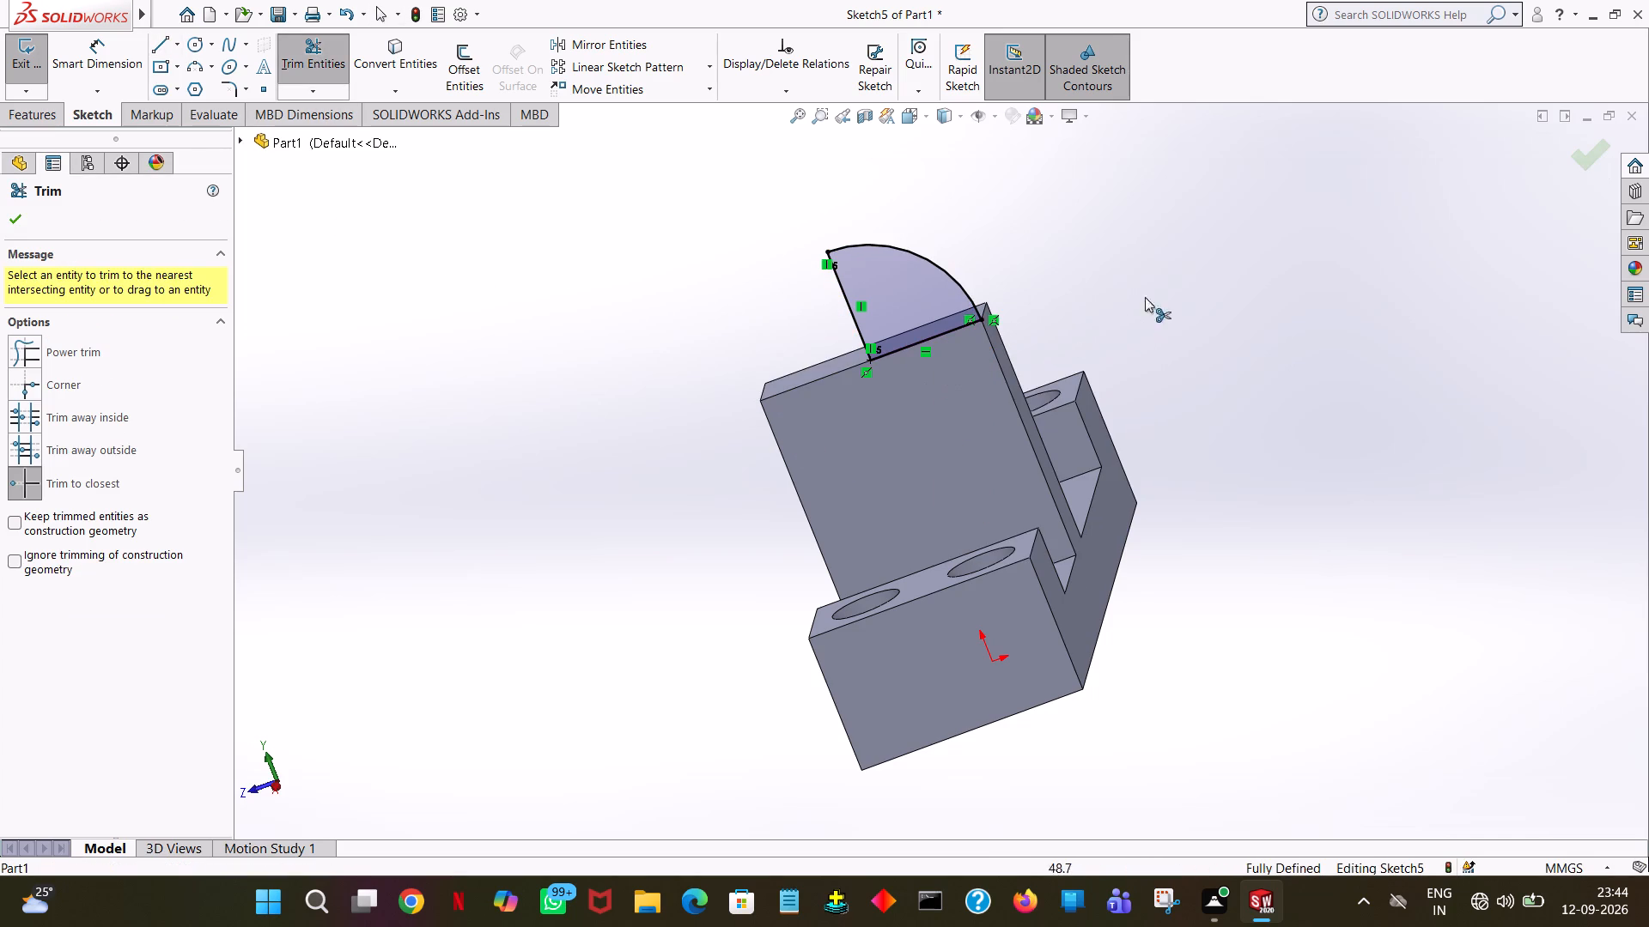
middle_drag(1166, 297, 1230, 261)
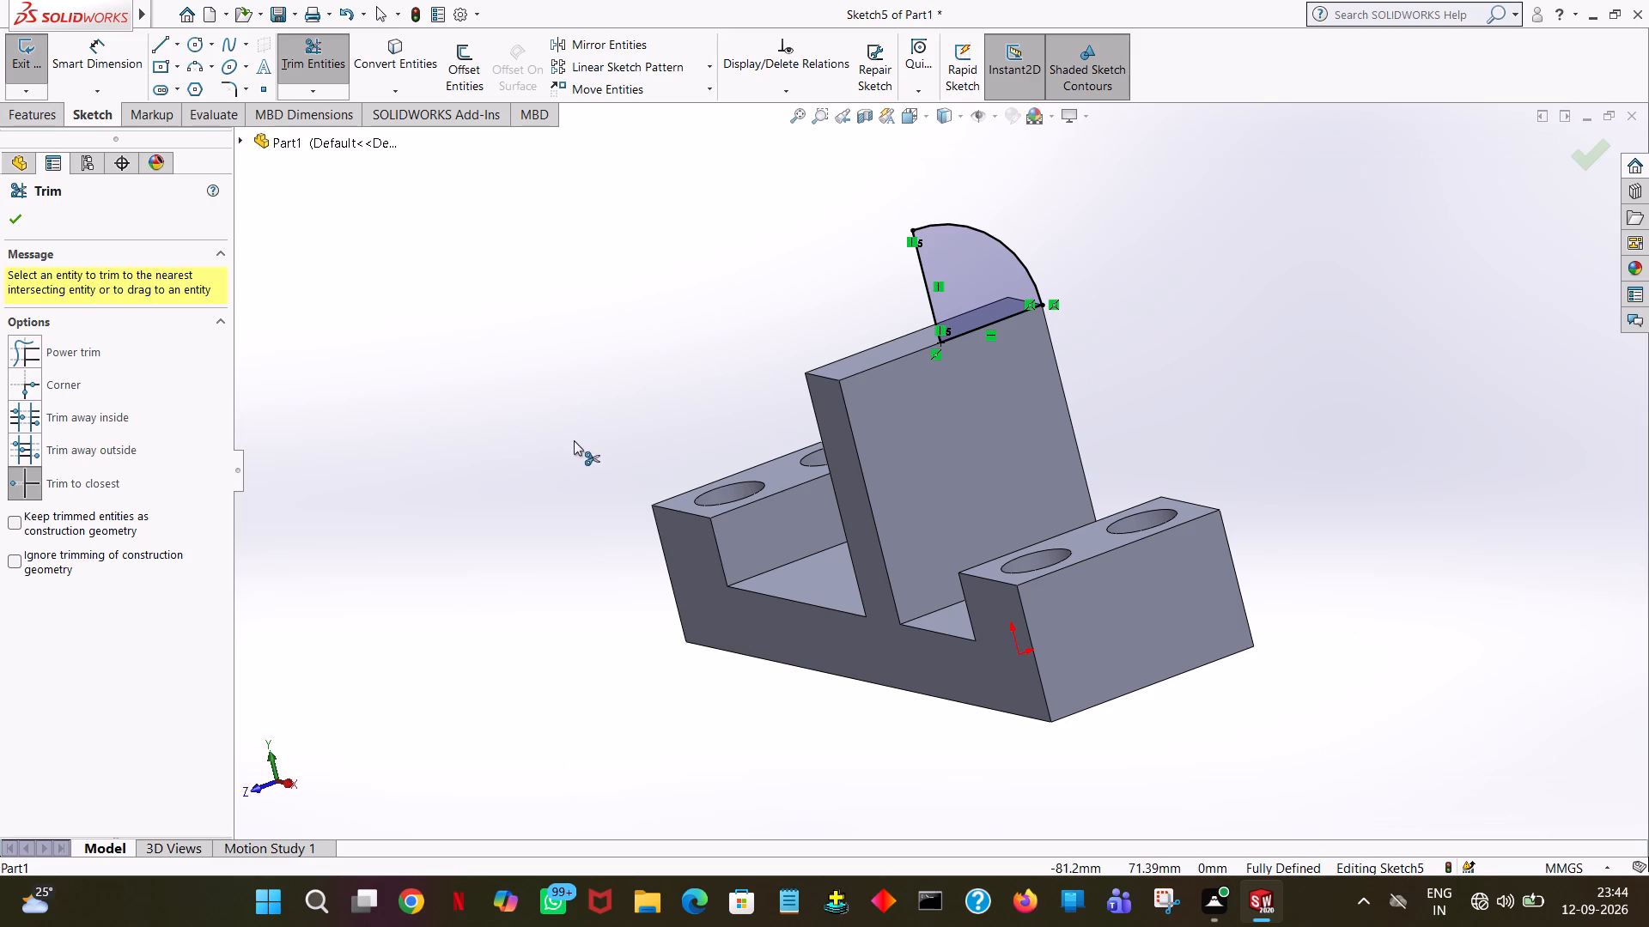
click(8, 227)
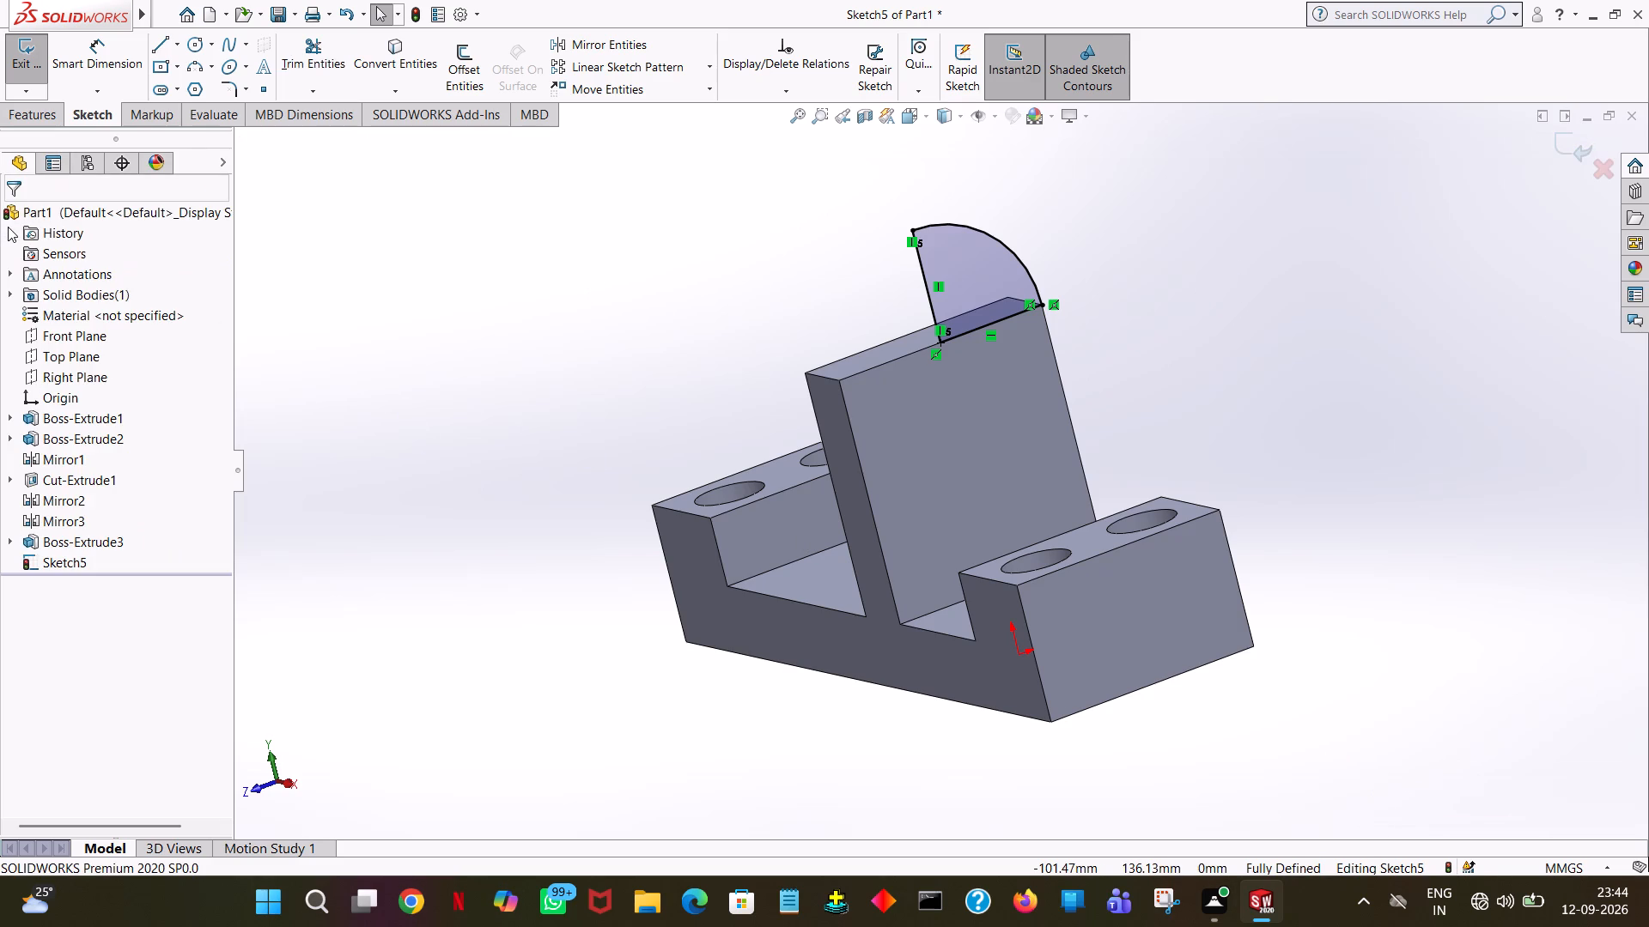
Extrude the quarter-circle profile 14 mm in the reversed direction, over the upright's thickness, merging it with the body.
click(39, 118)
click(50, 76)
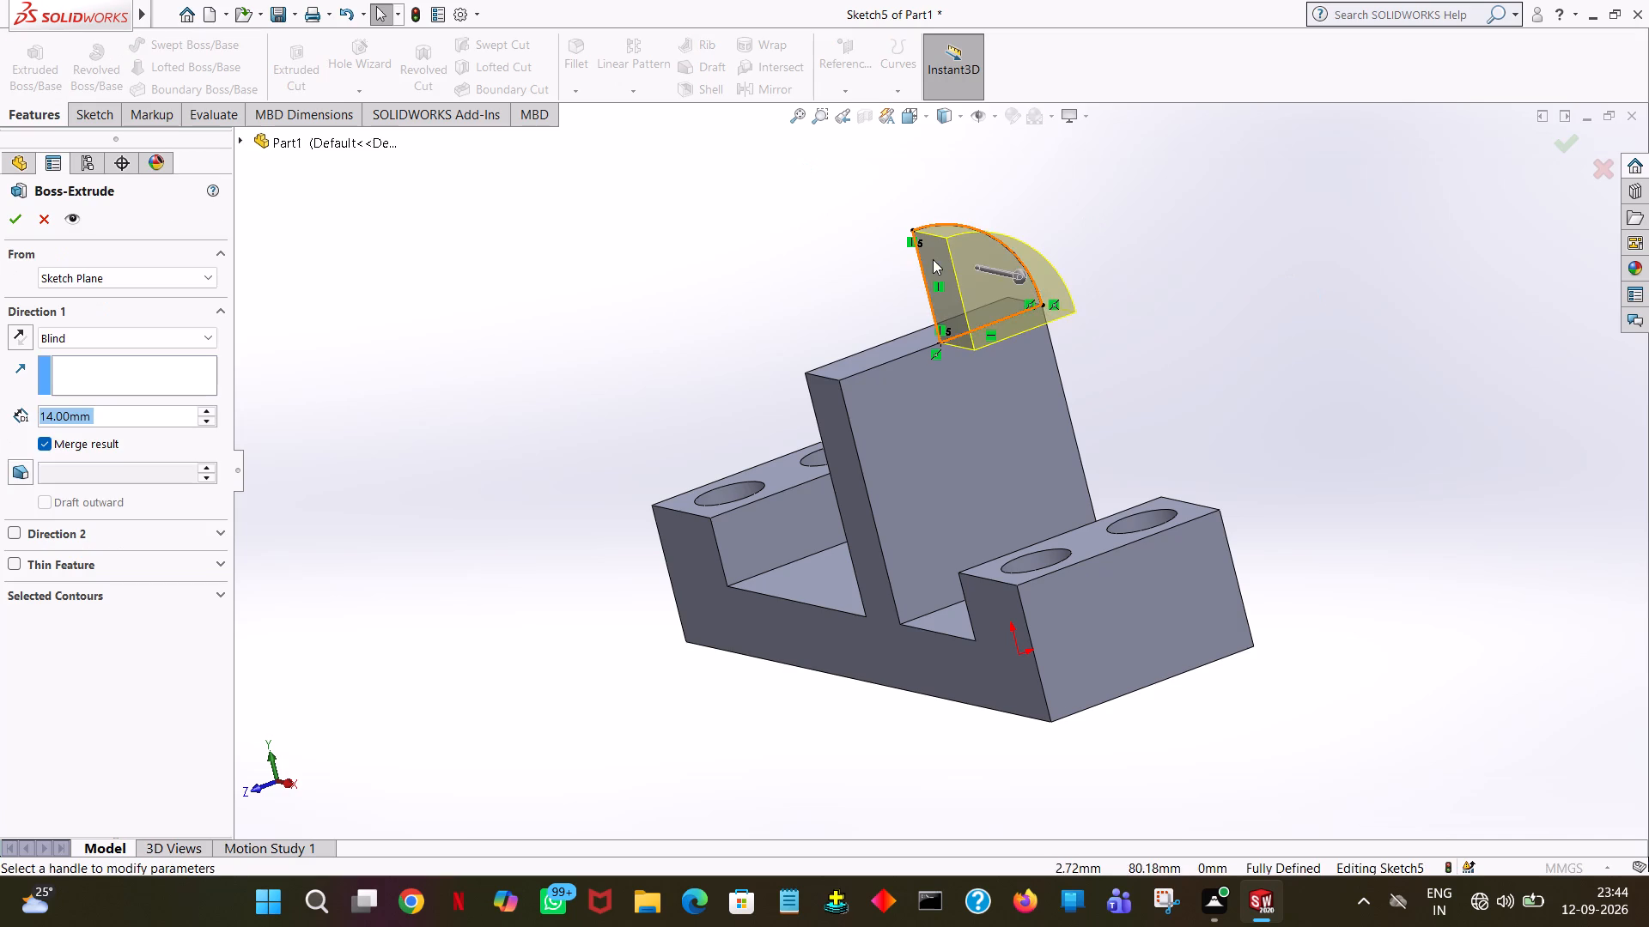
click(1015, 276)
click(800, 294)
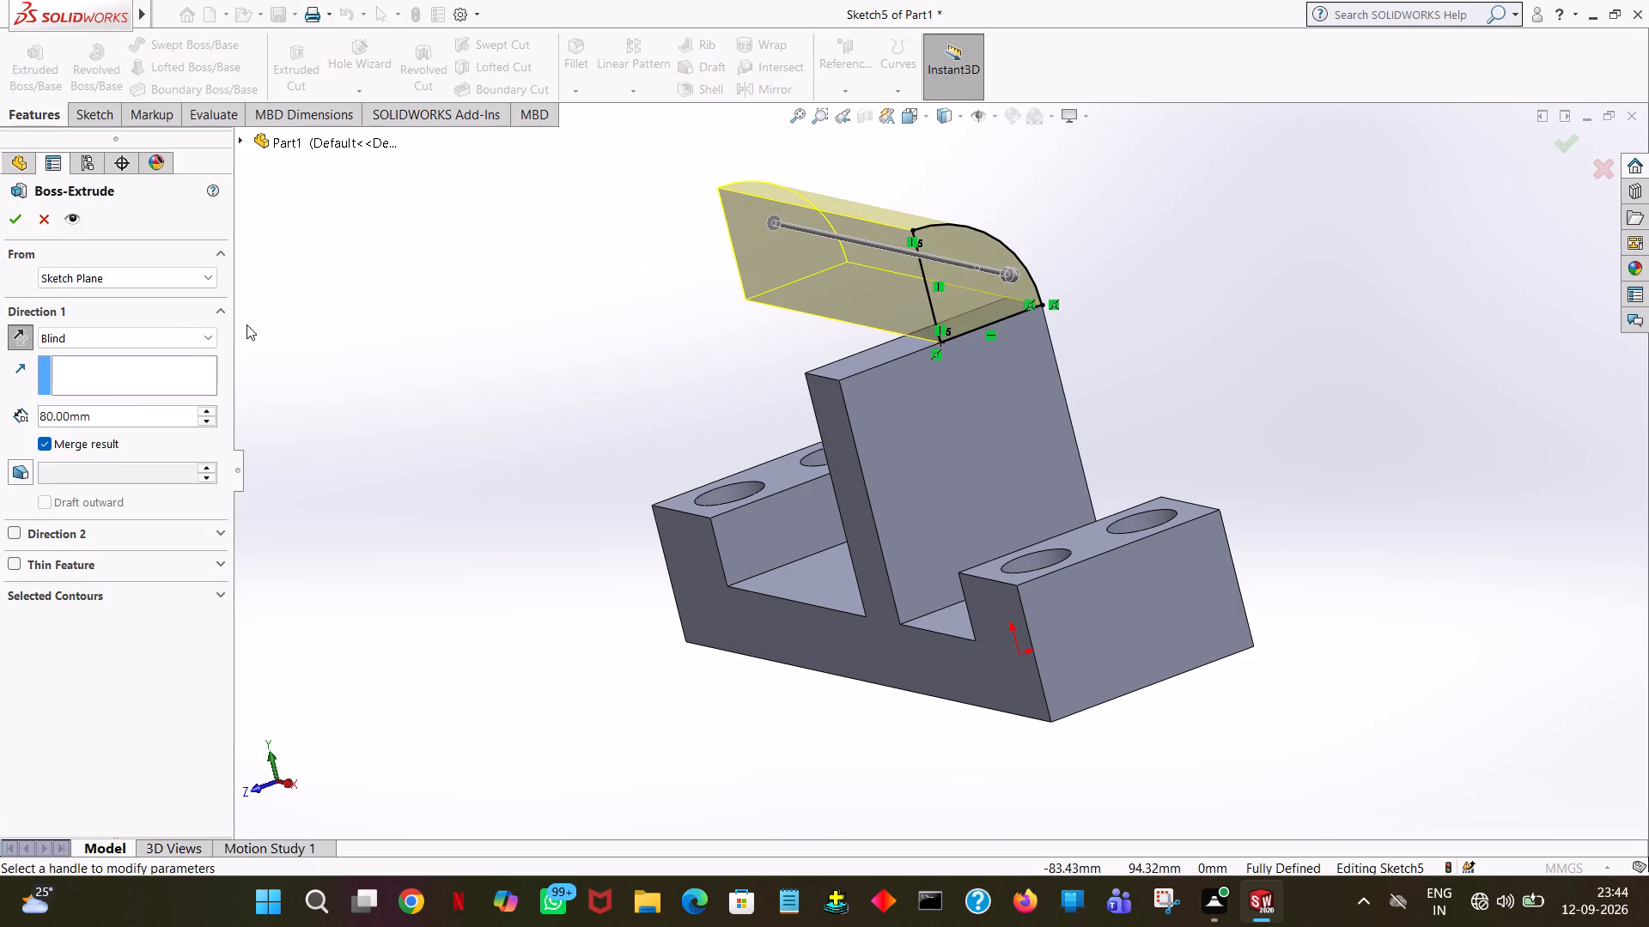
double_click(155, 416)
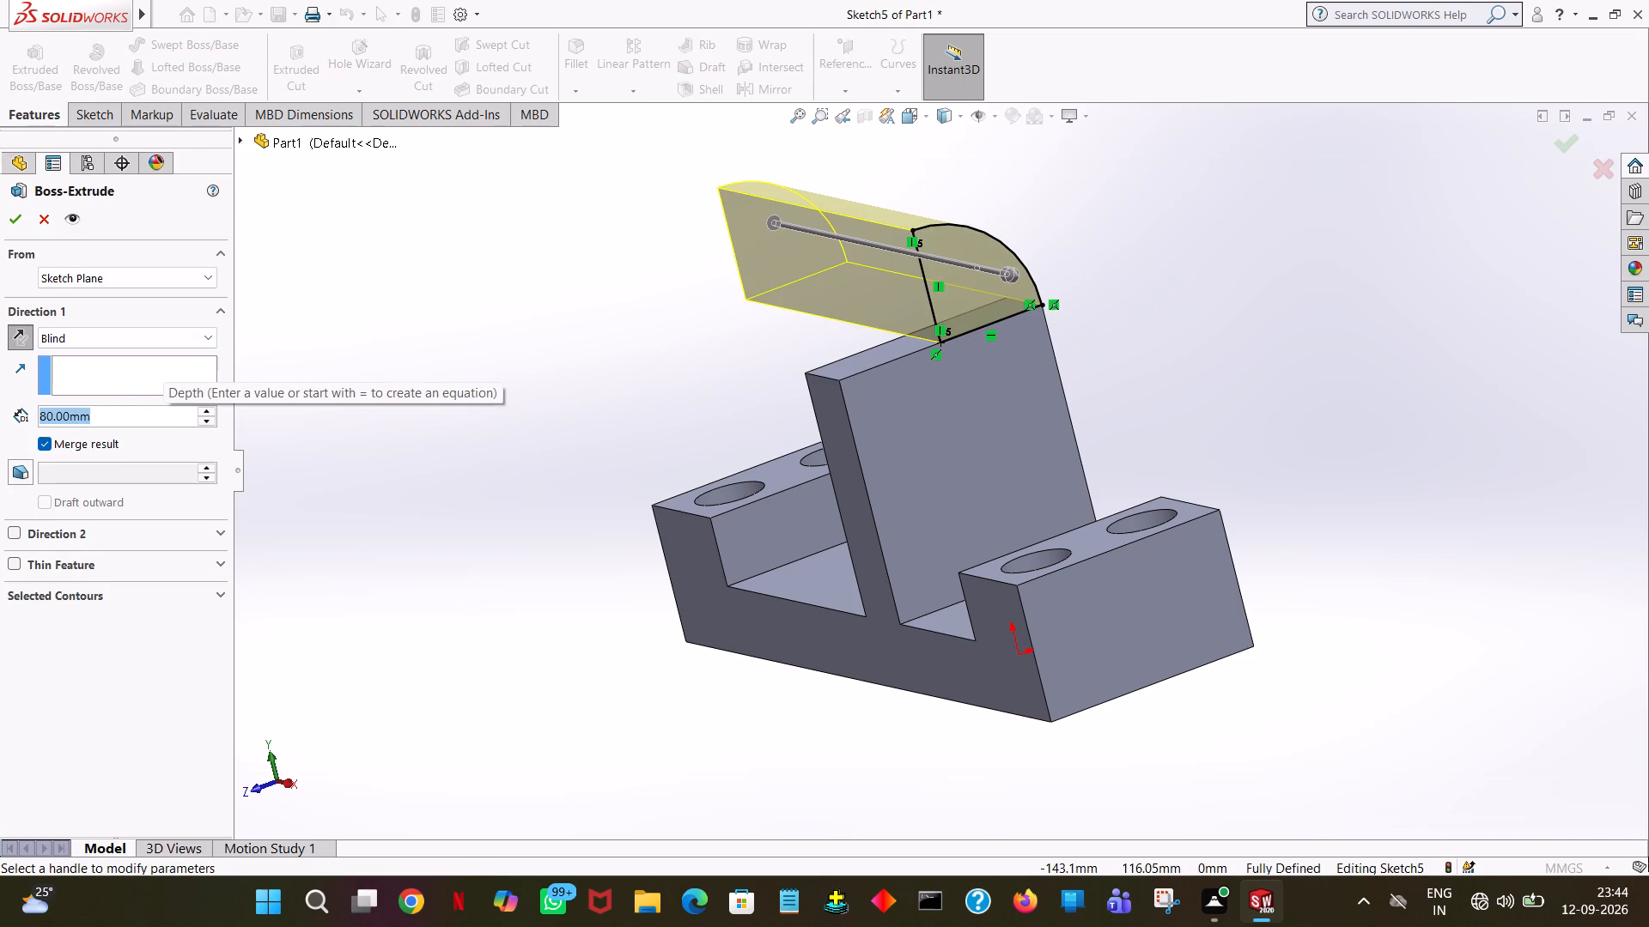
text(14)
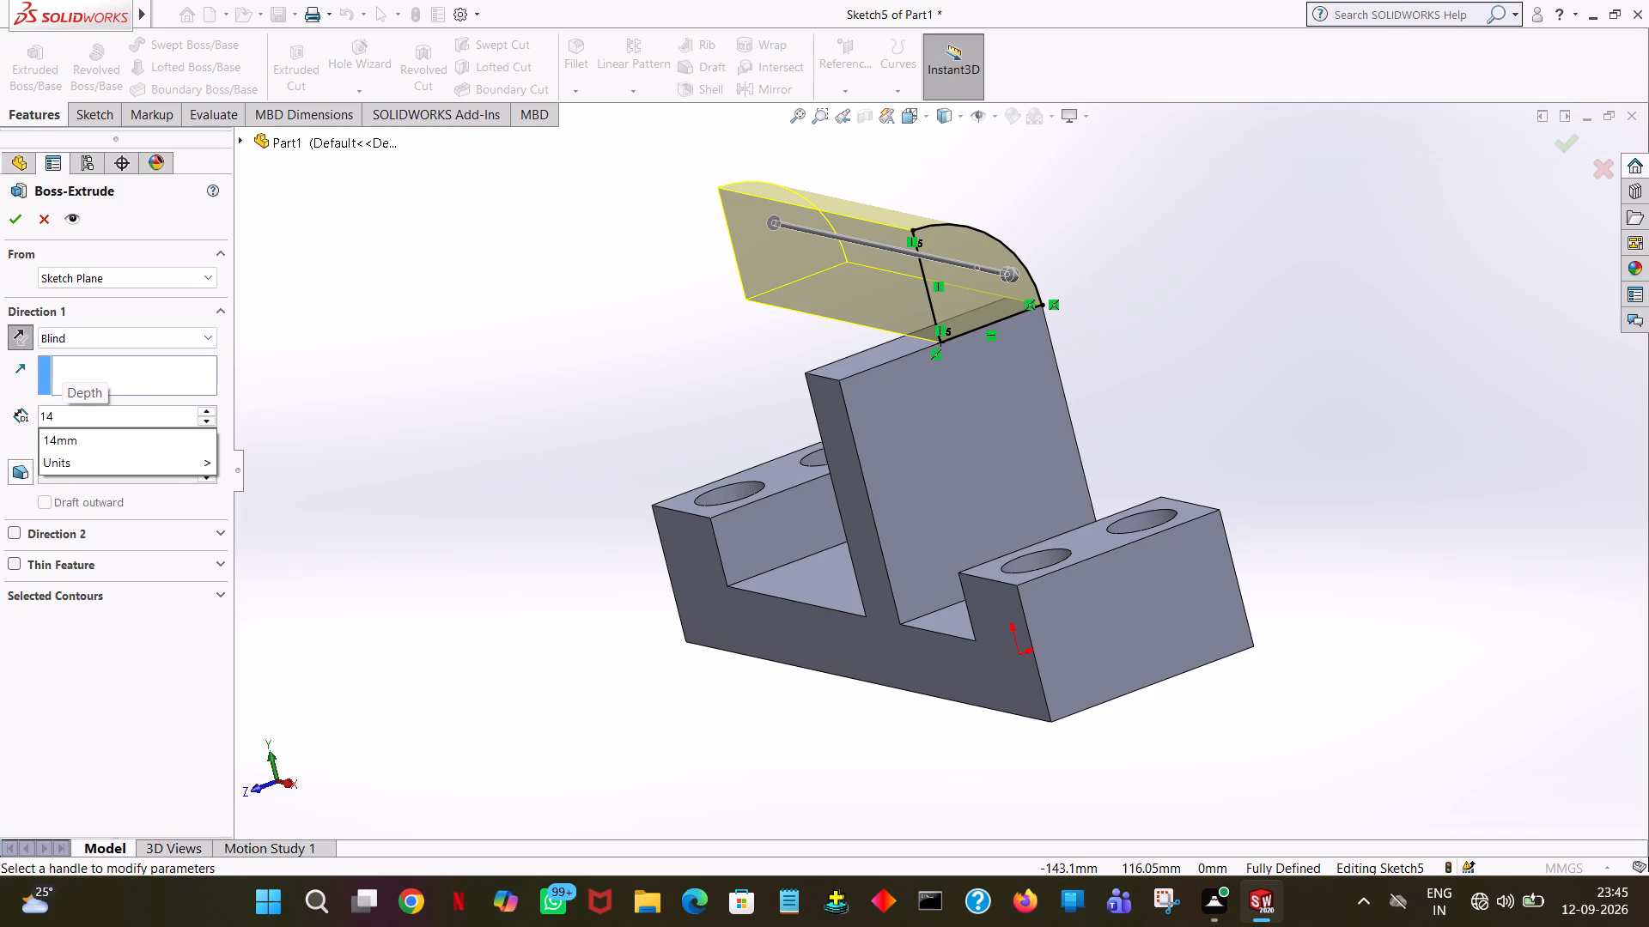
key(Return)
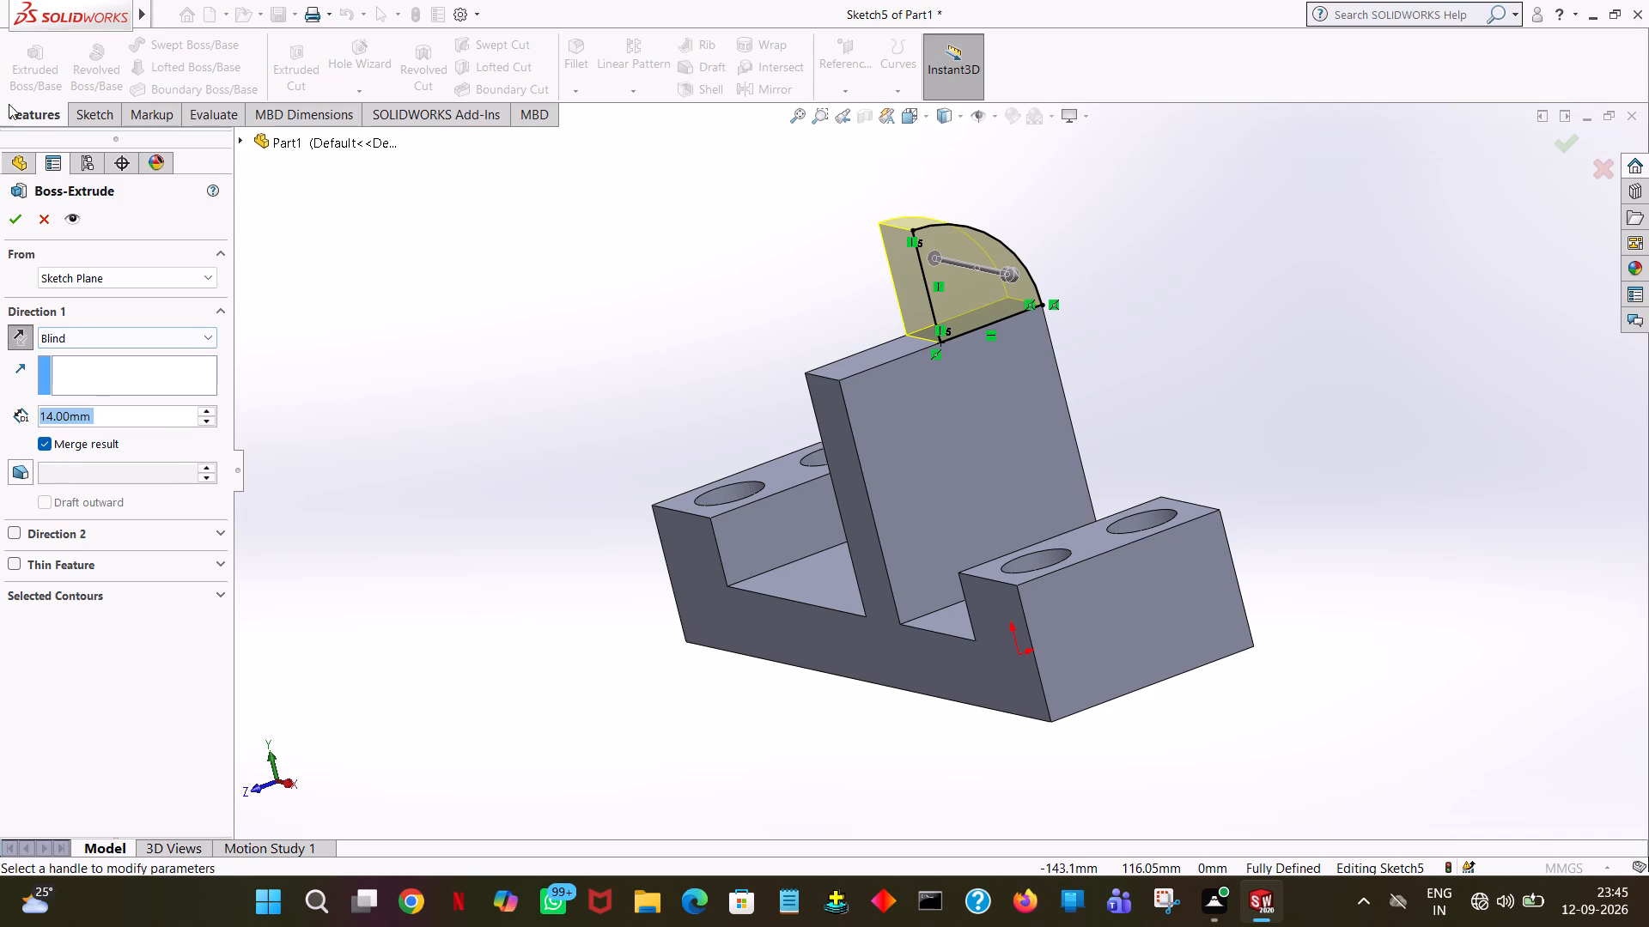
click(22, 212)
On the upright's large flat face, sketch a cut circle of 7 mm radius centred on the quarter-round's inner corner.
middle_drag(1366, 390, 1311, 398)
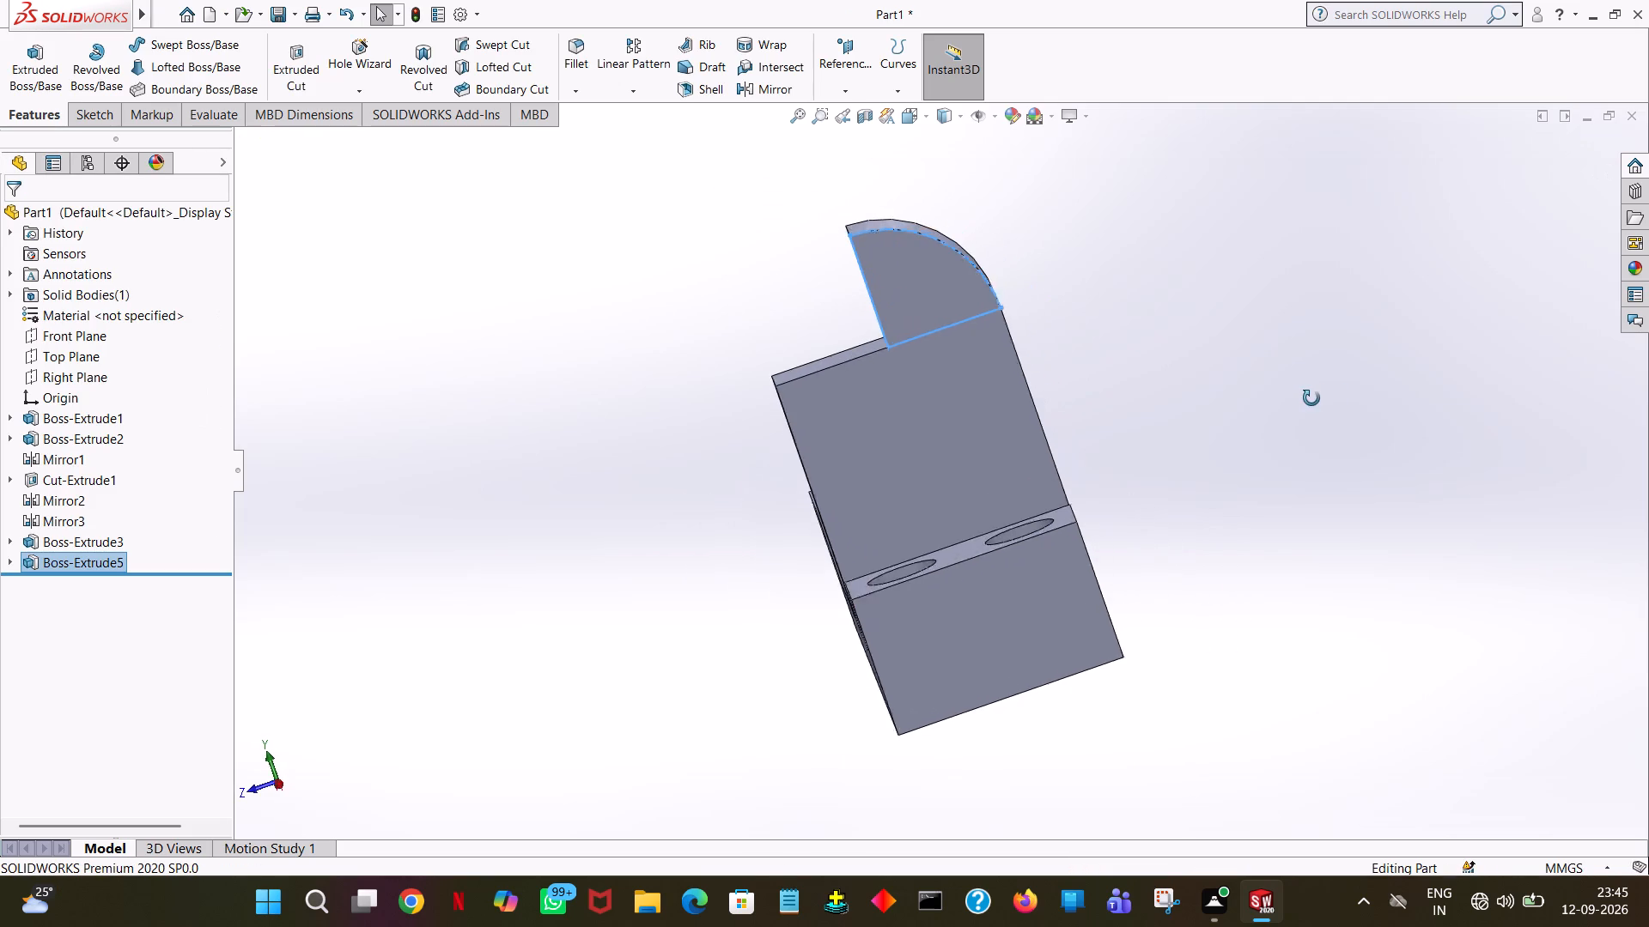
middle_drag(1311, 398, 1311, 392)
click(1319, 387)
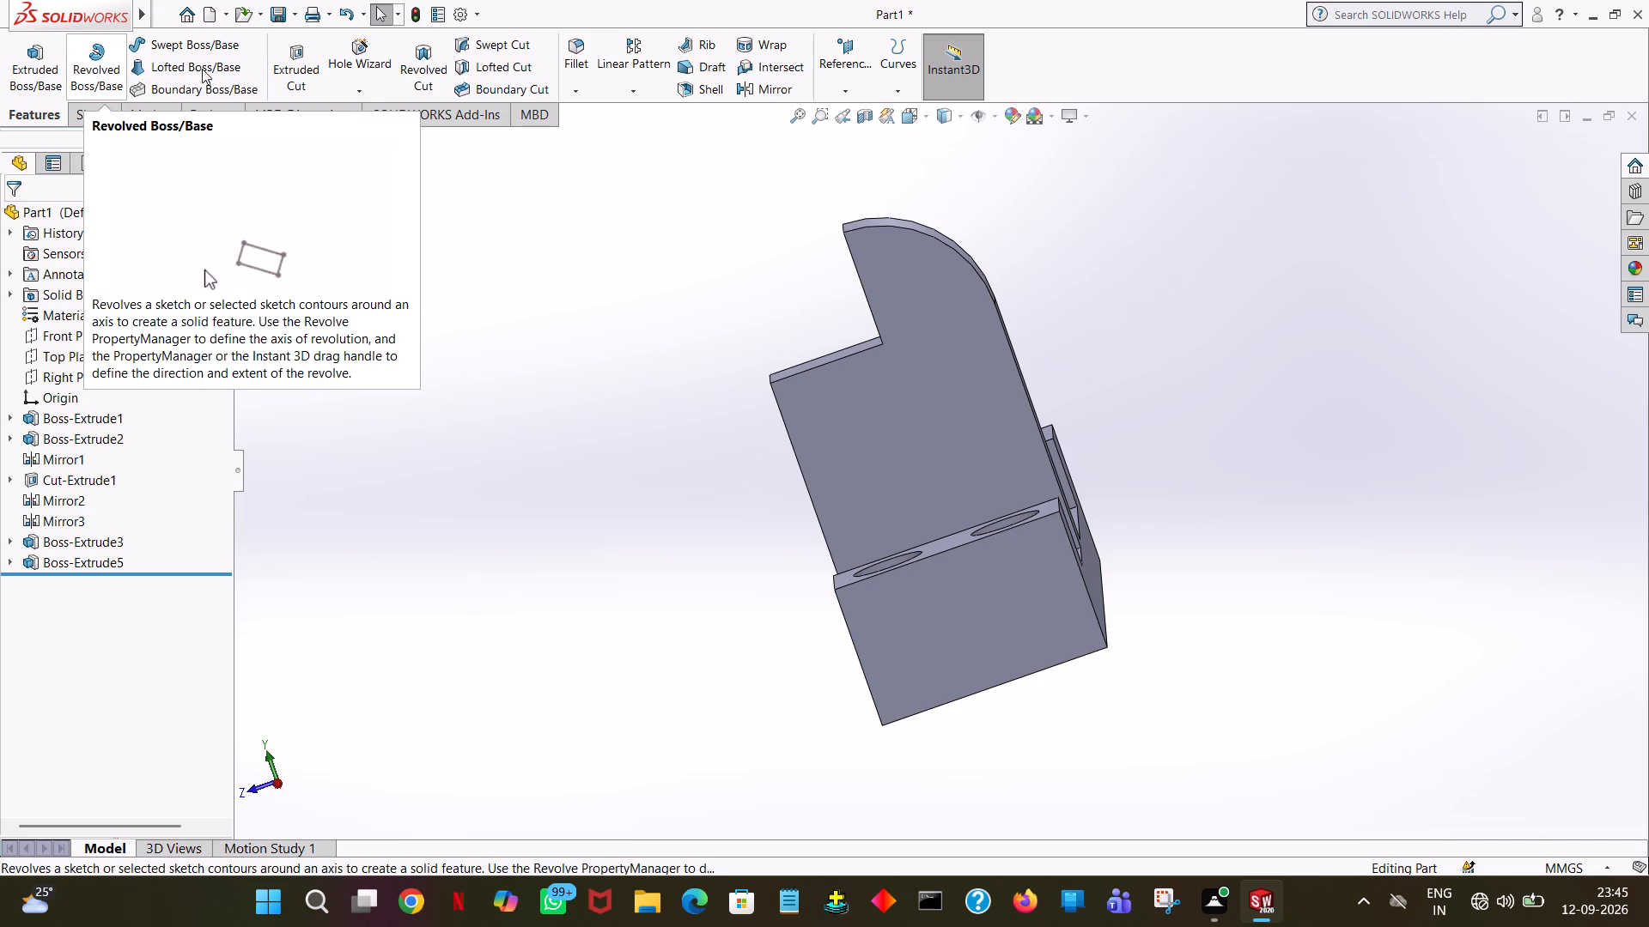
click(303, 70)
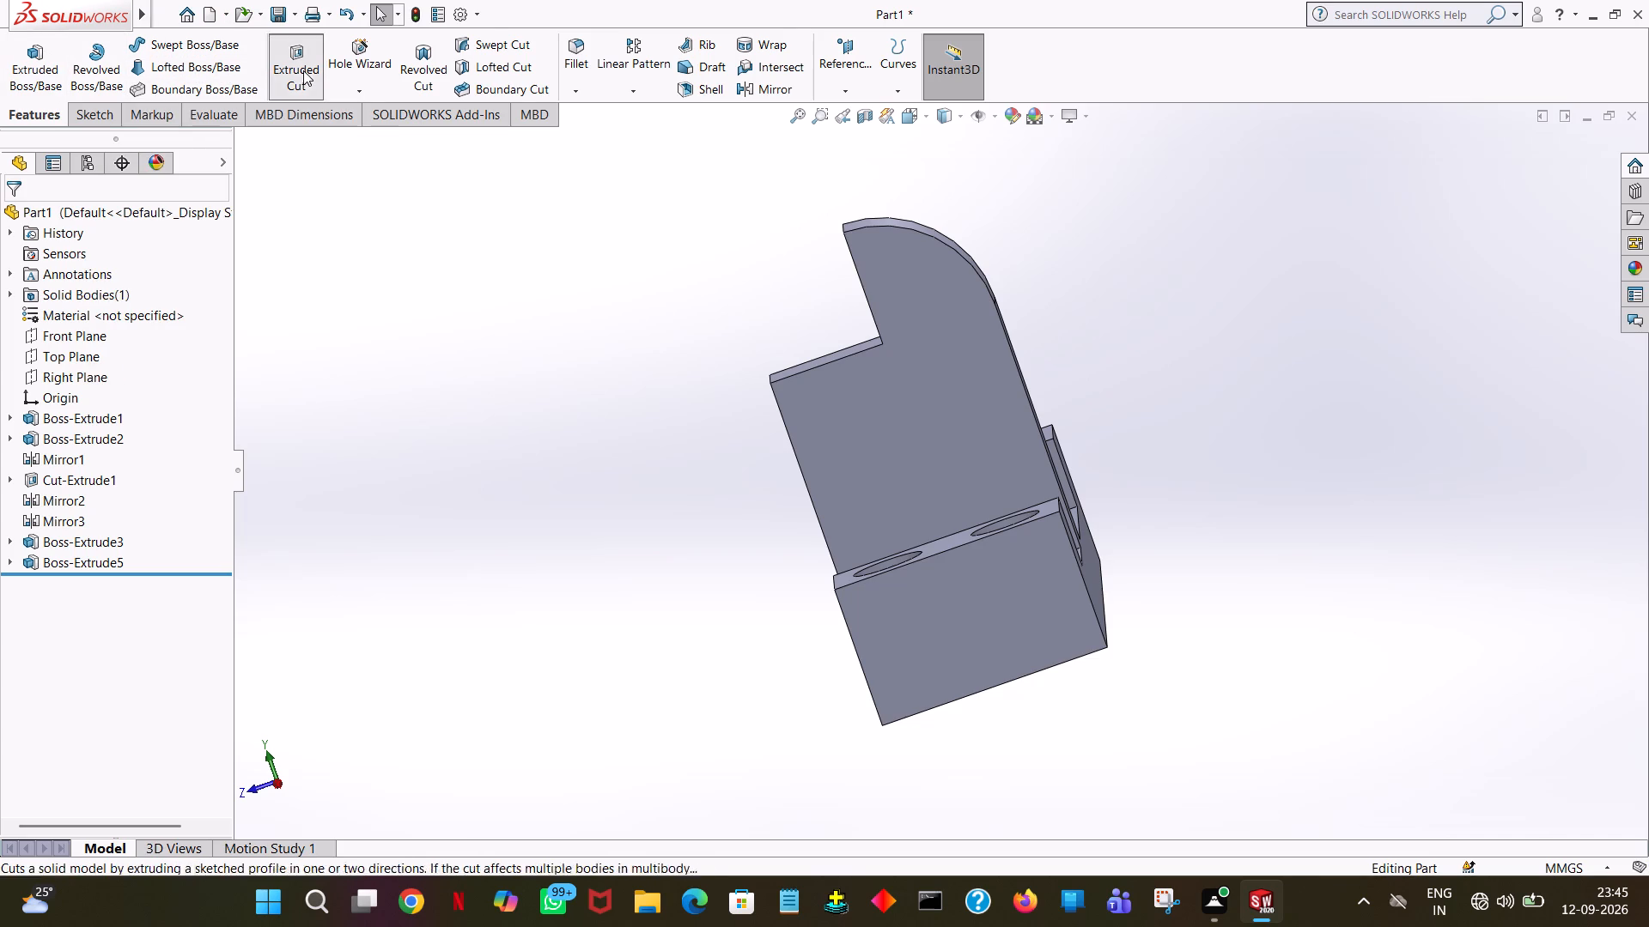
click(924, 421)
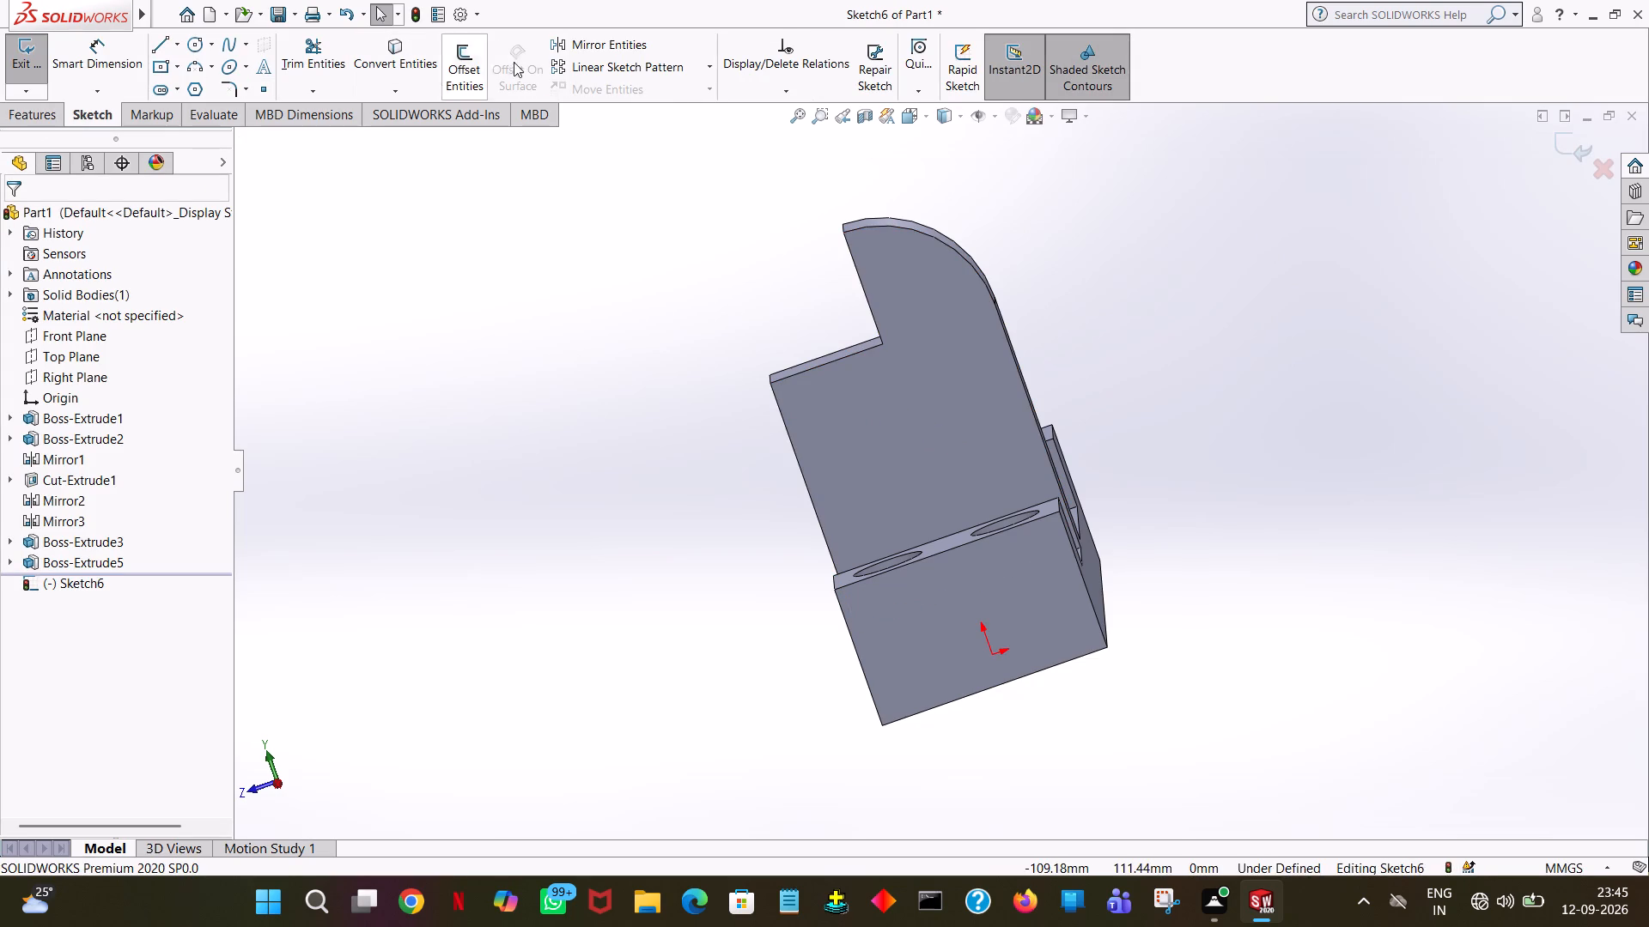
click(927, 119)
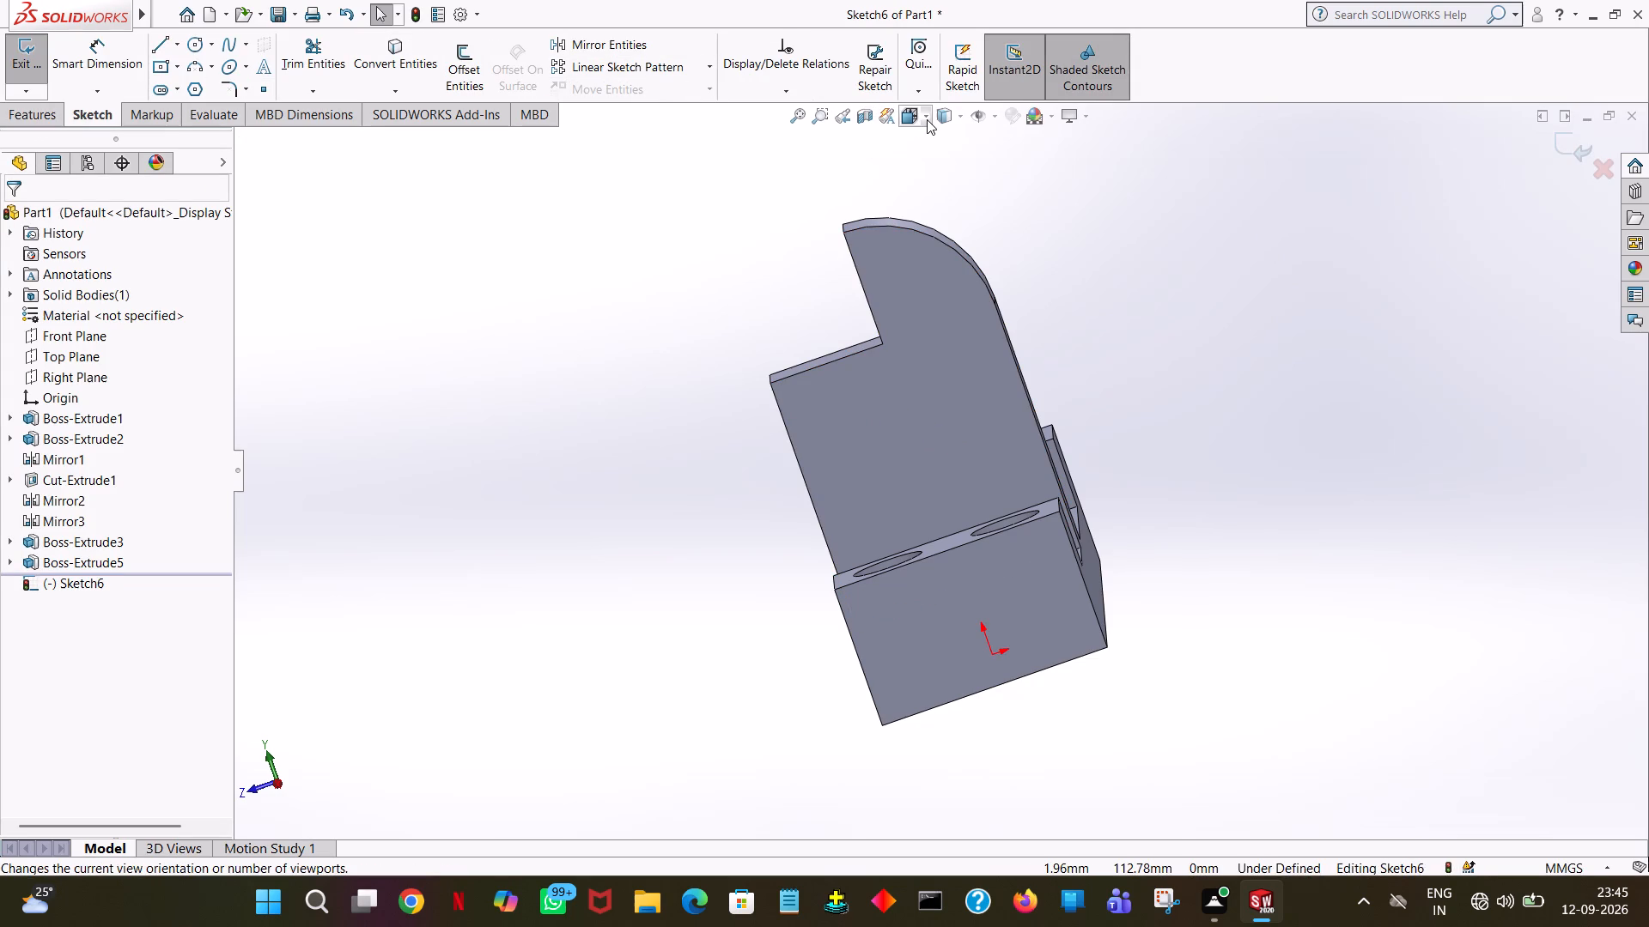
click(1013, 216)
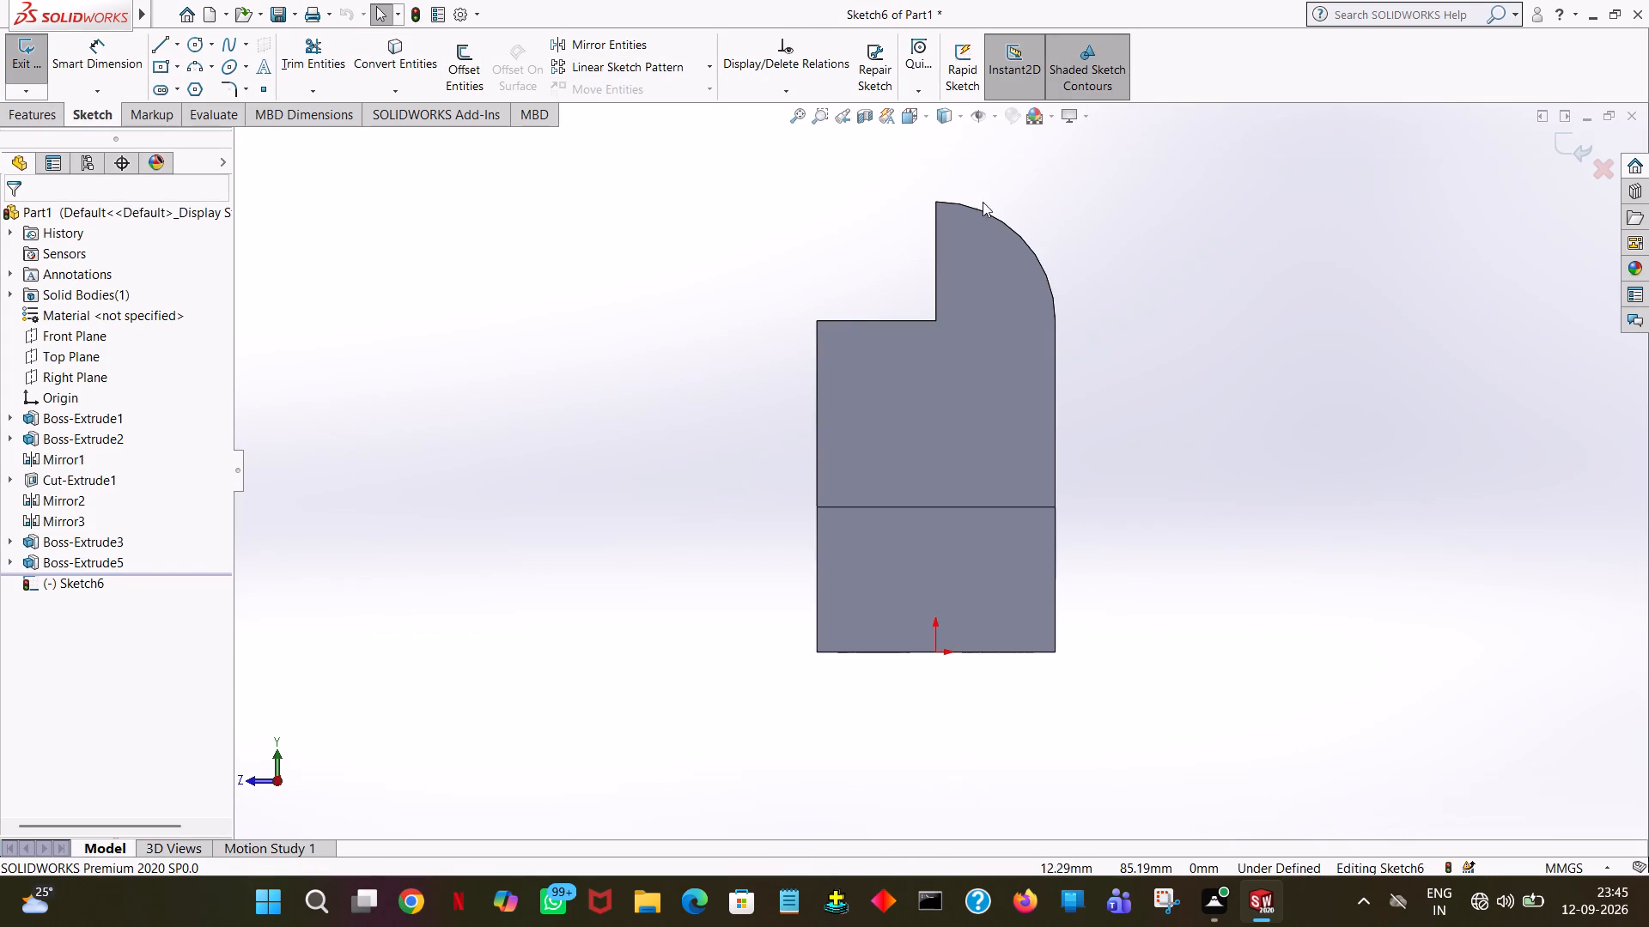
click(198, 45)
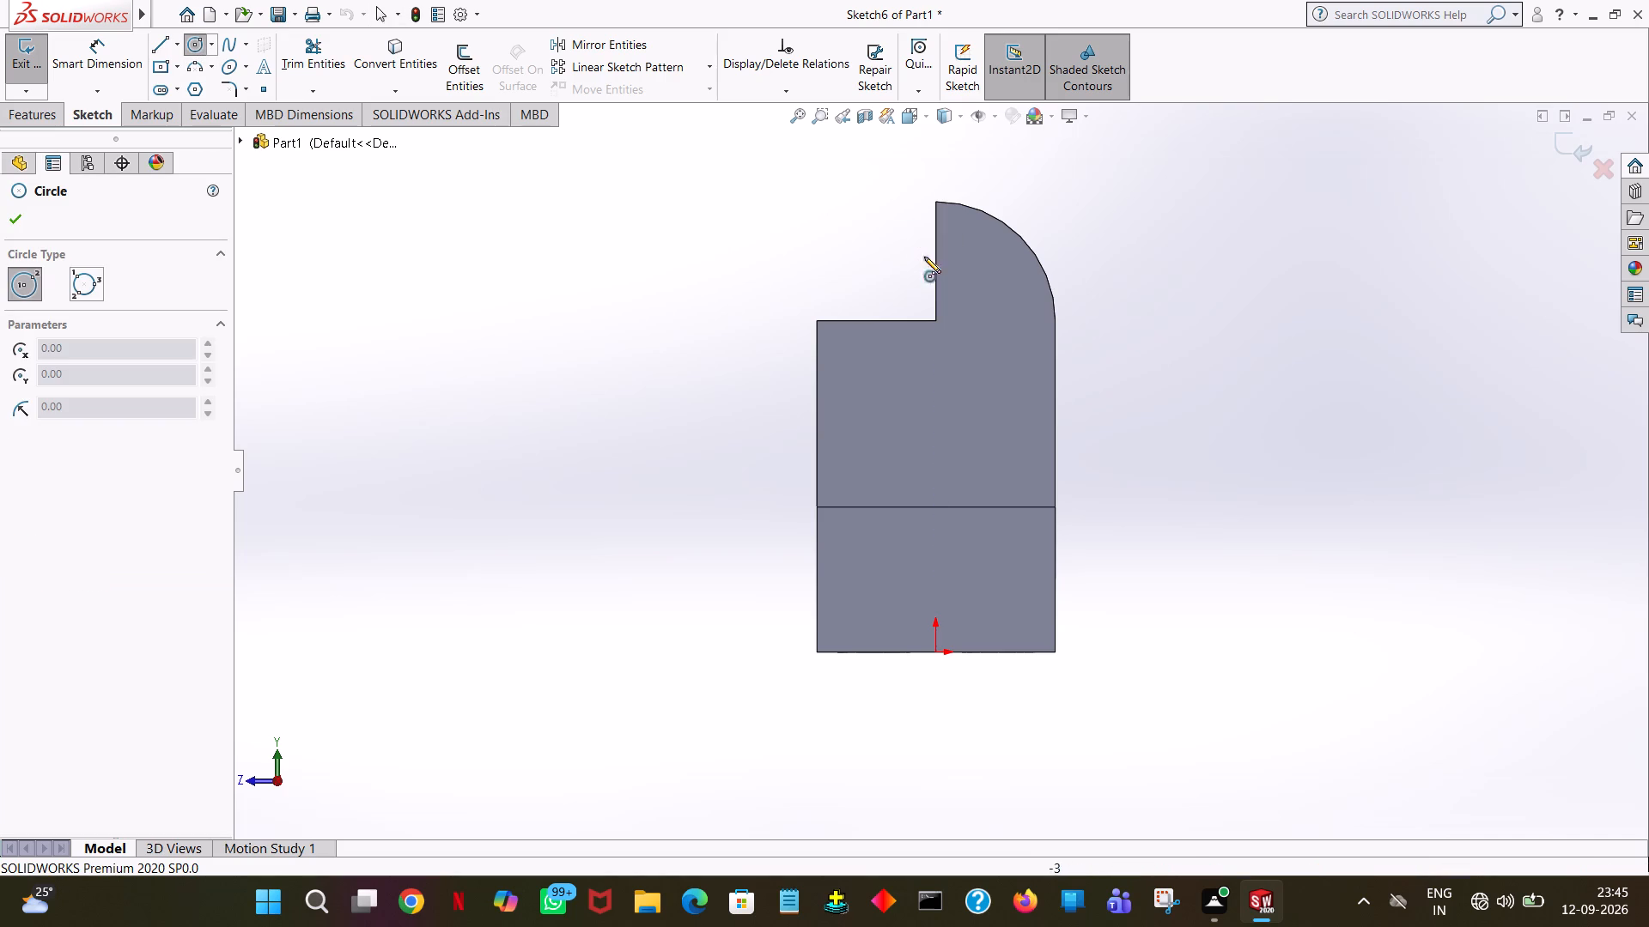
click(935, 320)
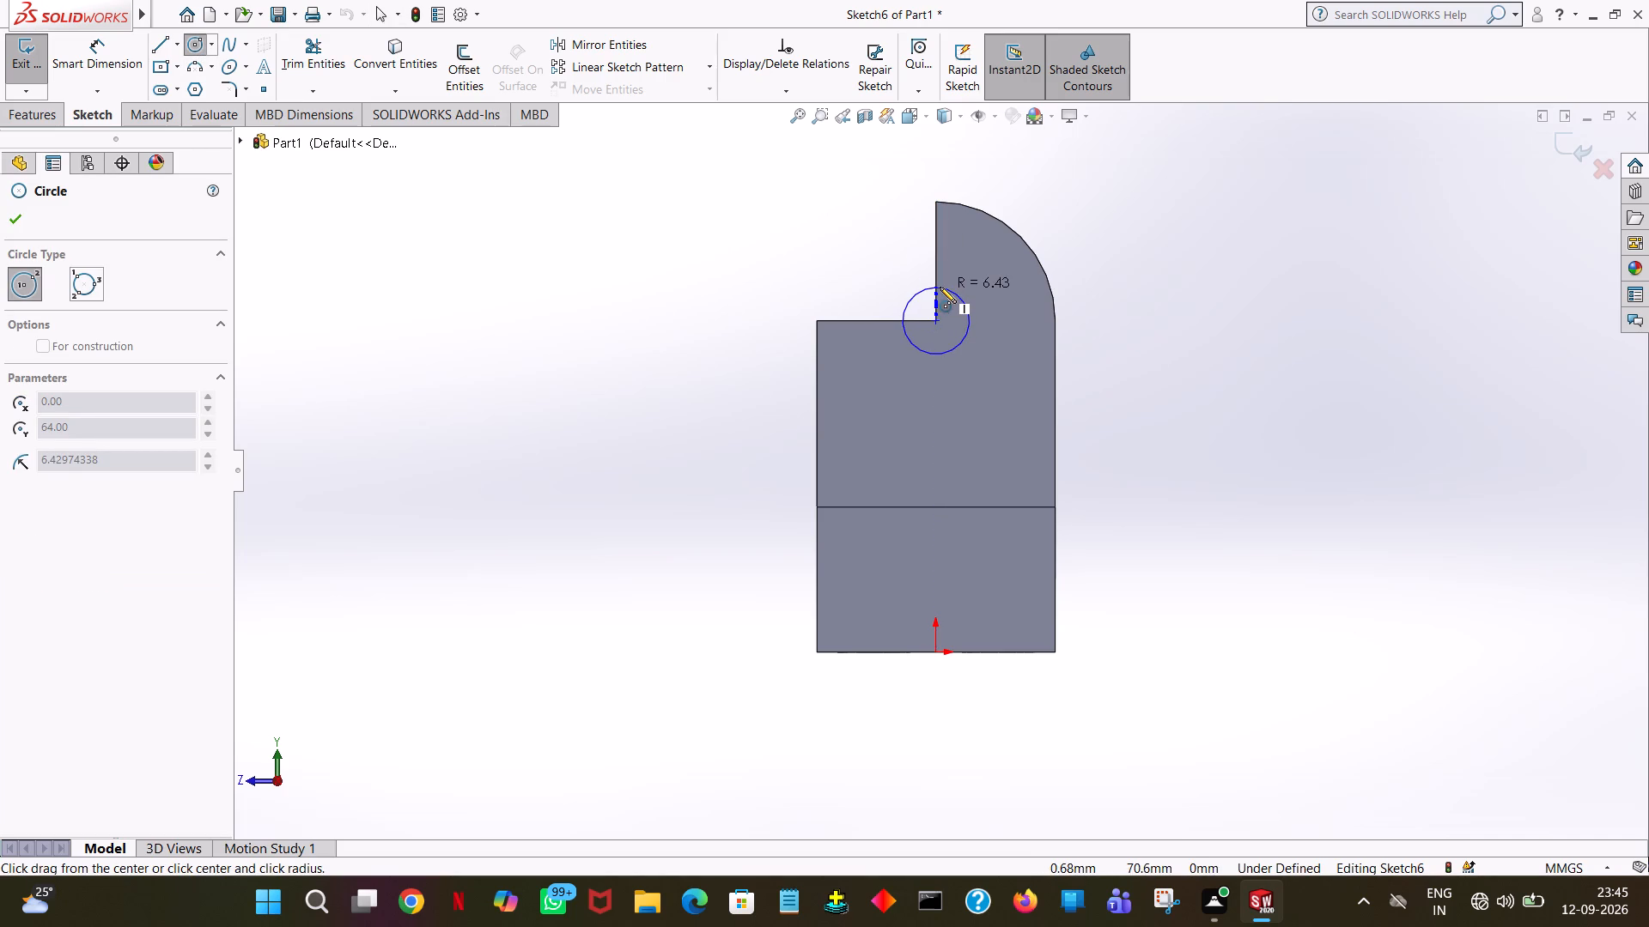
click(940, 287)
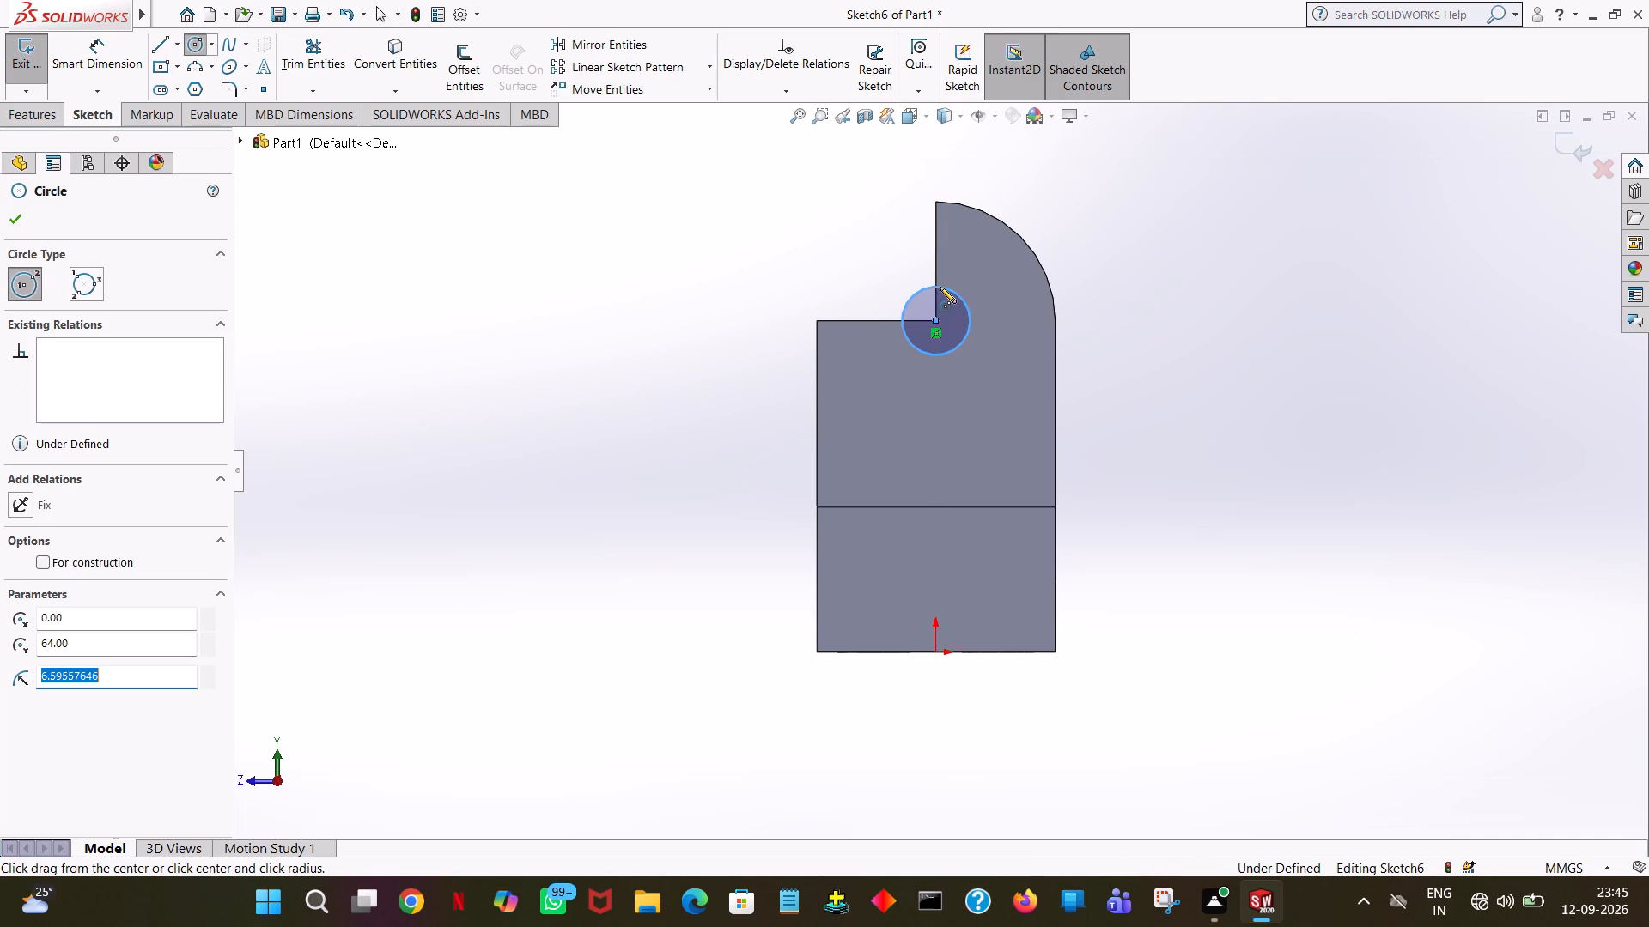
key(7)
key(Return)
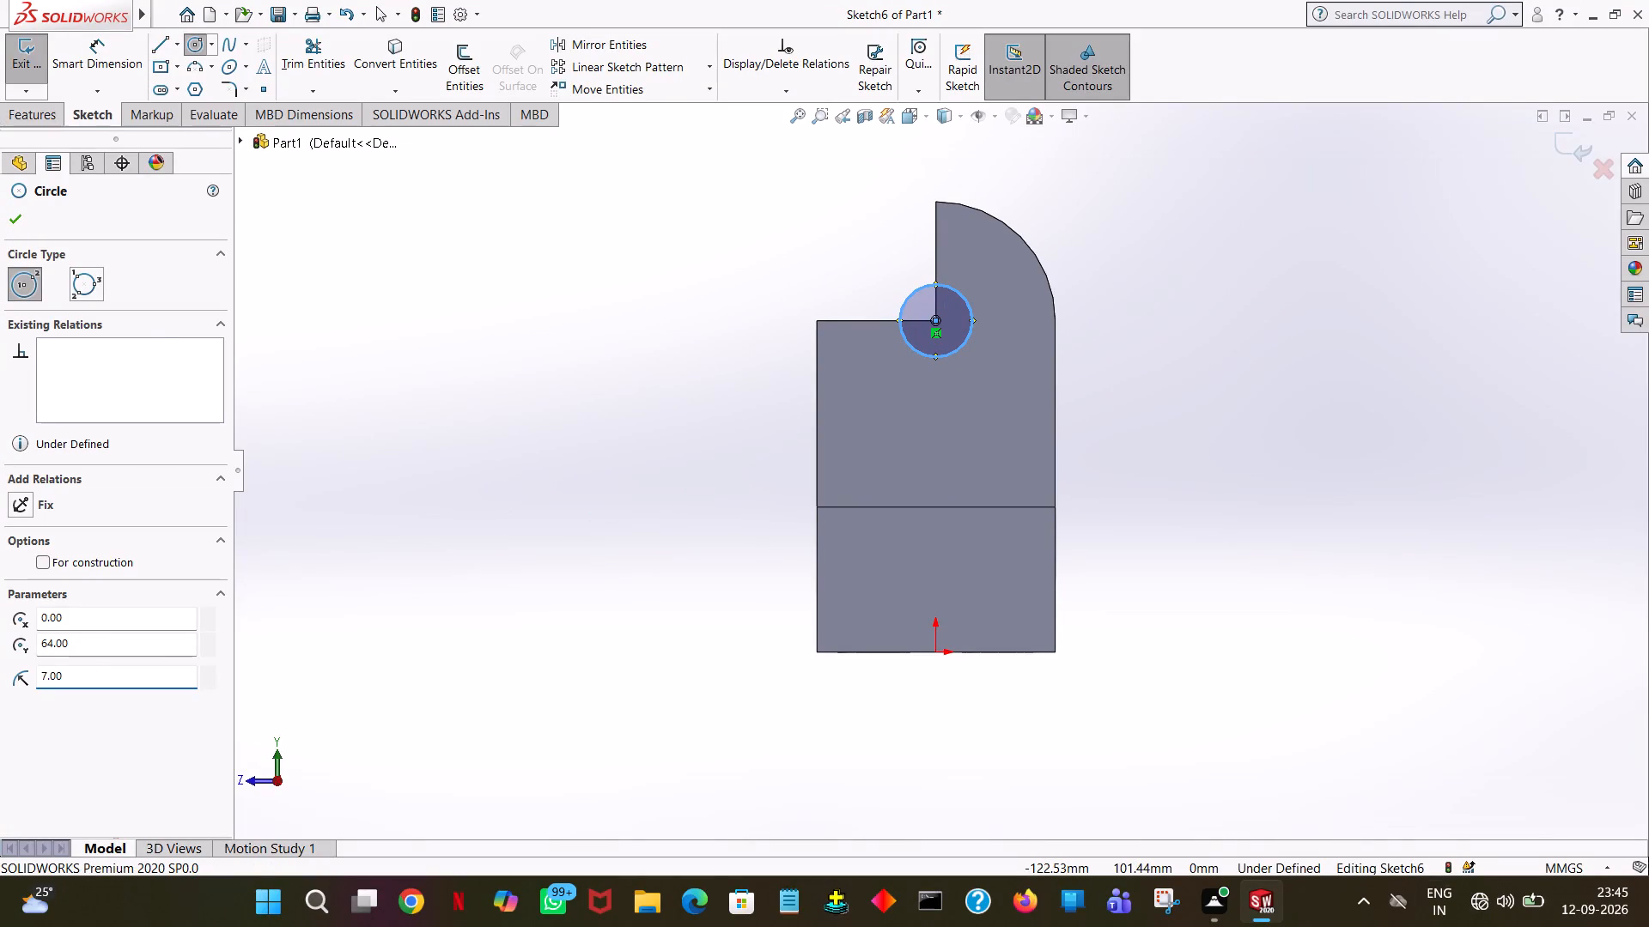
click(18, 226)
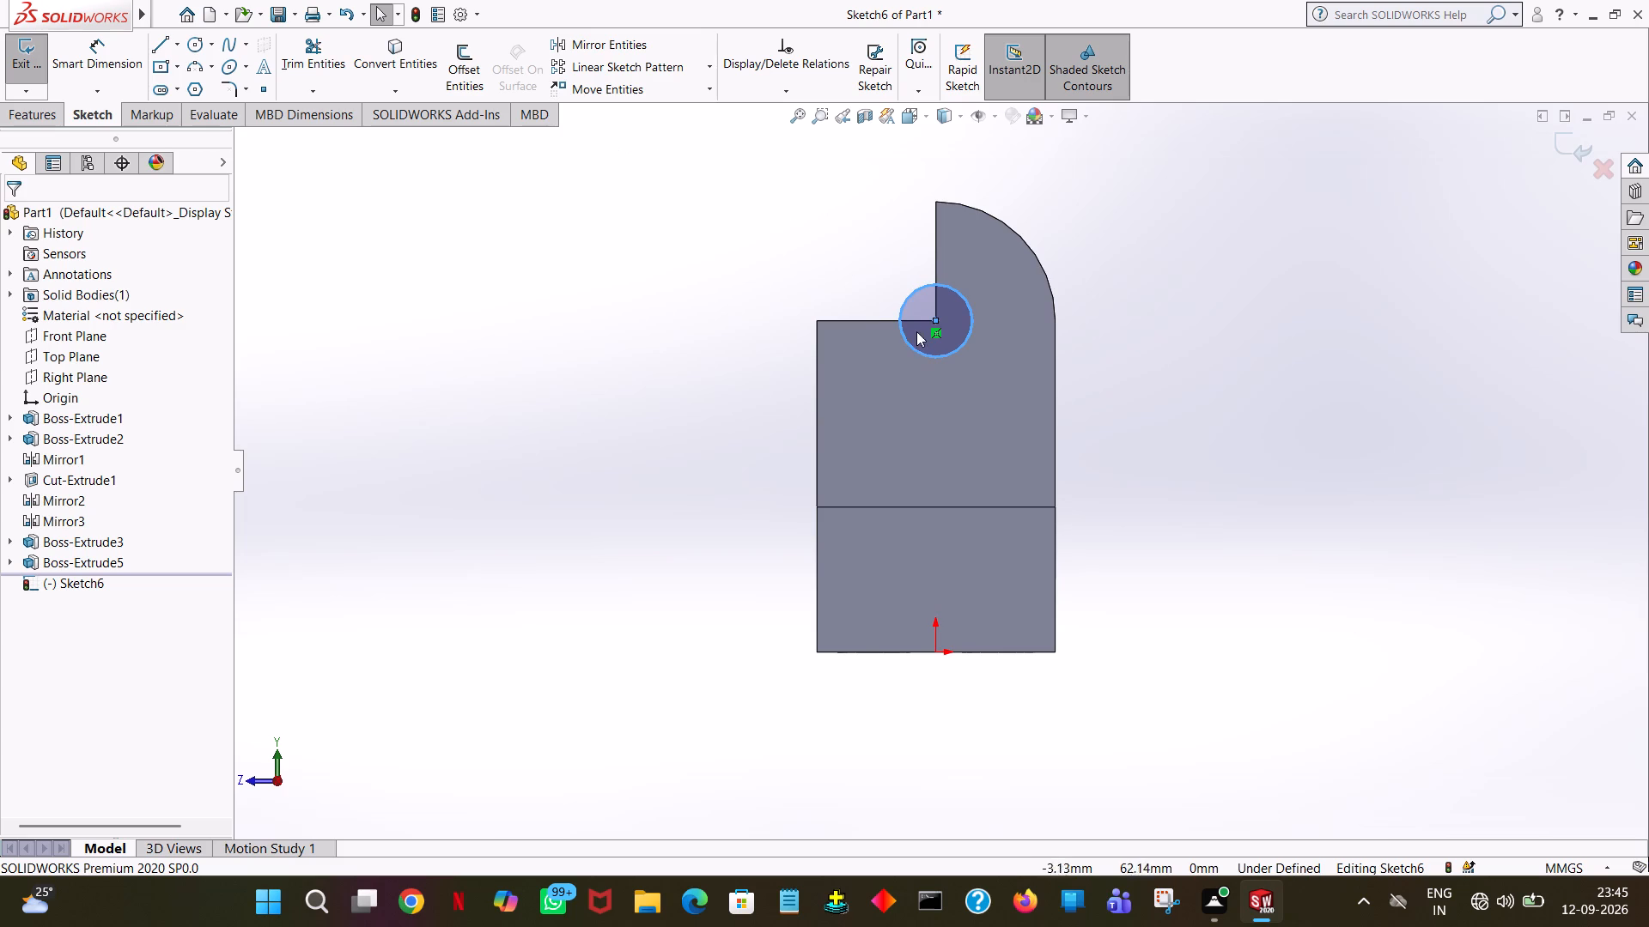
Cut-extrude the 7 mm radius circle to a blind depth of 24 mm through the upright.
click(31, 115)
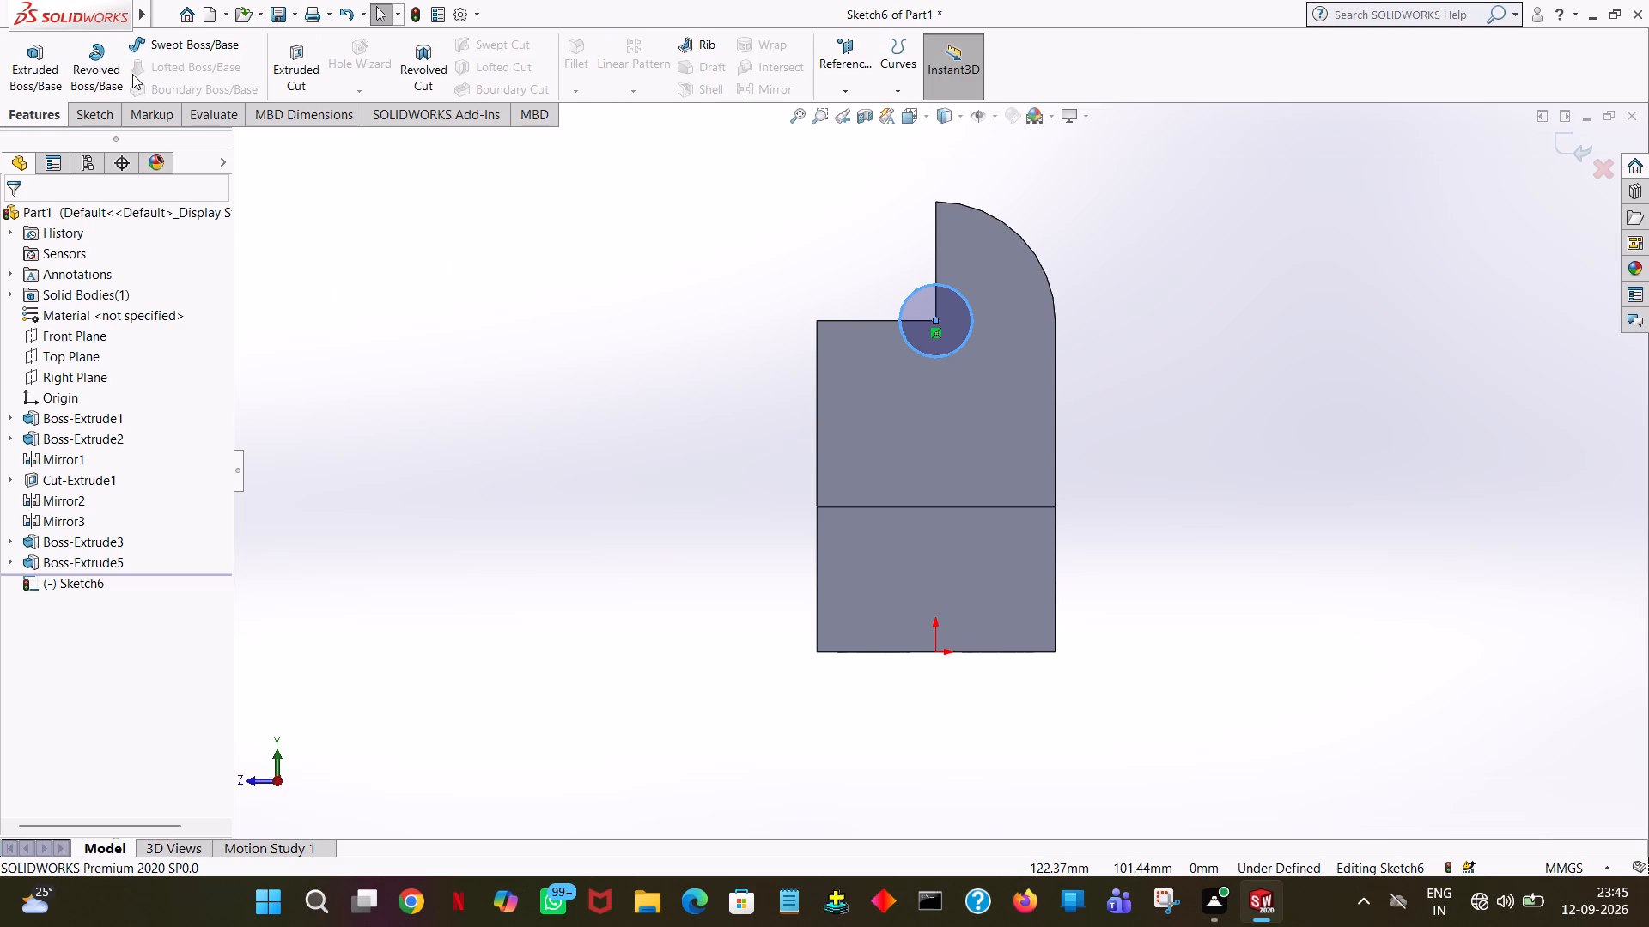
click(298, 72)
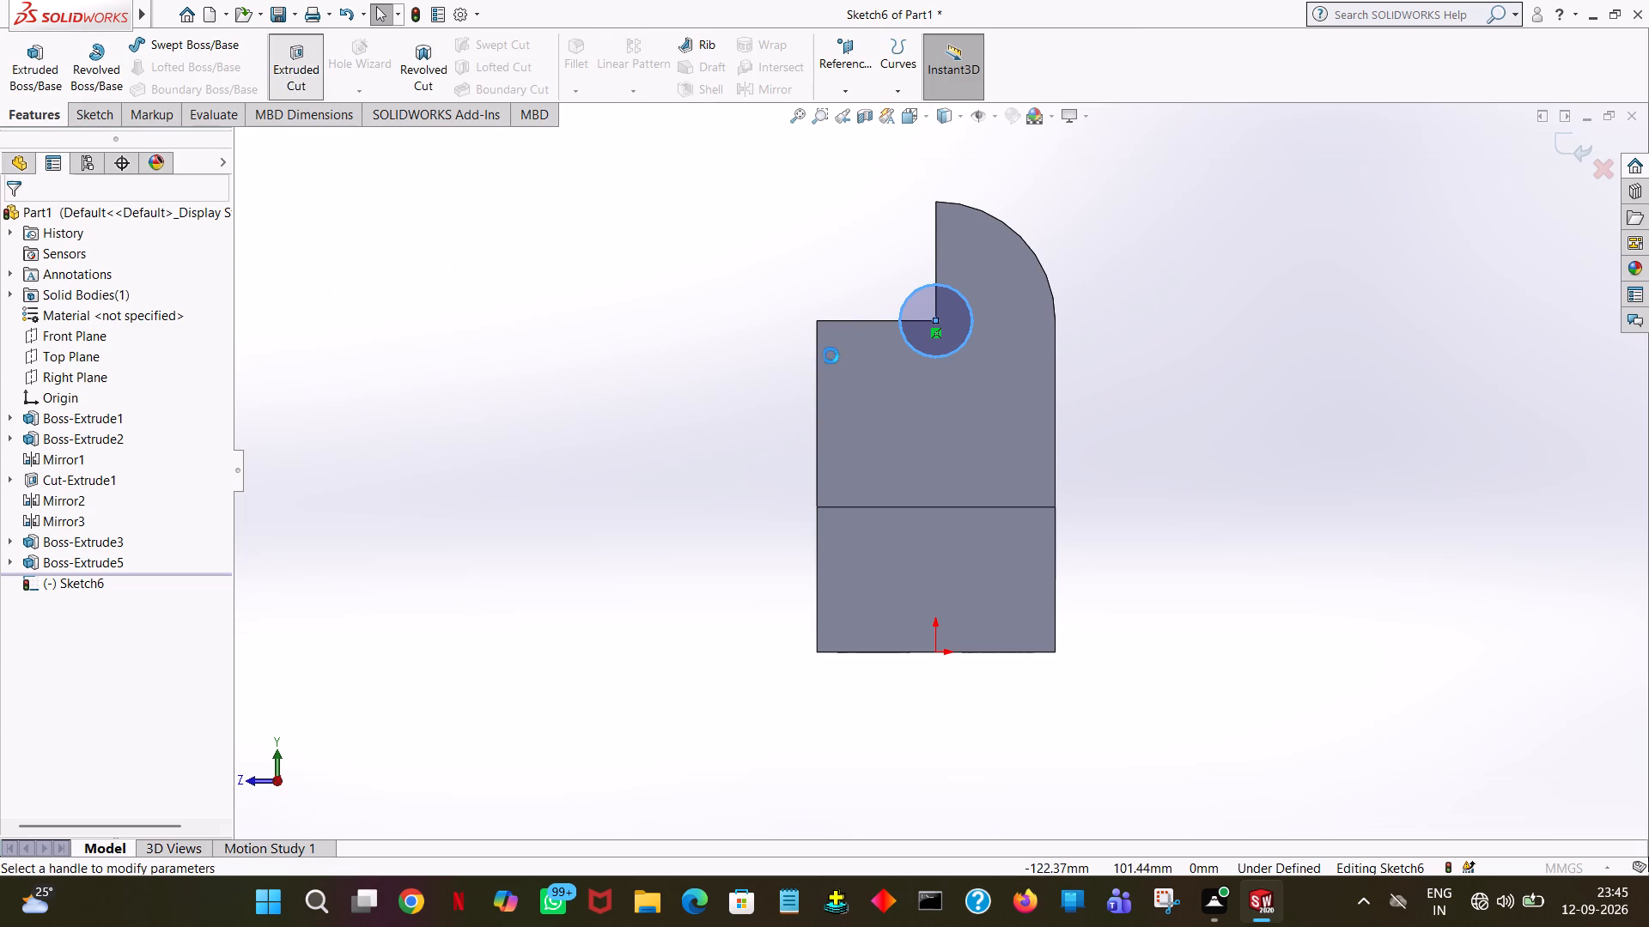
middle_drag(831, 359, 1067, 396)
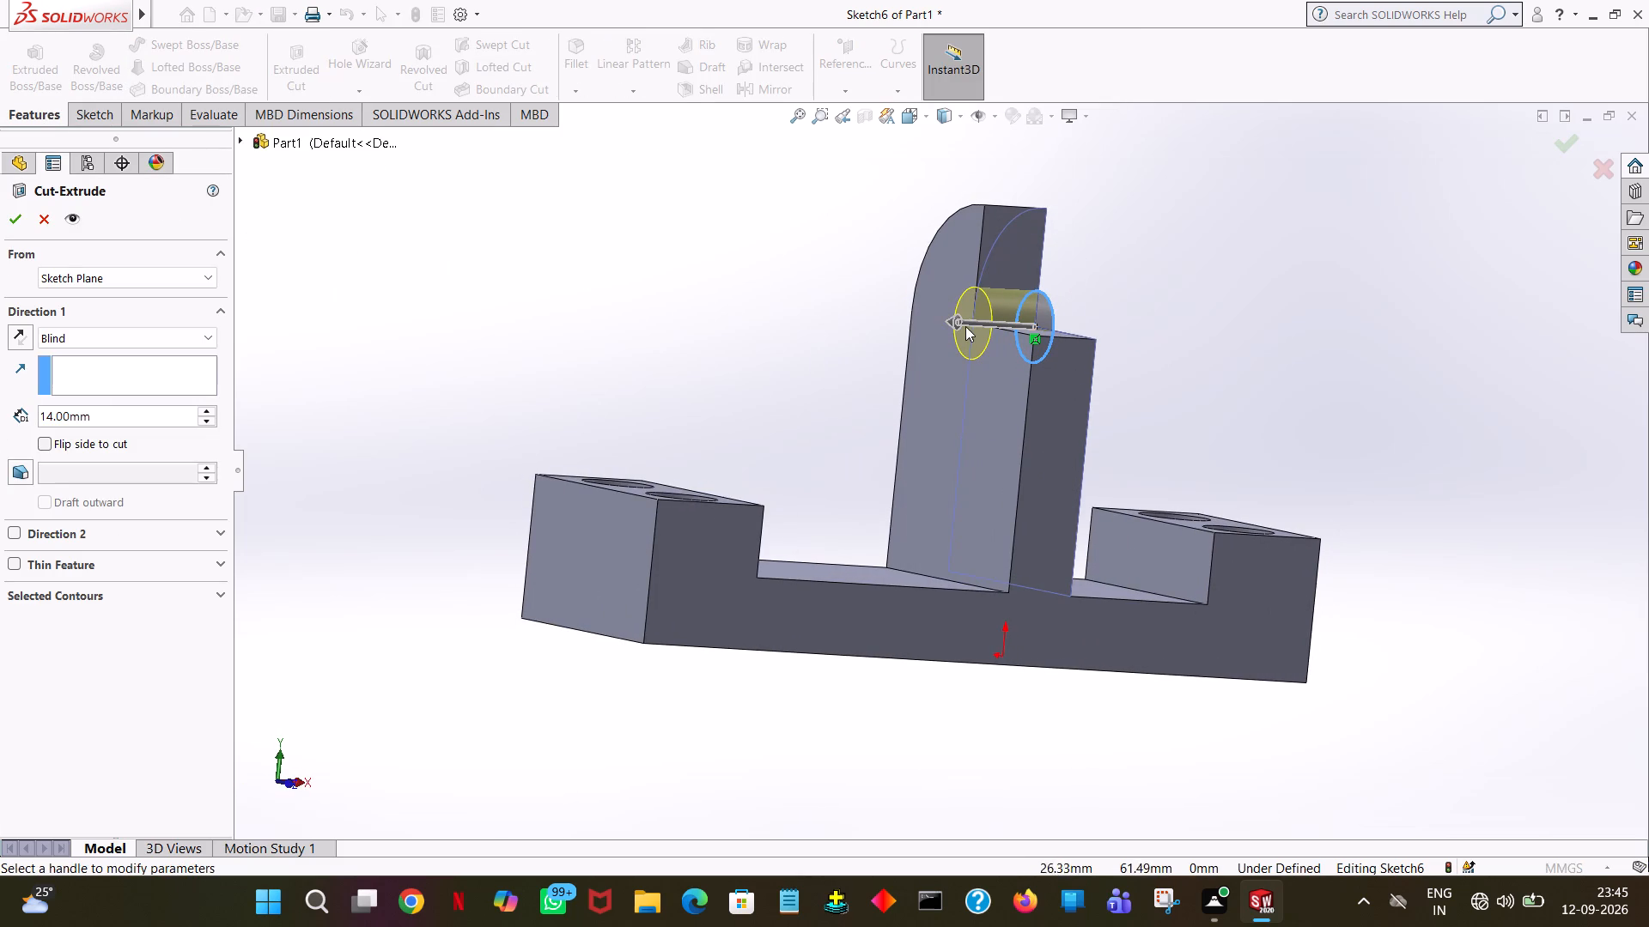
drag(953, 320, 928, 324)
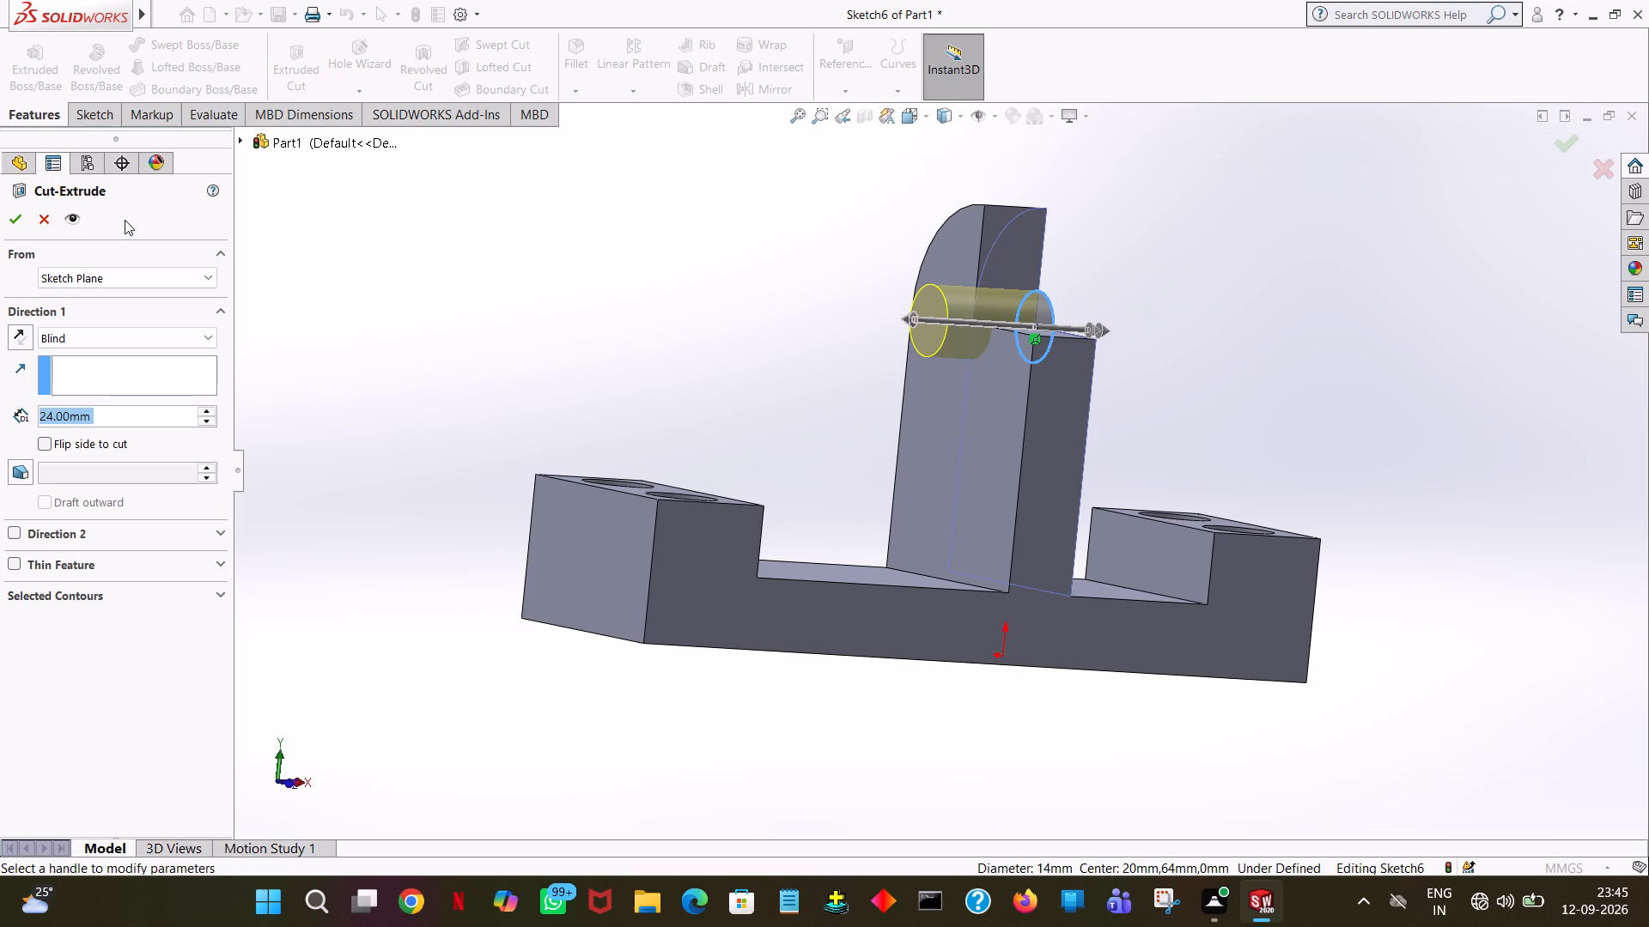
click(23, 219)
Examine the upright's circular cut and the rest of the bracket from several sides.
middle_drag(1512, 381, 1448, 386)
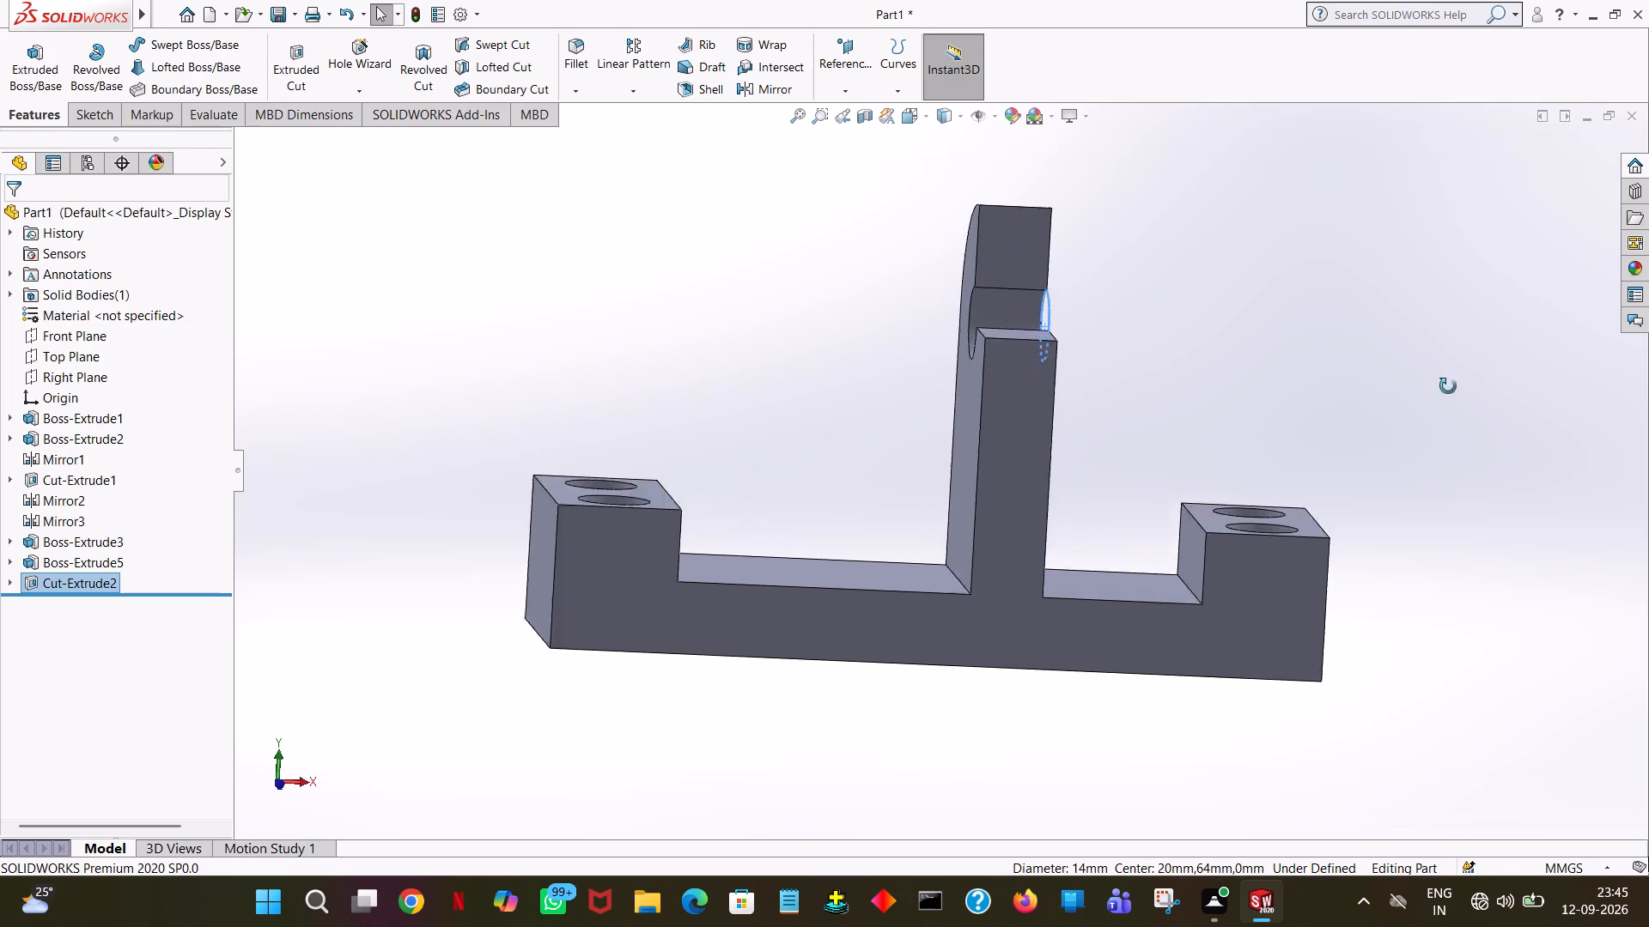
middle_drag(1448, 386, 1273, 369)
click(1275, 368)
middle_drag(1118, 314, 1123, 373)
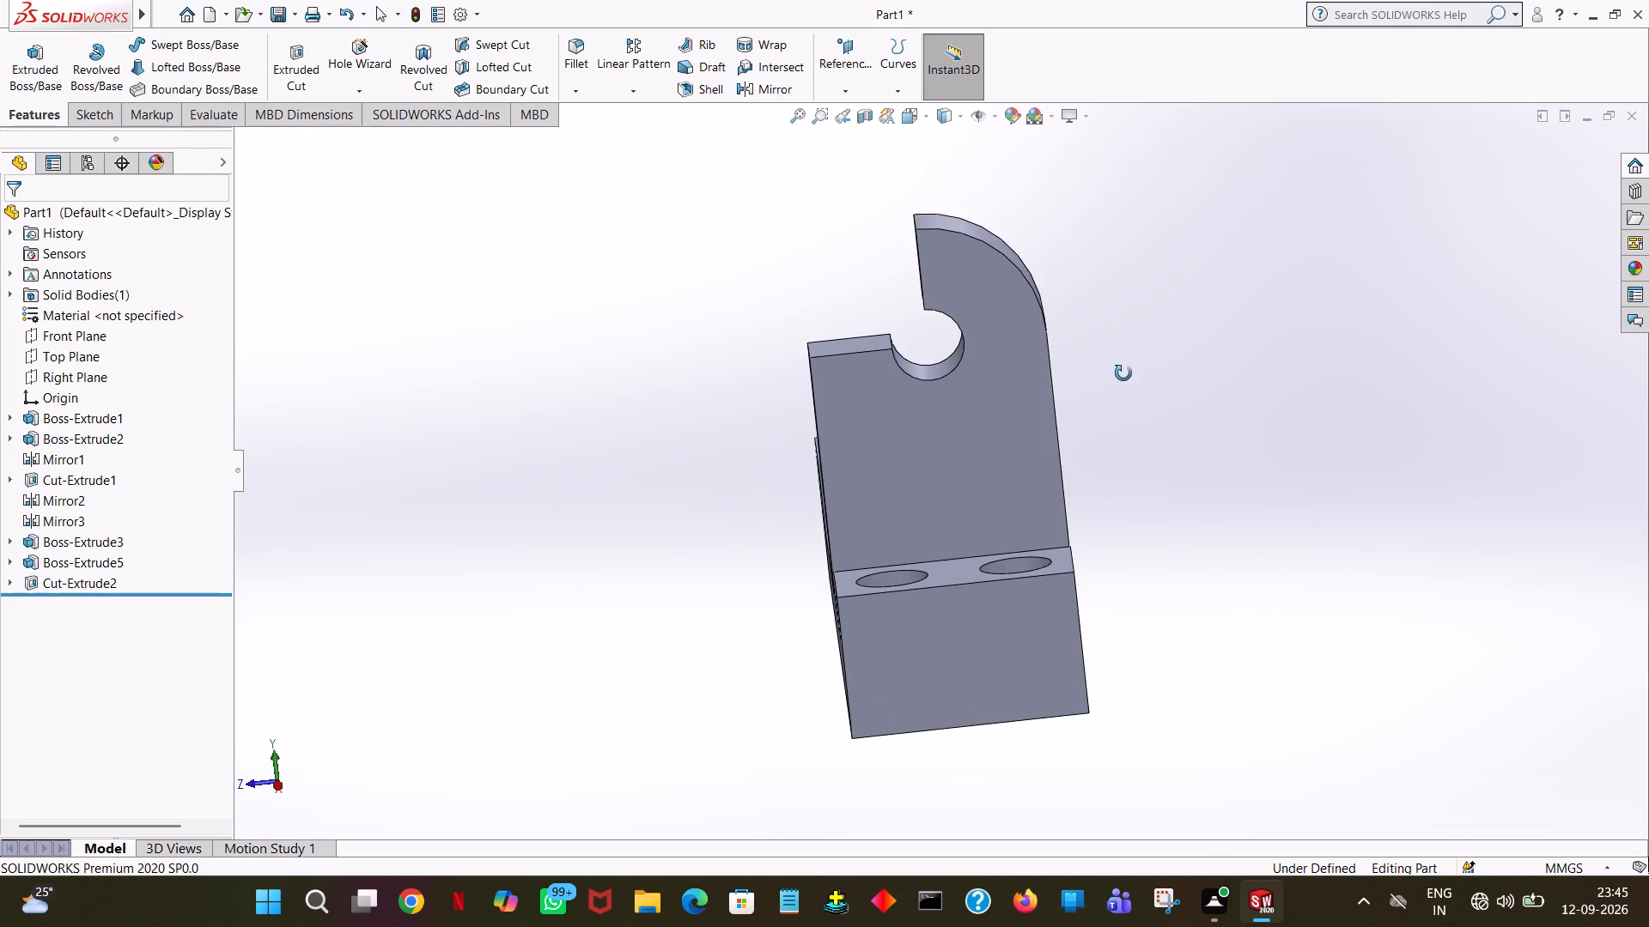
middle_drag(1123, 373, 1251, 408)
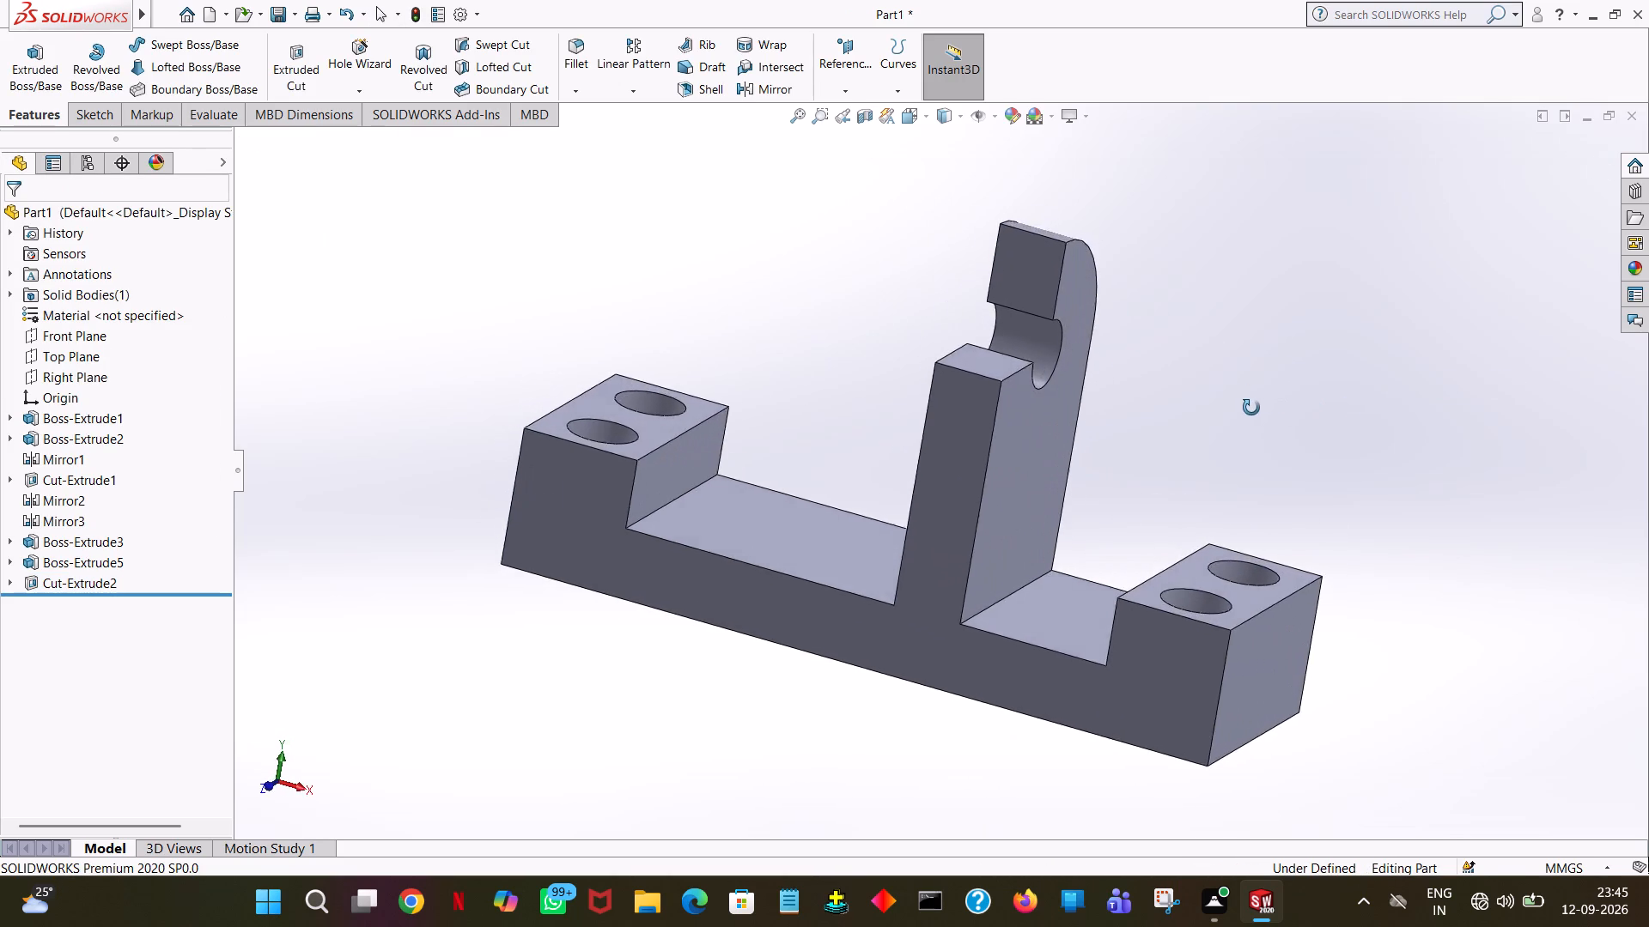
middle_drag(1251, 408, 1225, 415)
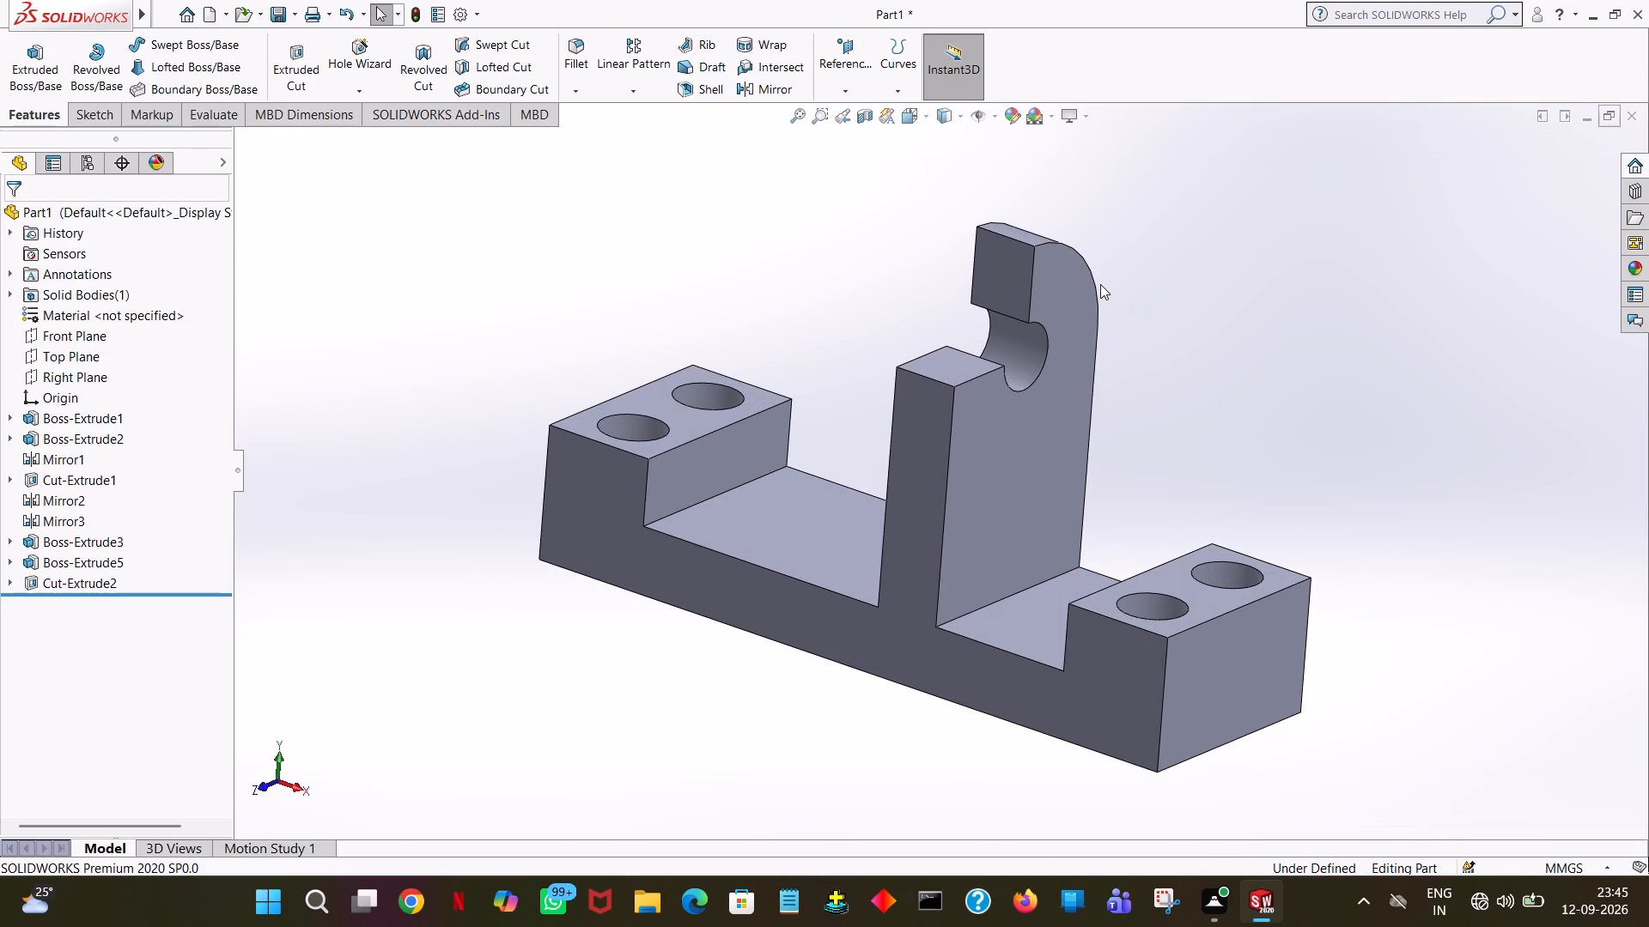
middle_drag(1100, 278, 1145, 233)
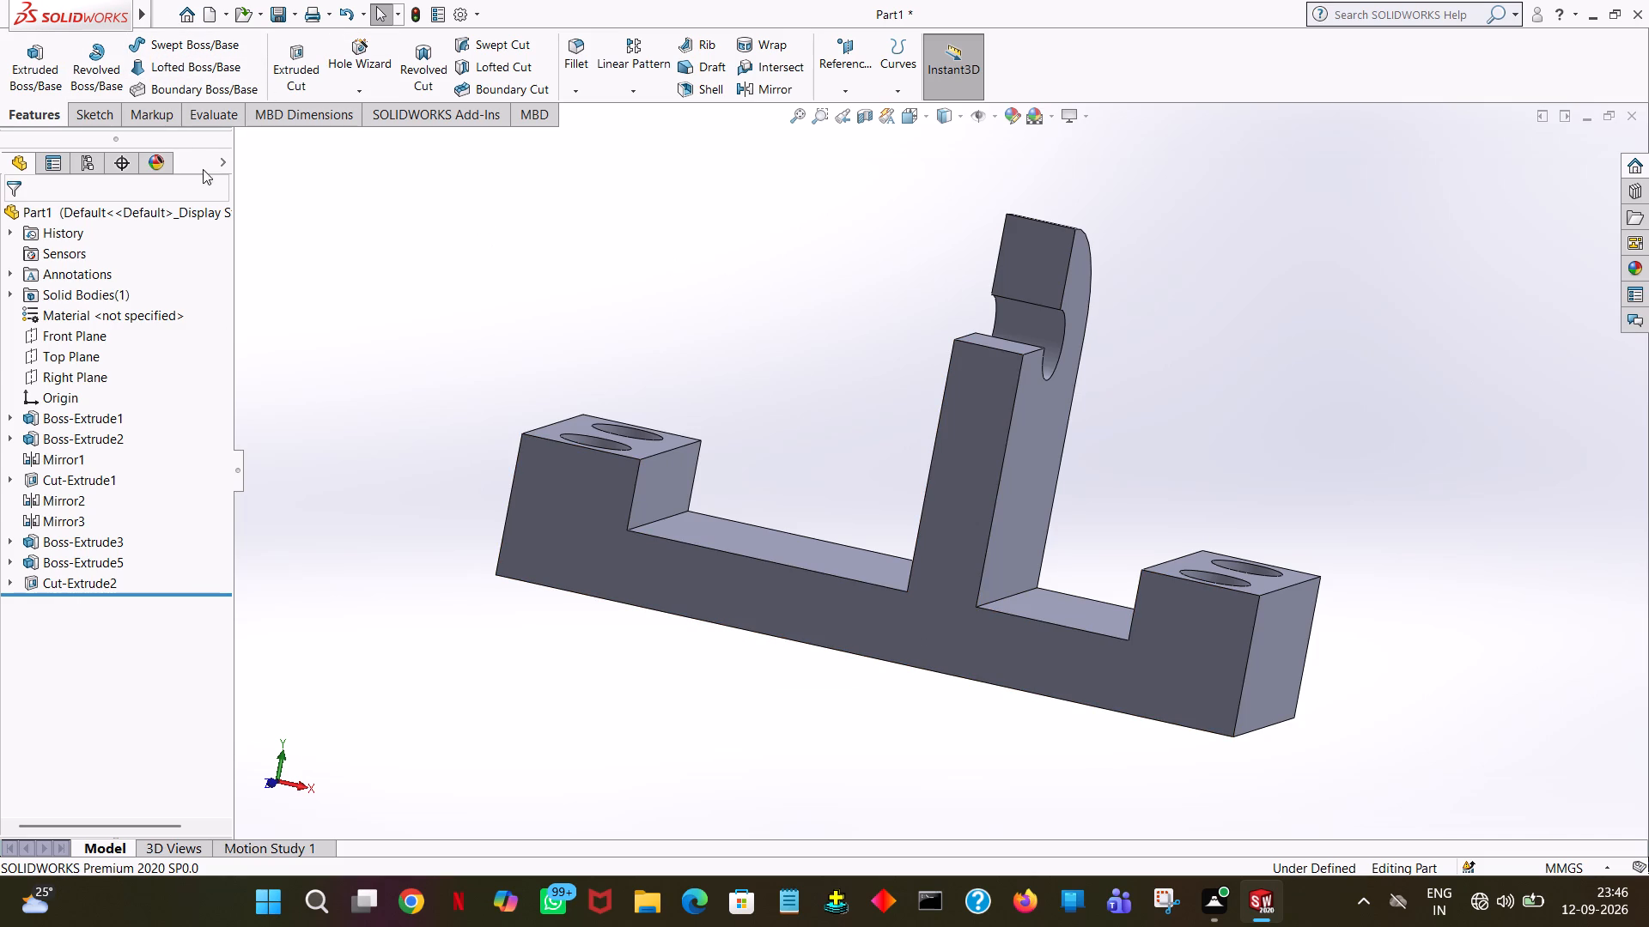
Start a boss extrude sketch on the bracket's large front face and view that face square-on.
click(32, 70)
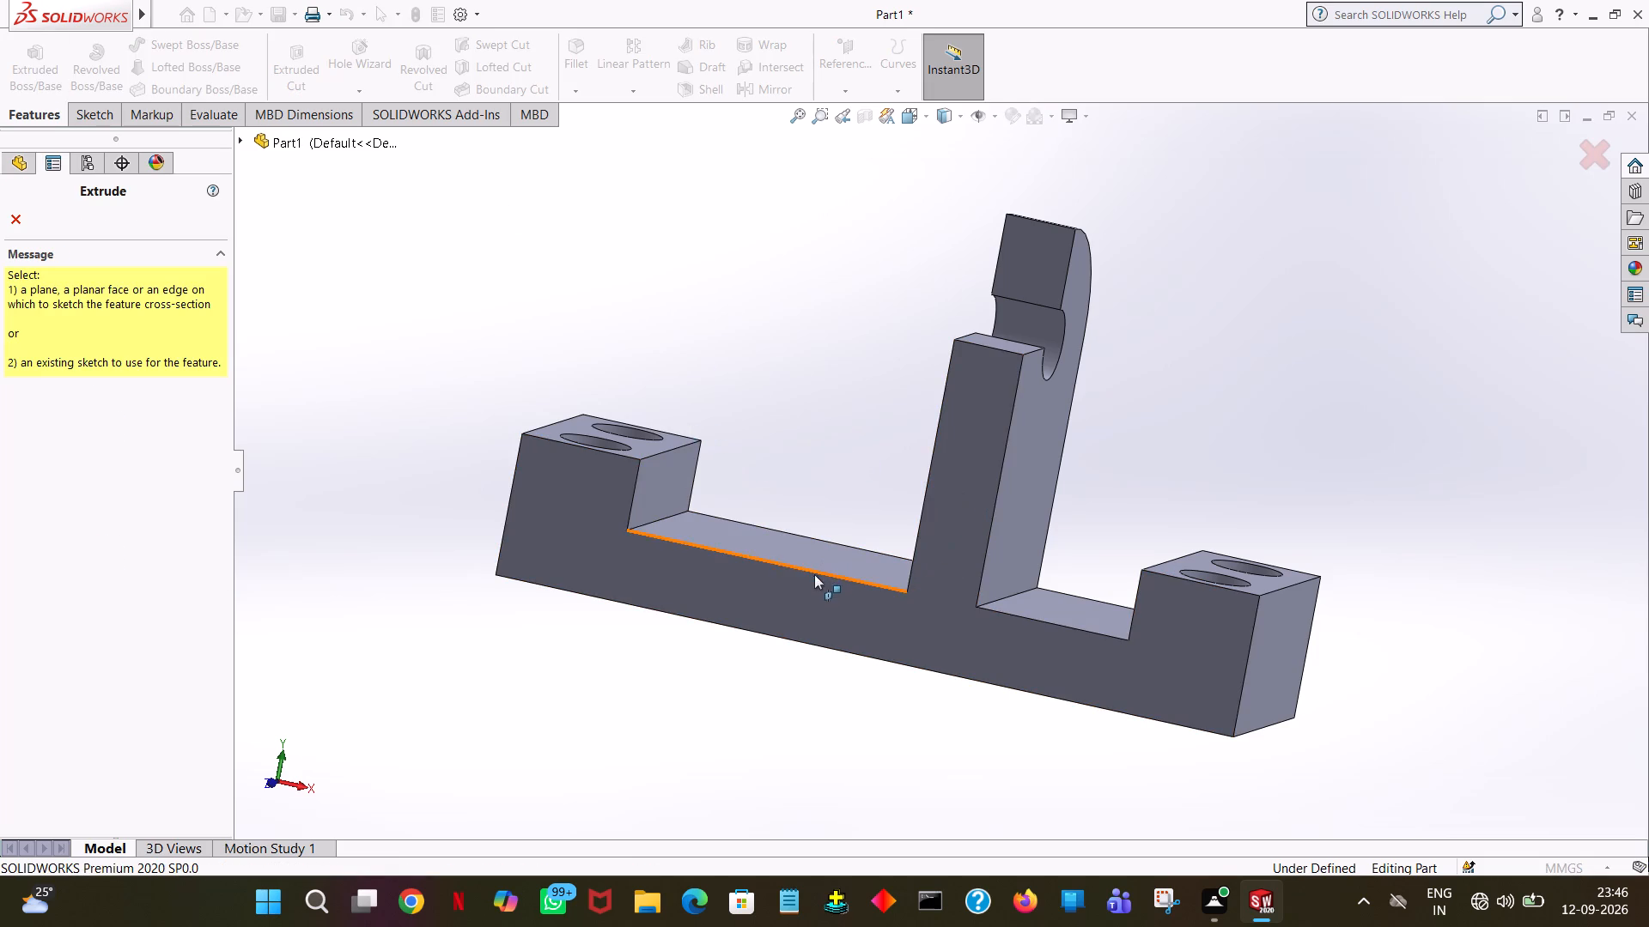
click(771, 579)
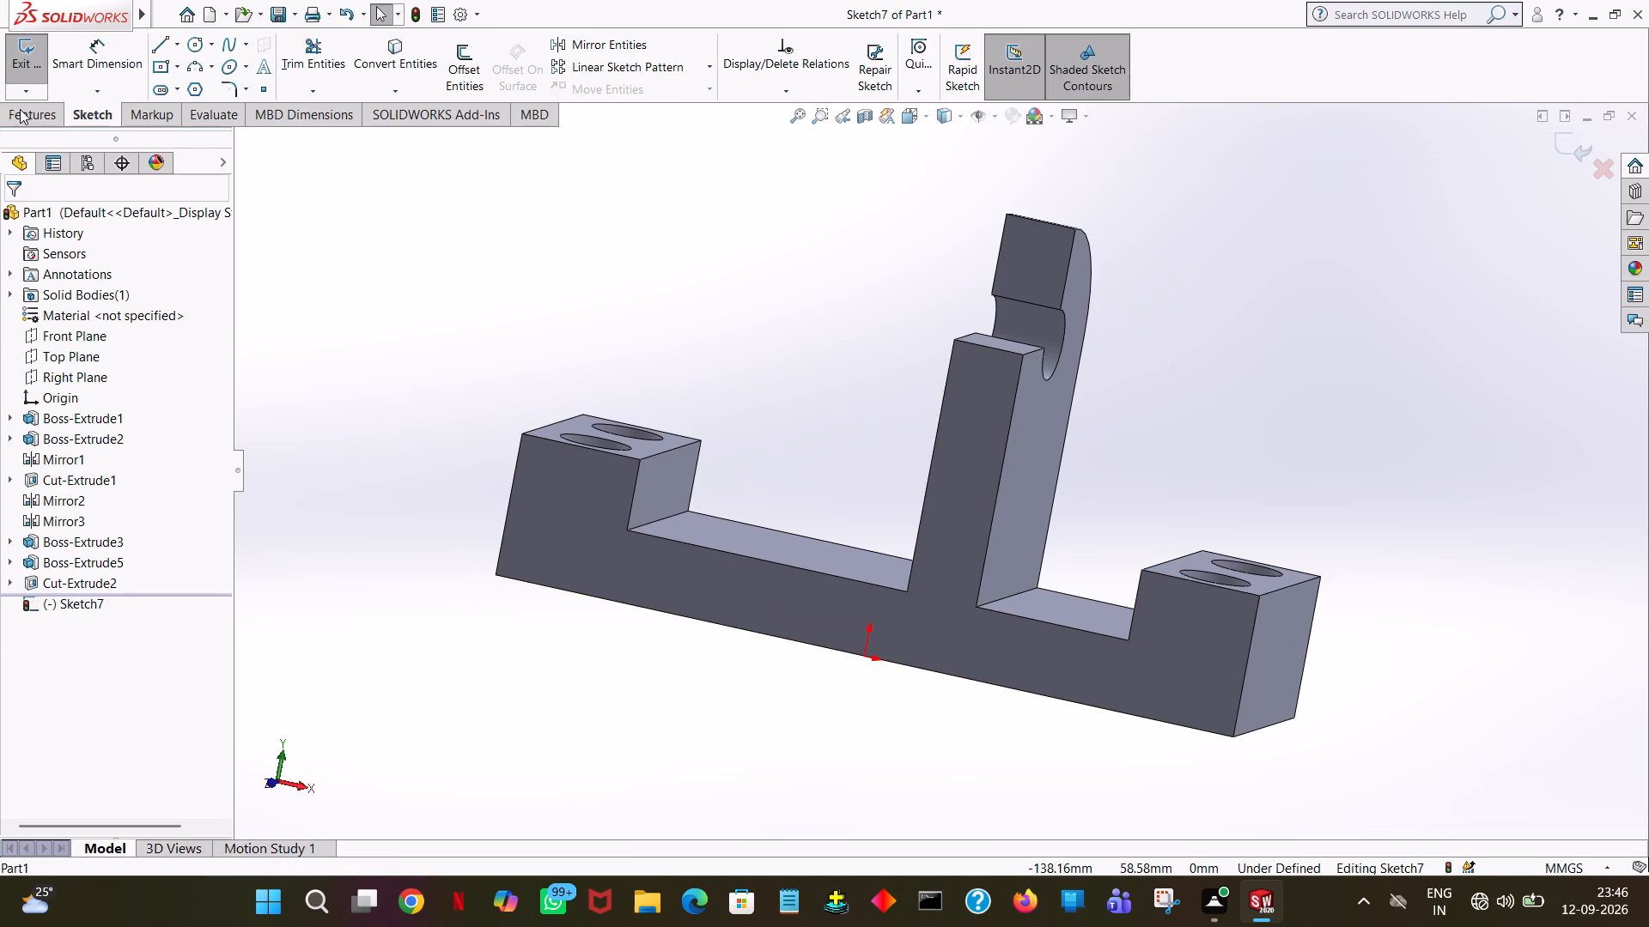
click(927, 121)
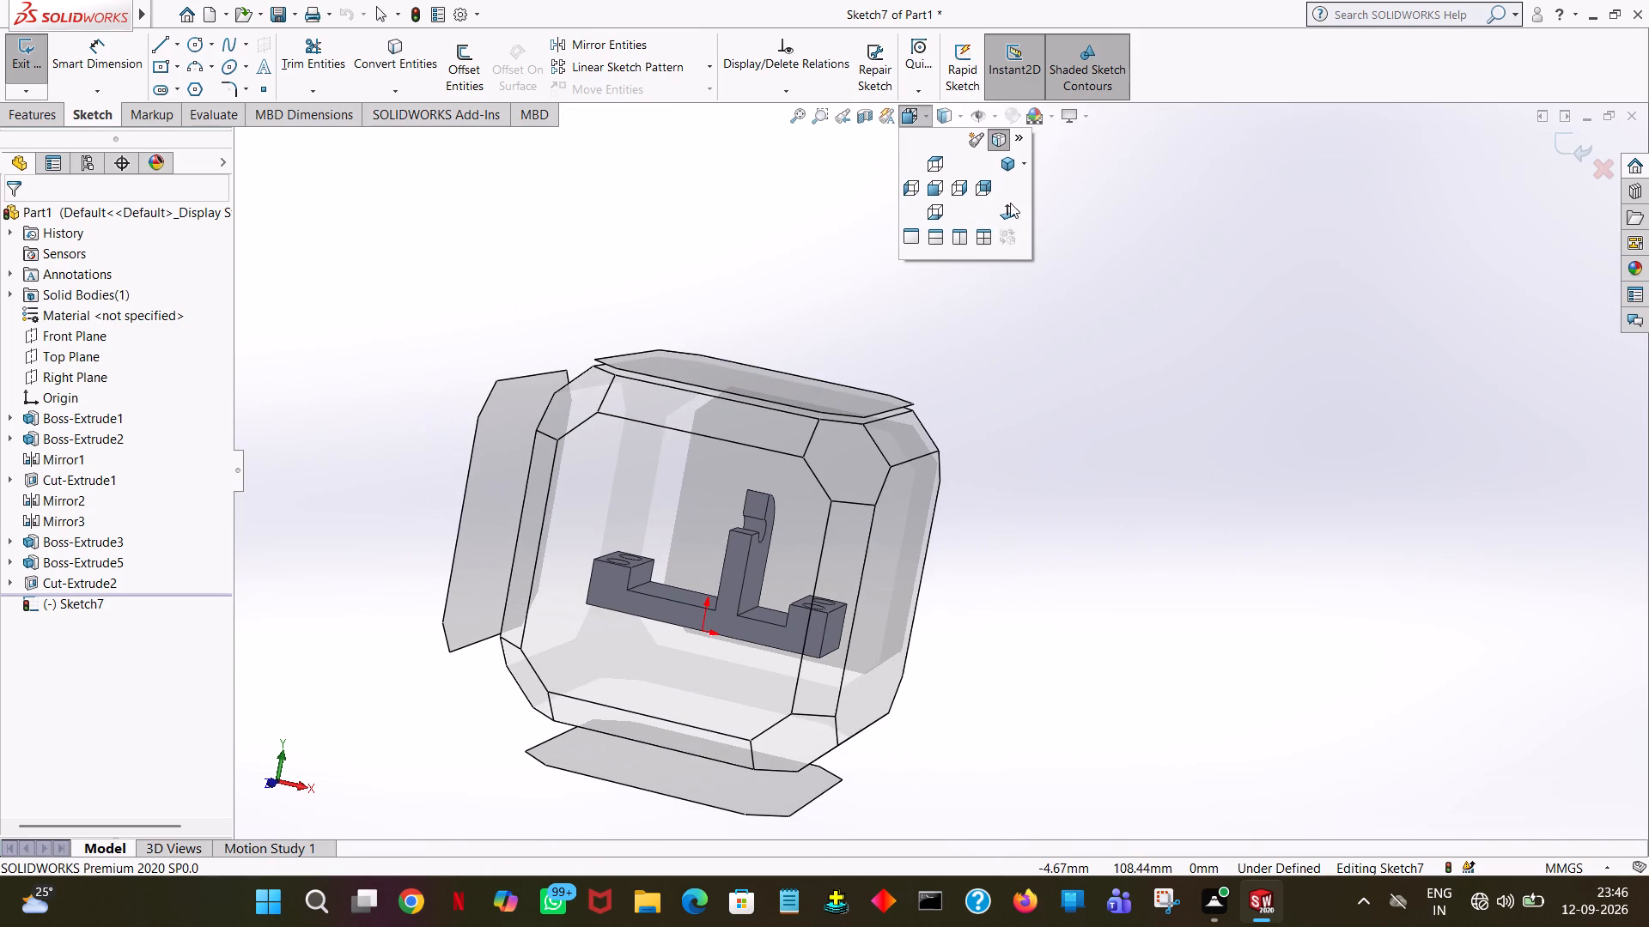
click(1006, 206)
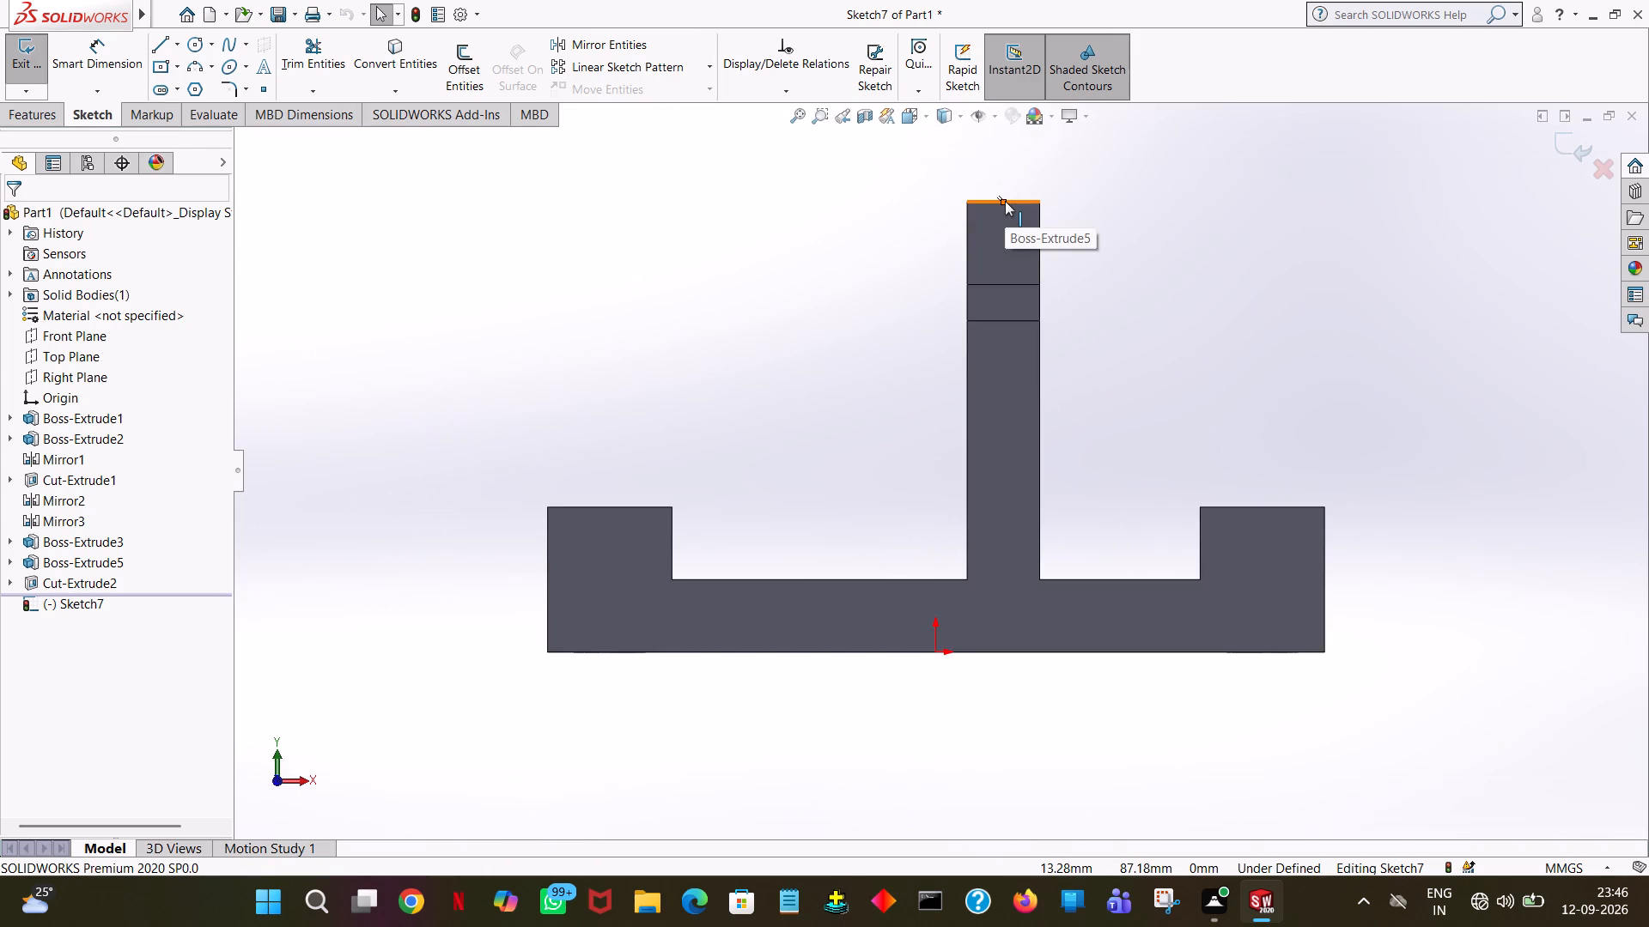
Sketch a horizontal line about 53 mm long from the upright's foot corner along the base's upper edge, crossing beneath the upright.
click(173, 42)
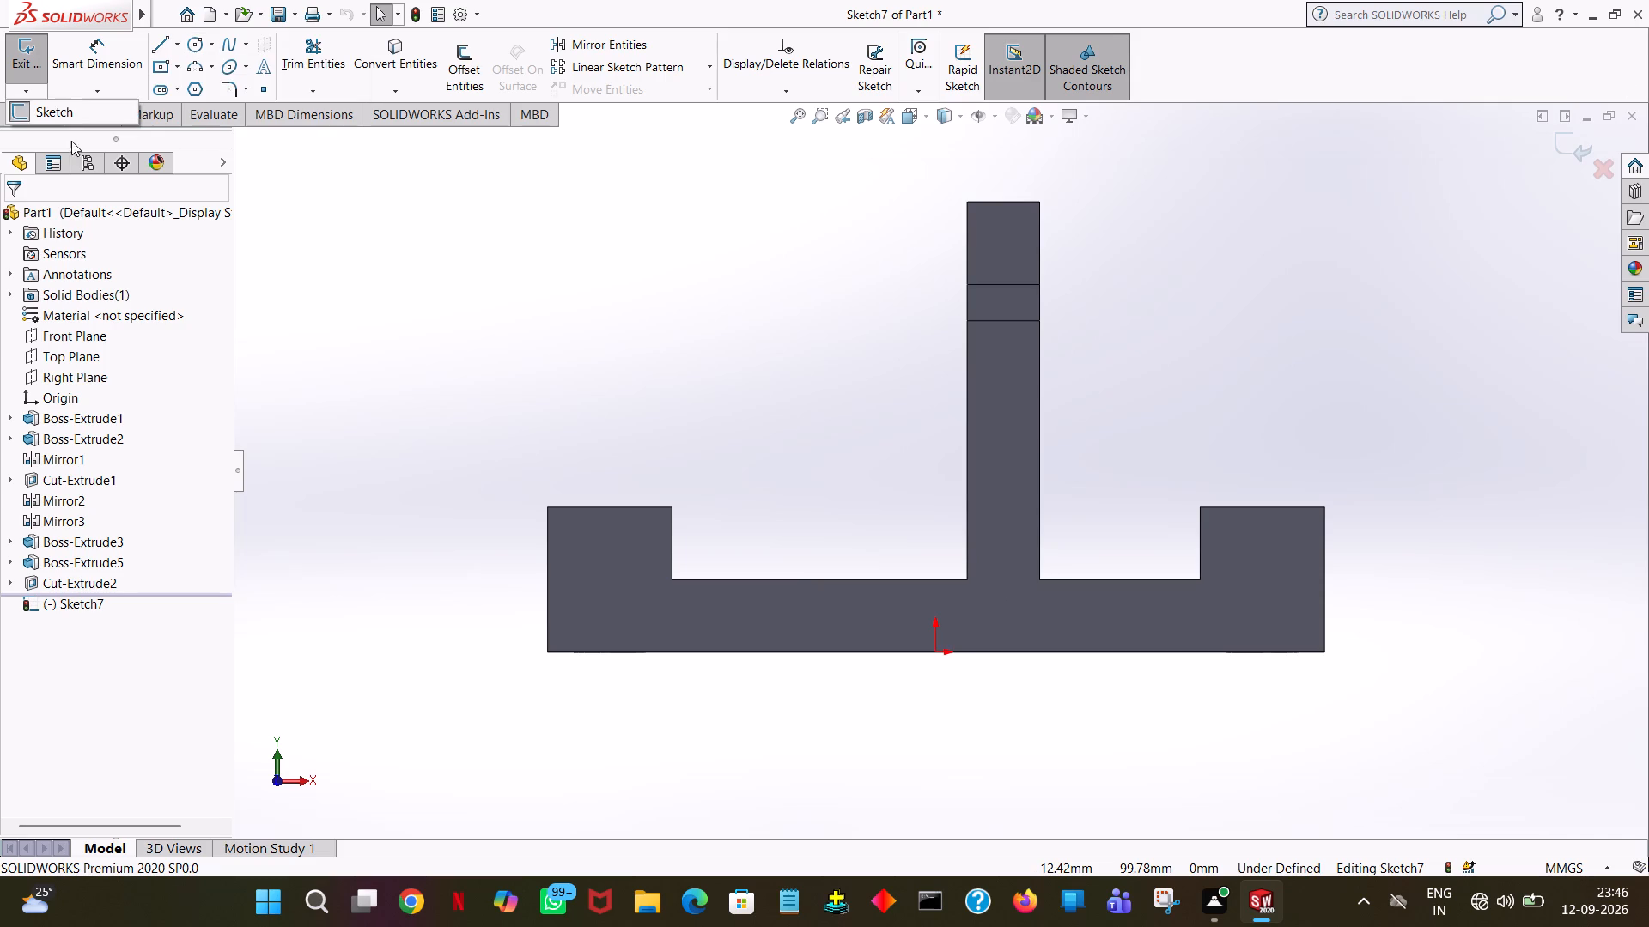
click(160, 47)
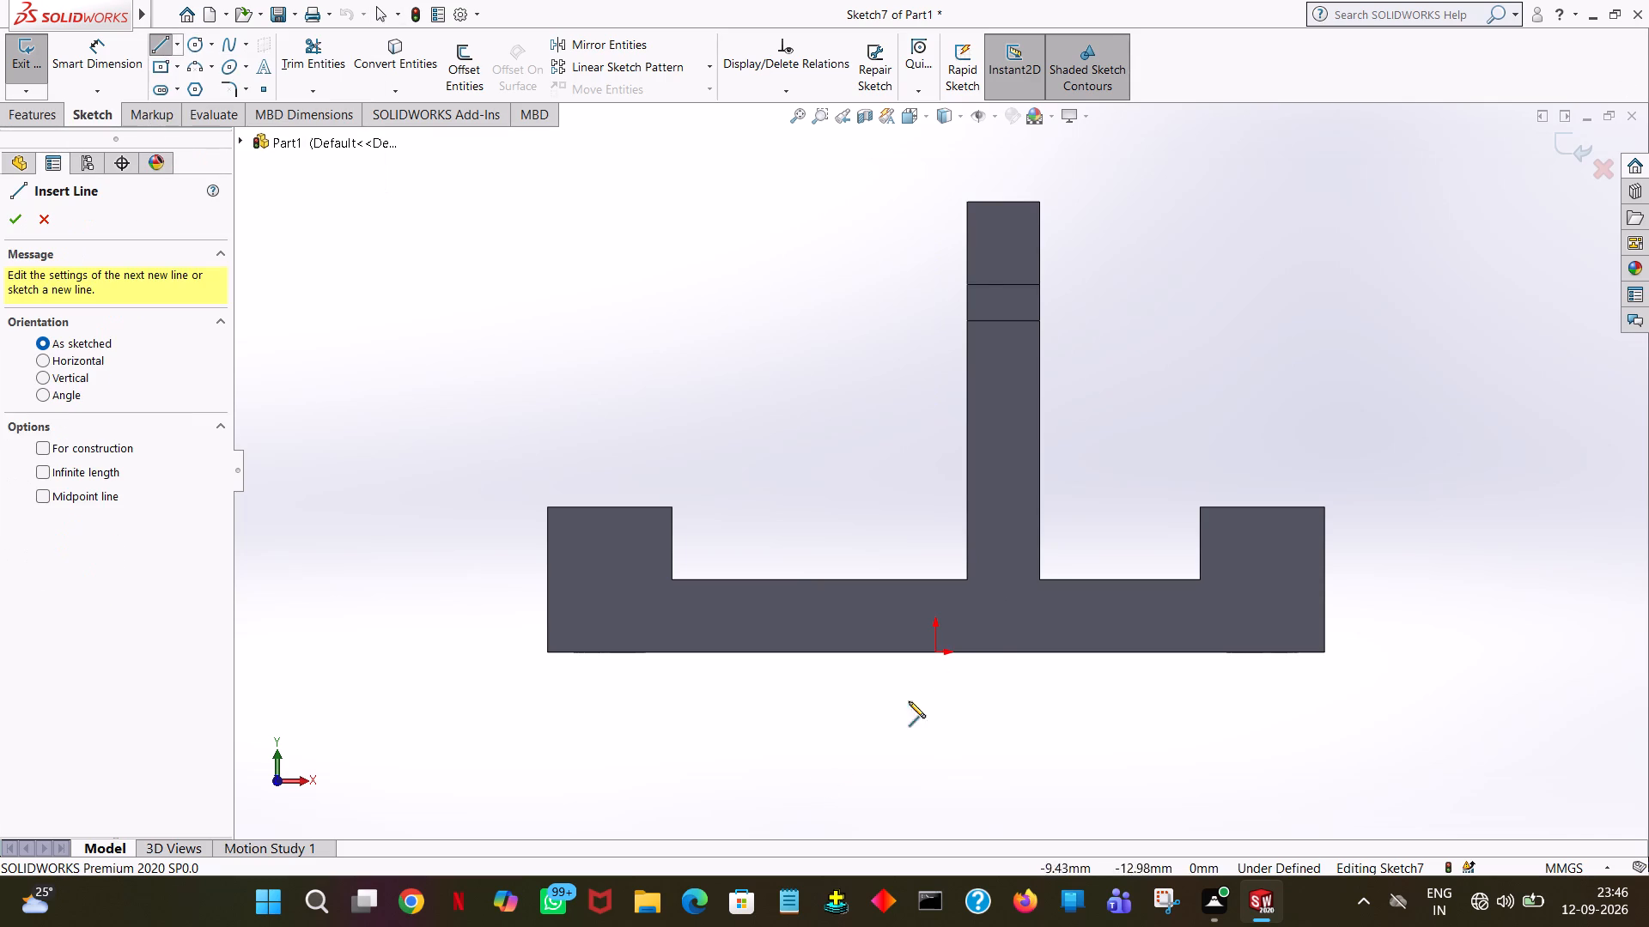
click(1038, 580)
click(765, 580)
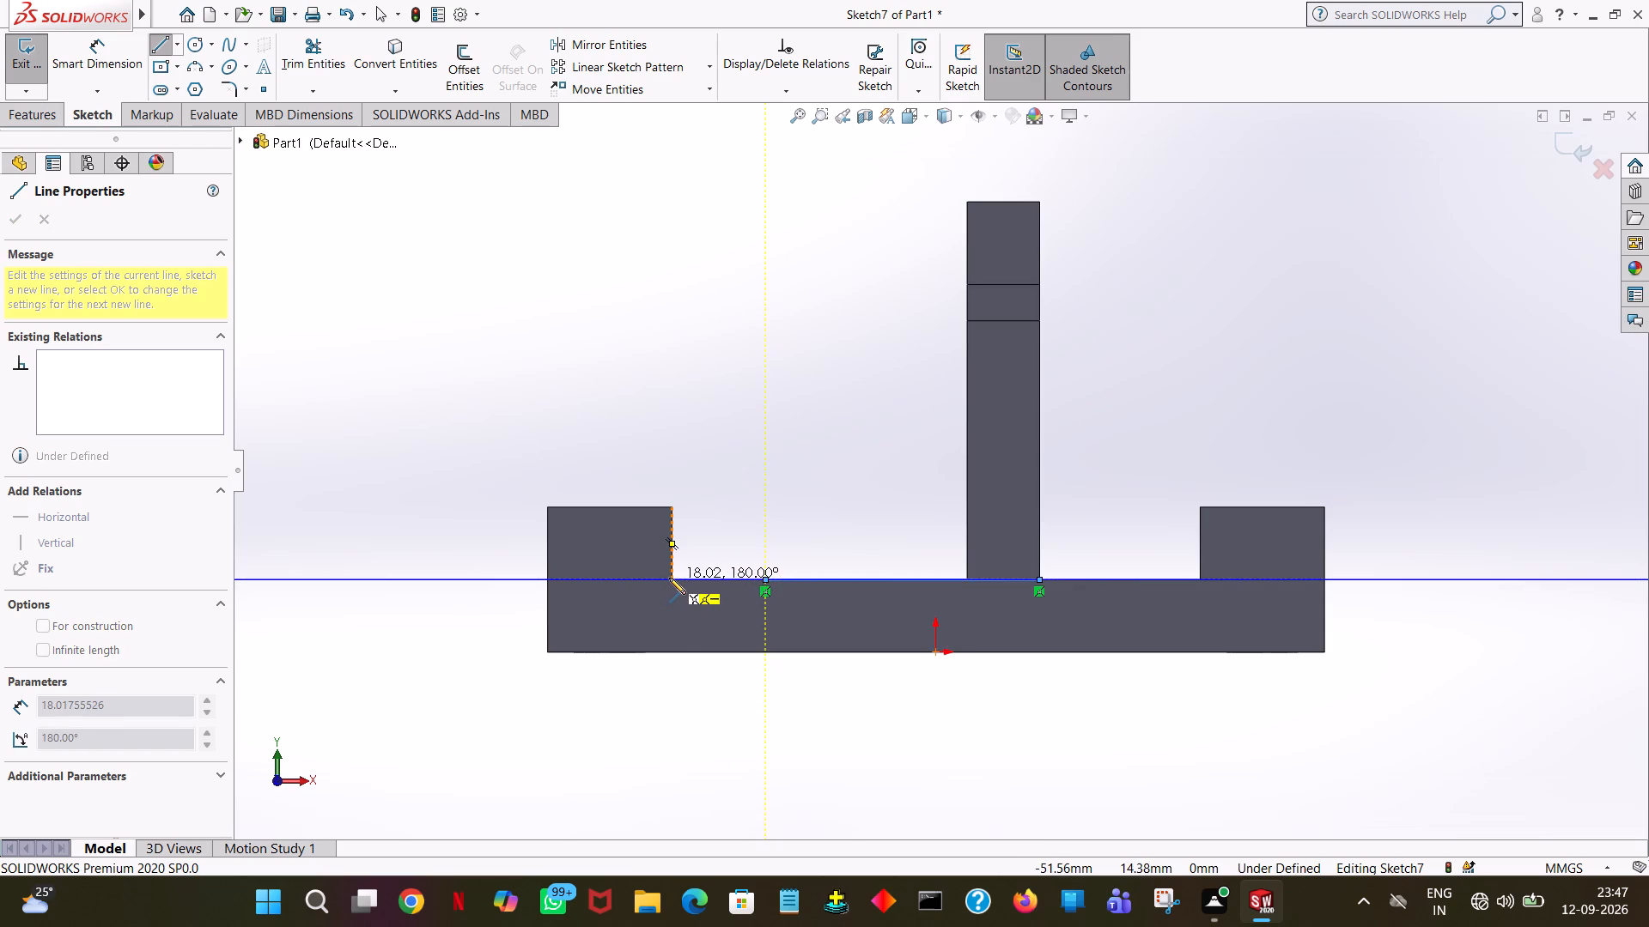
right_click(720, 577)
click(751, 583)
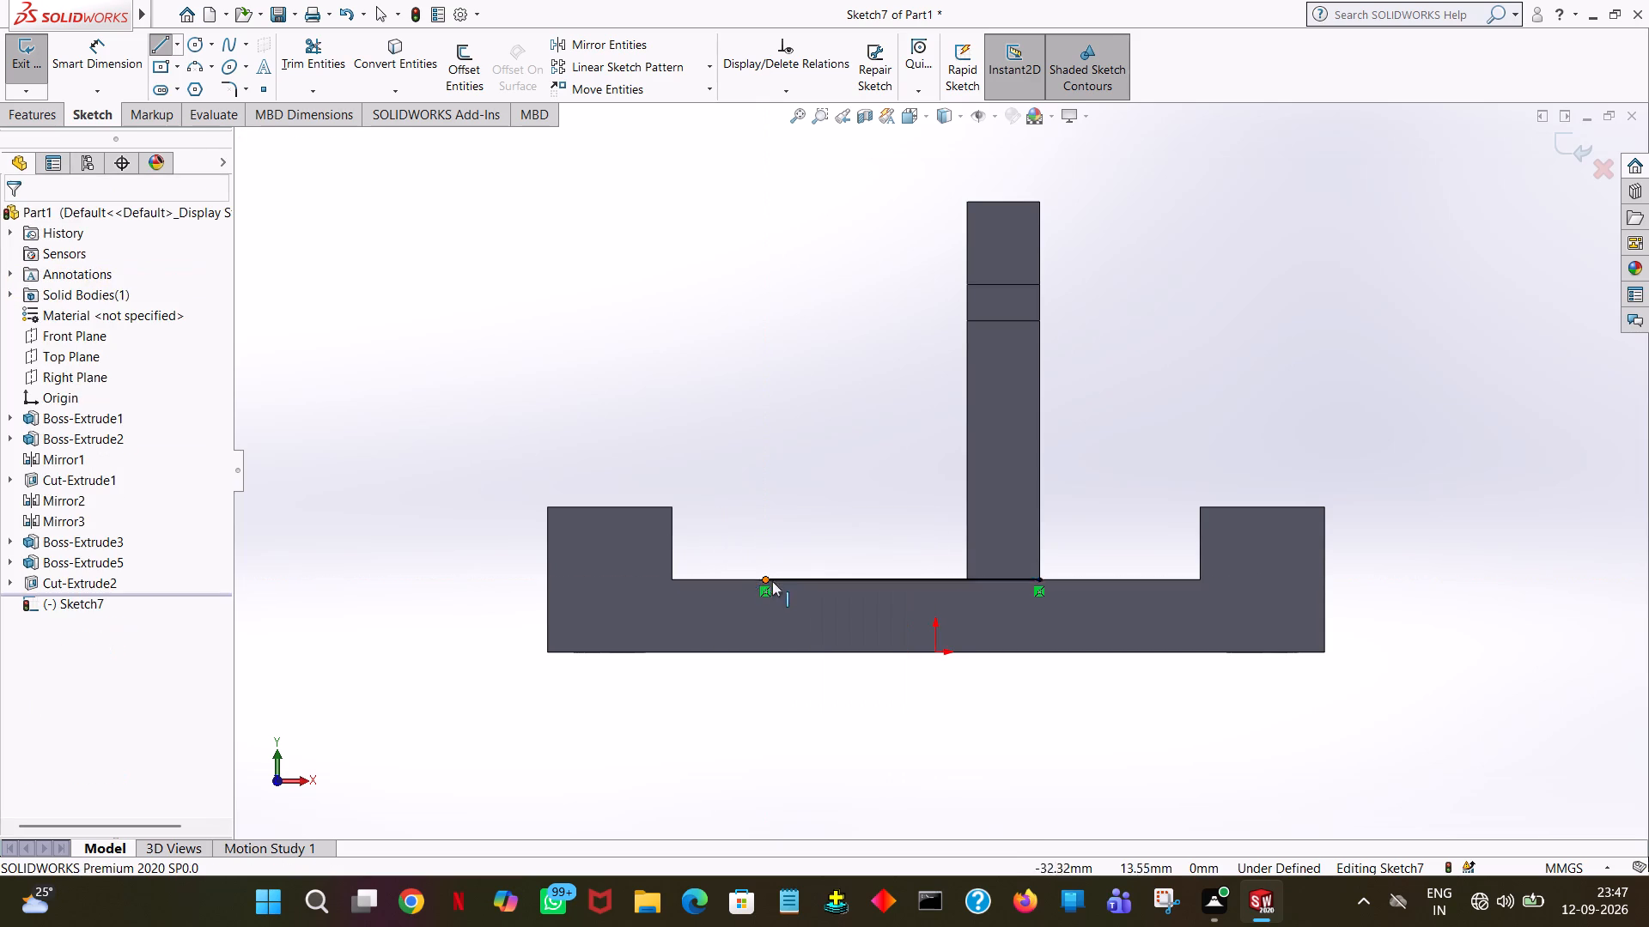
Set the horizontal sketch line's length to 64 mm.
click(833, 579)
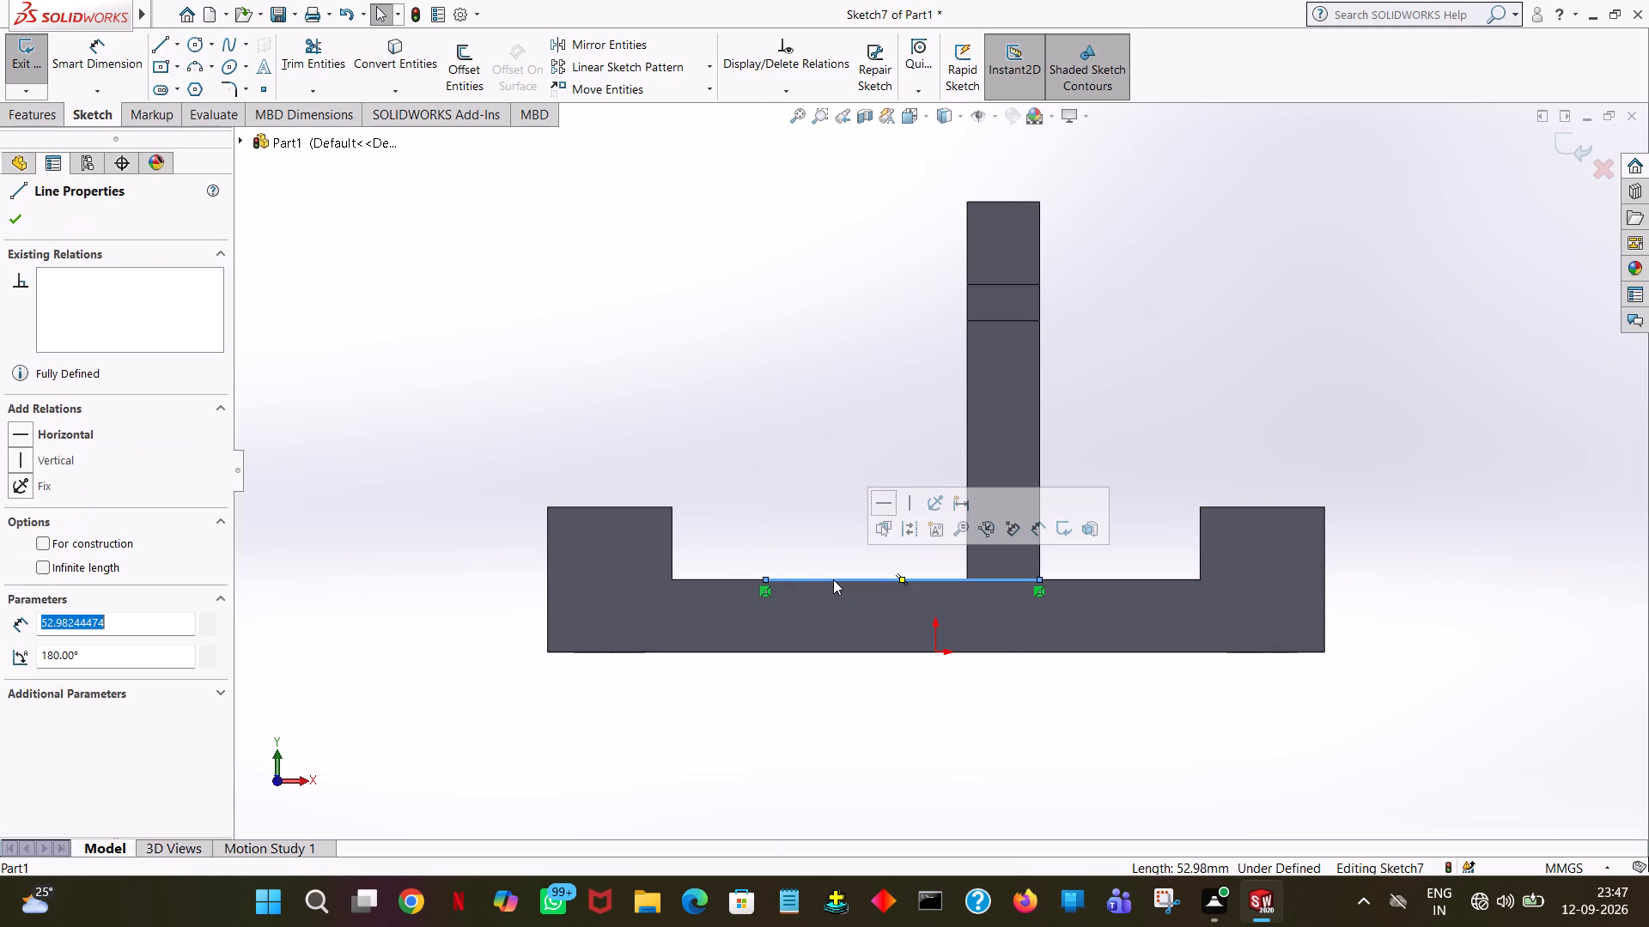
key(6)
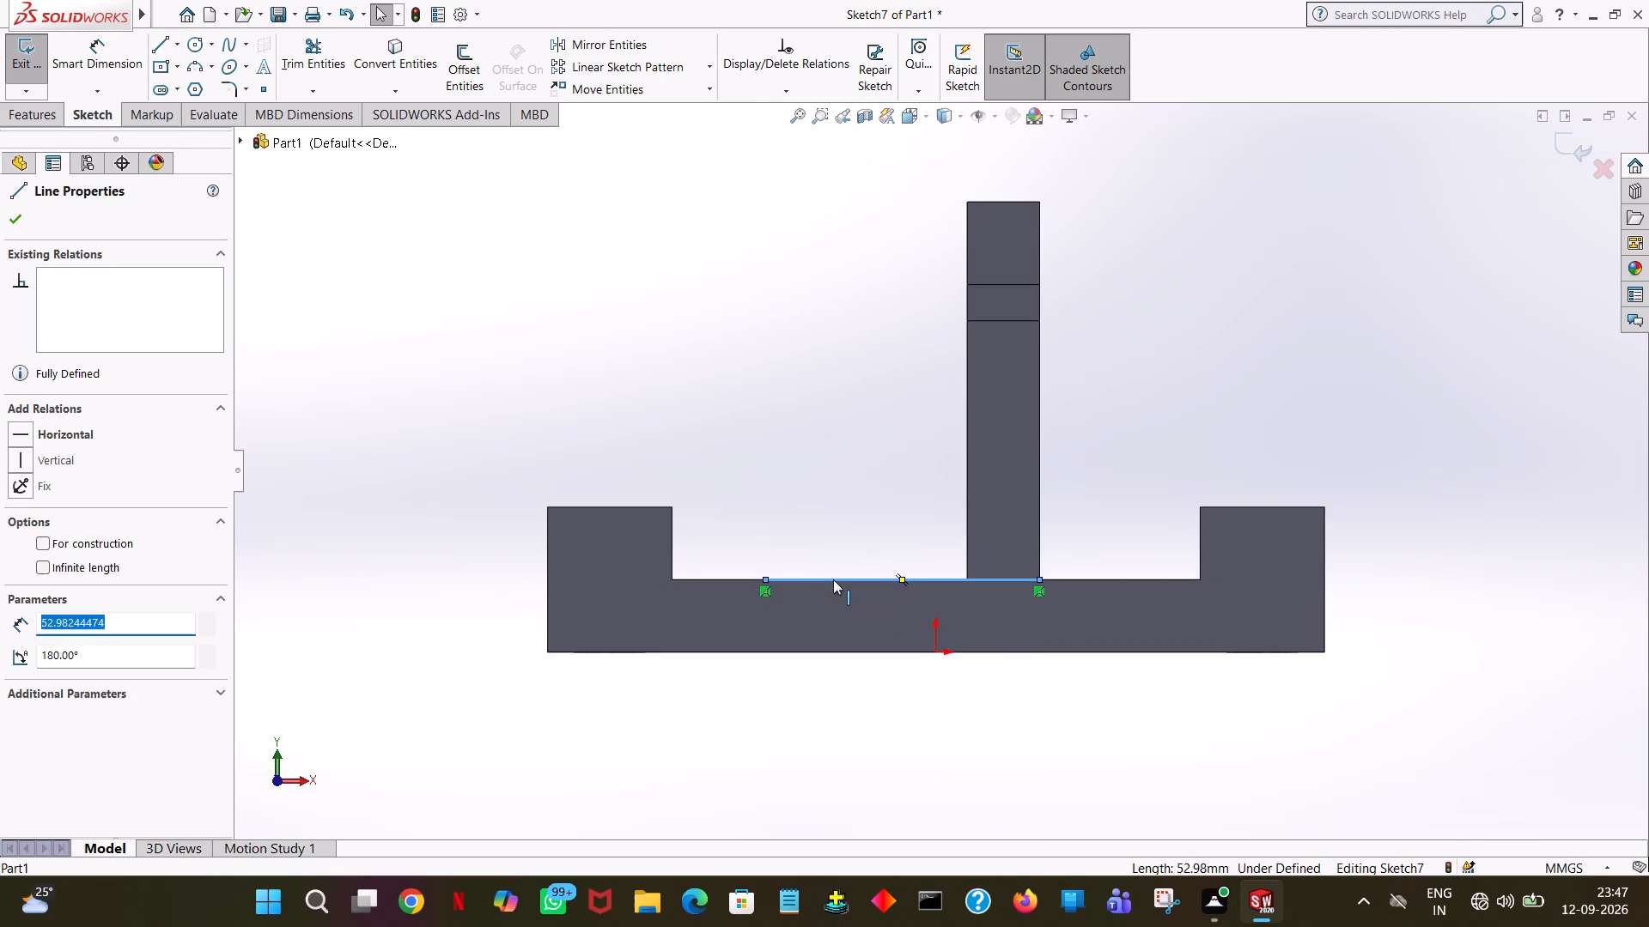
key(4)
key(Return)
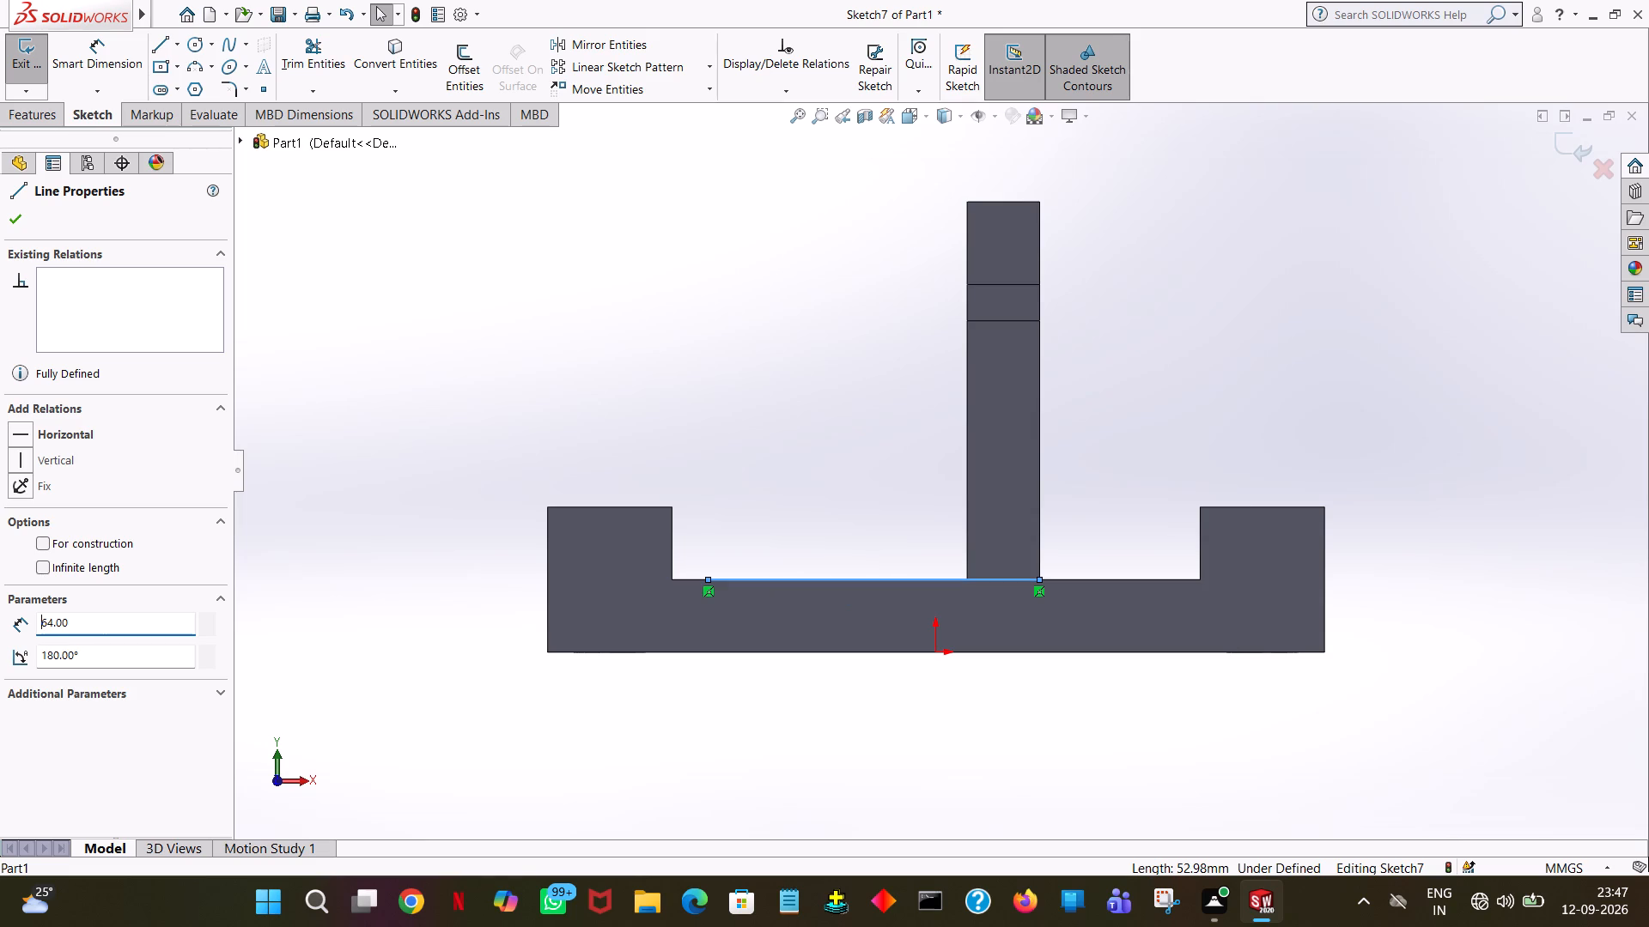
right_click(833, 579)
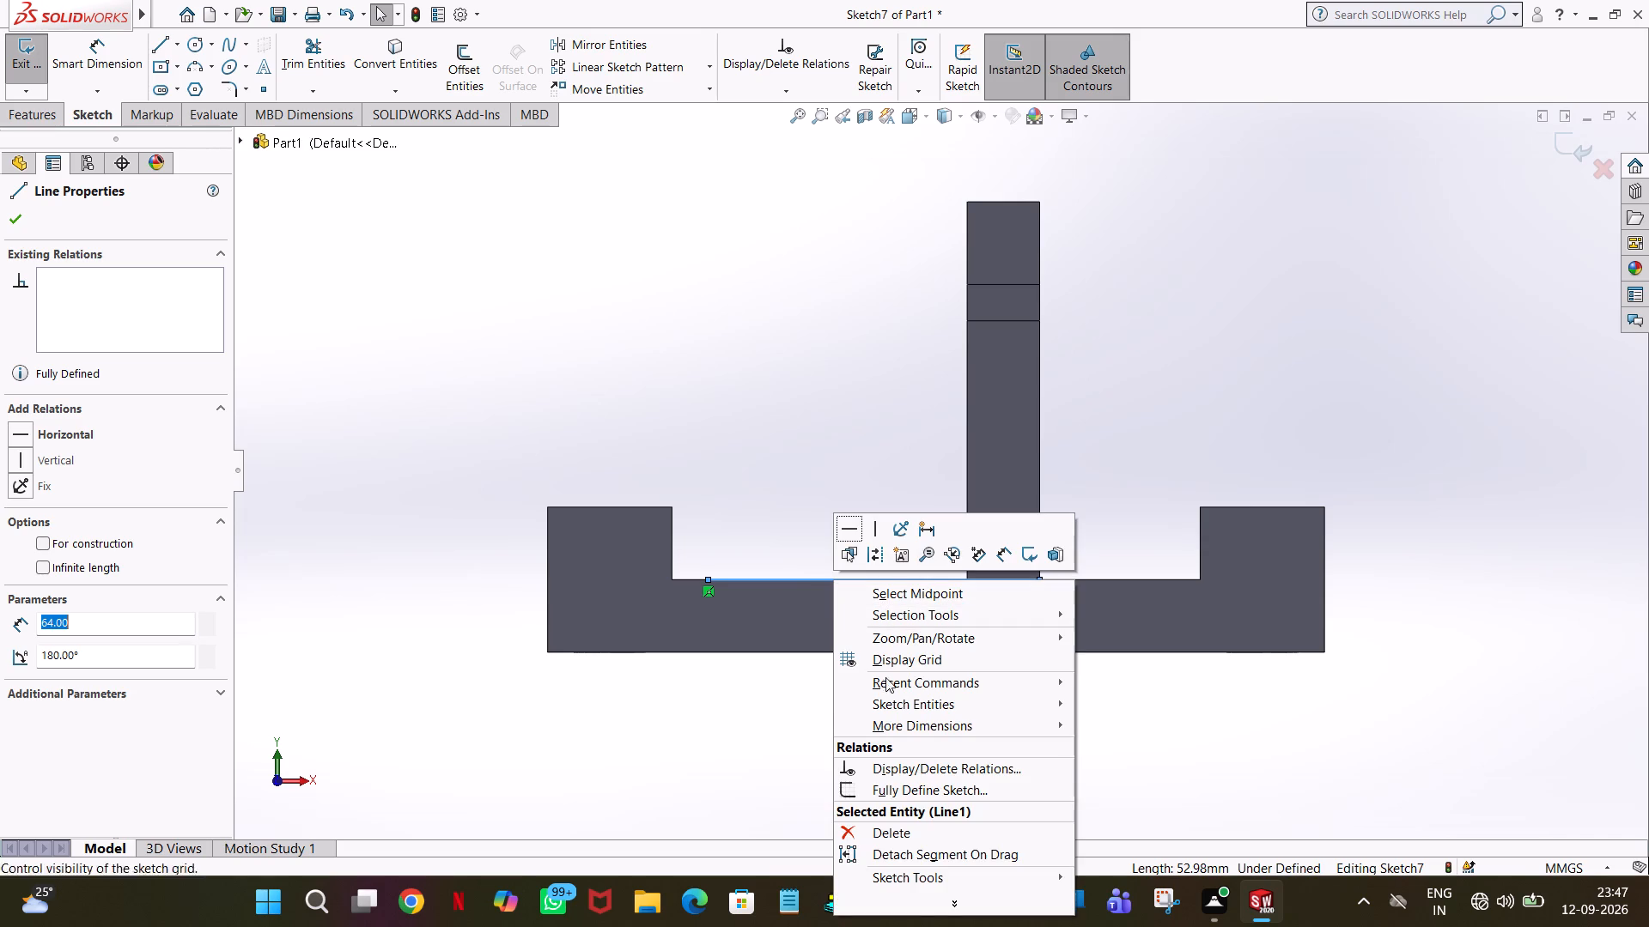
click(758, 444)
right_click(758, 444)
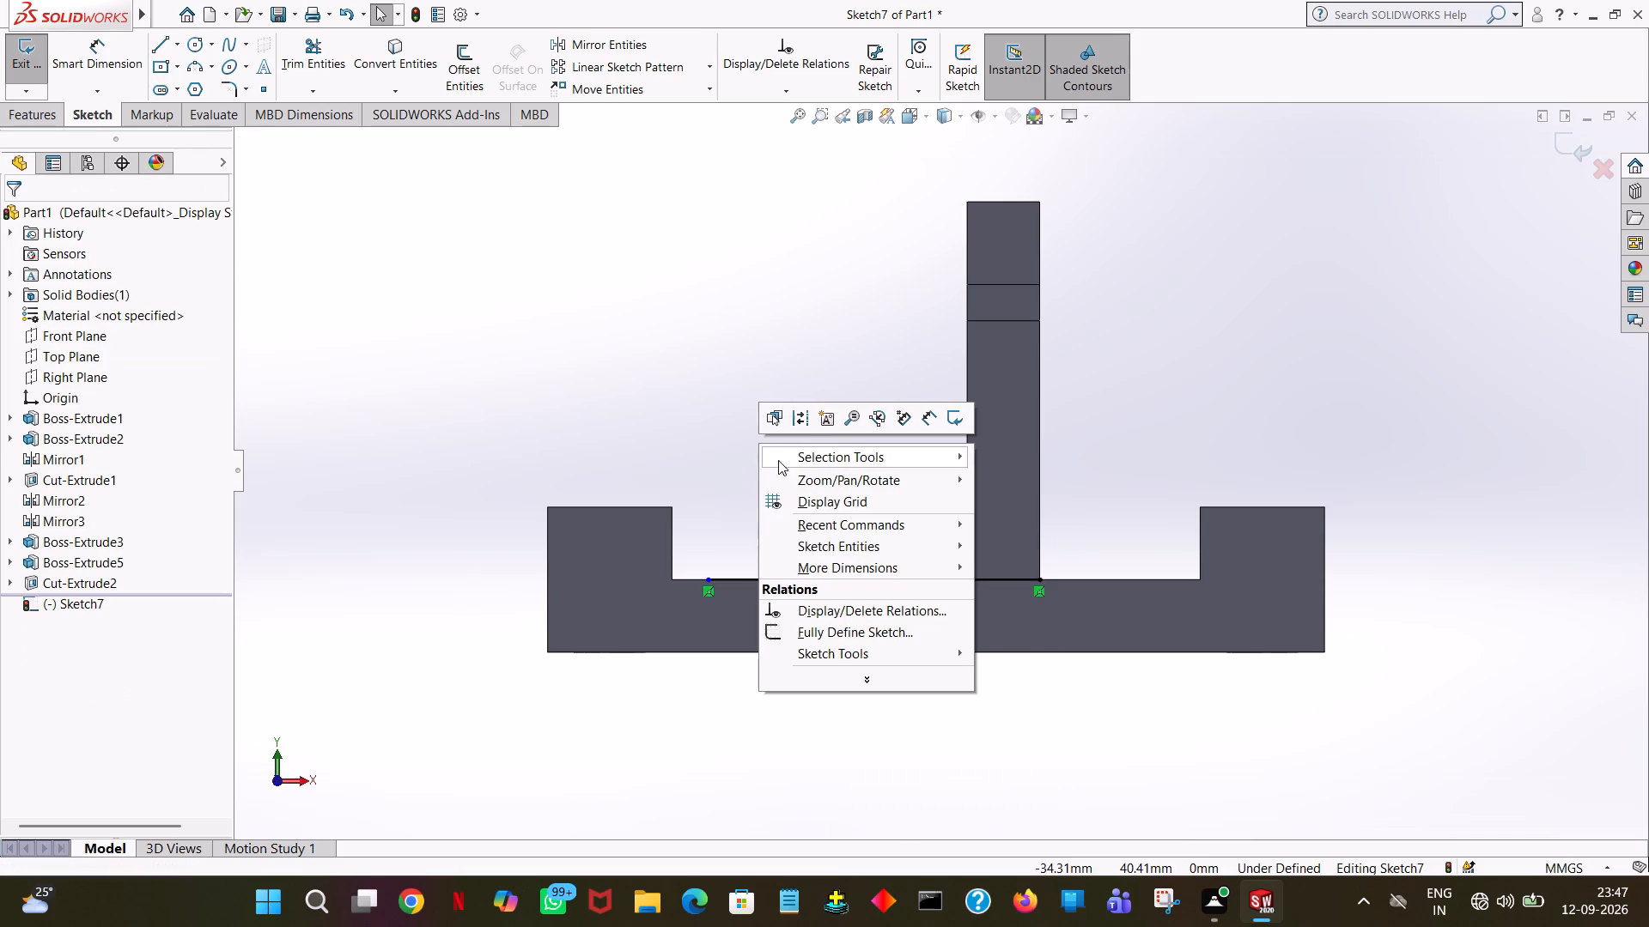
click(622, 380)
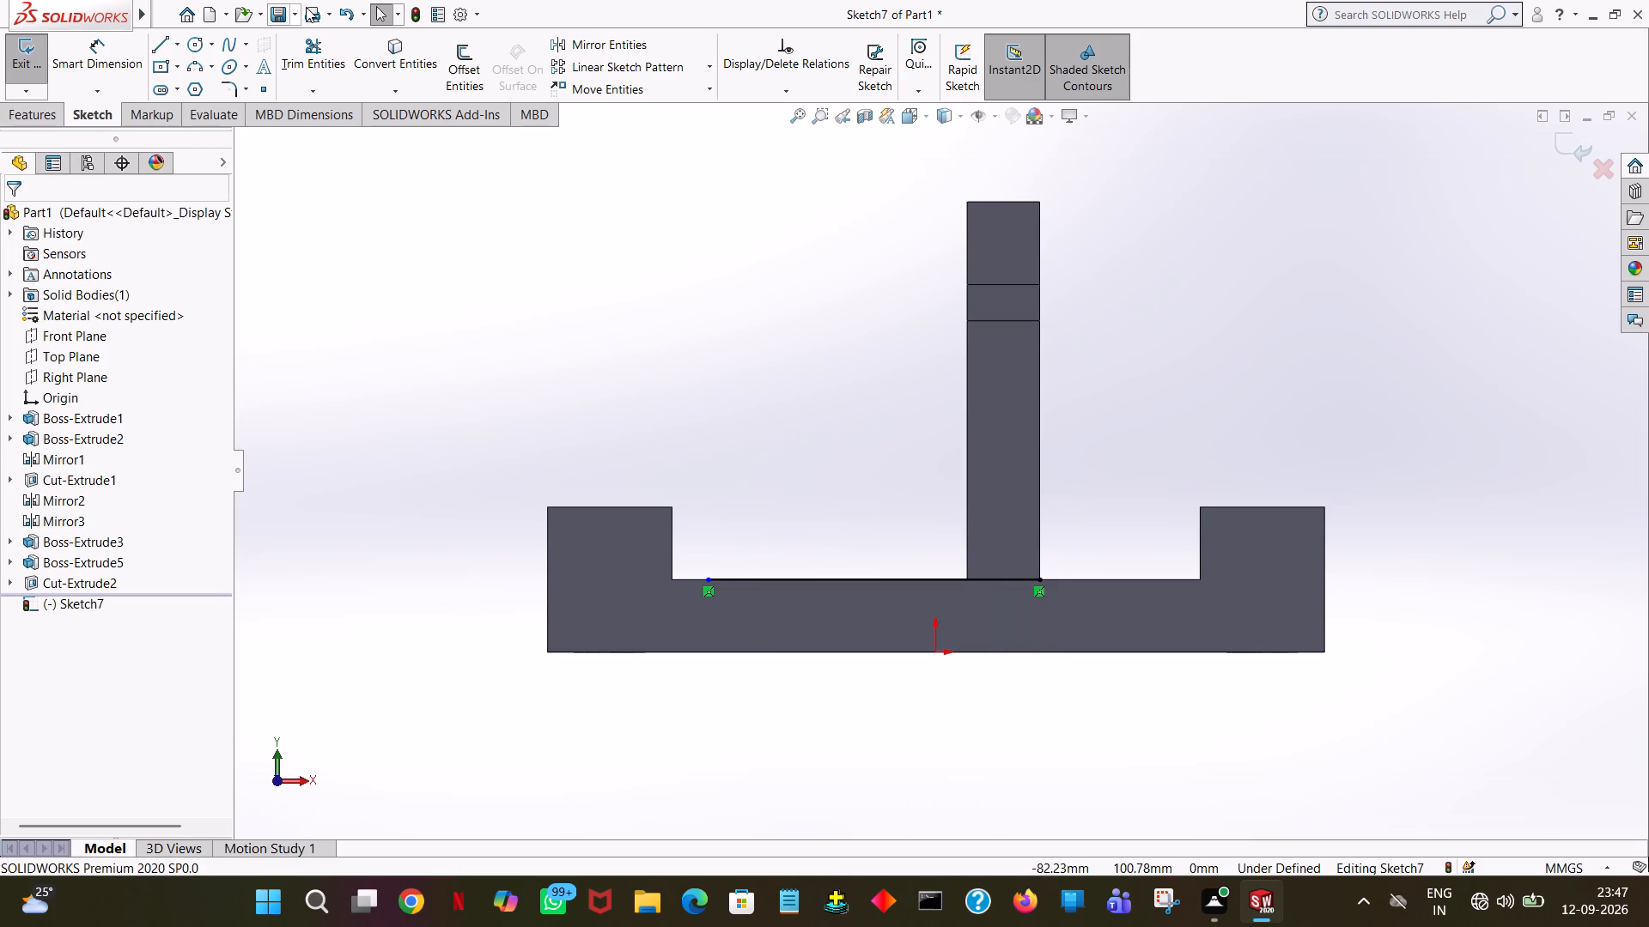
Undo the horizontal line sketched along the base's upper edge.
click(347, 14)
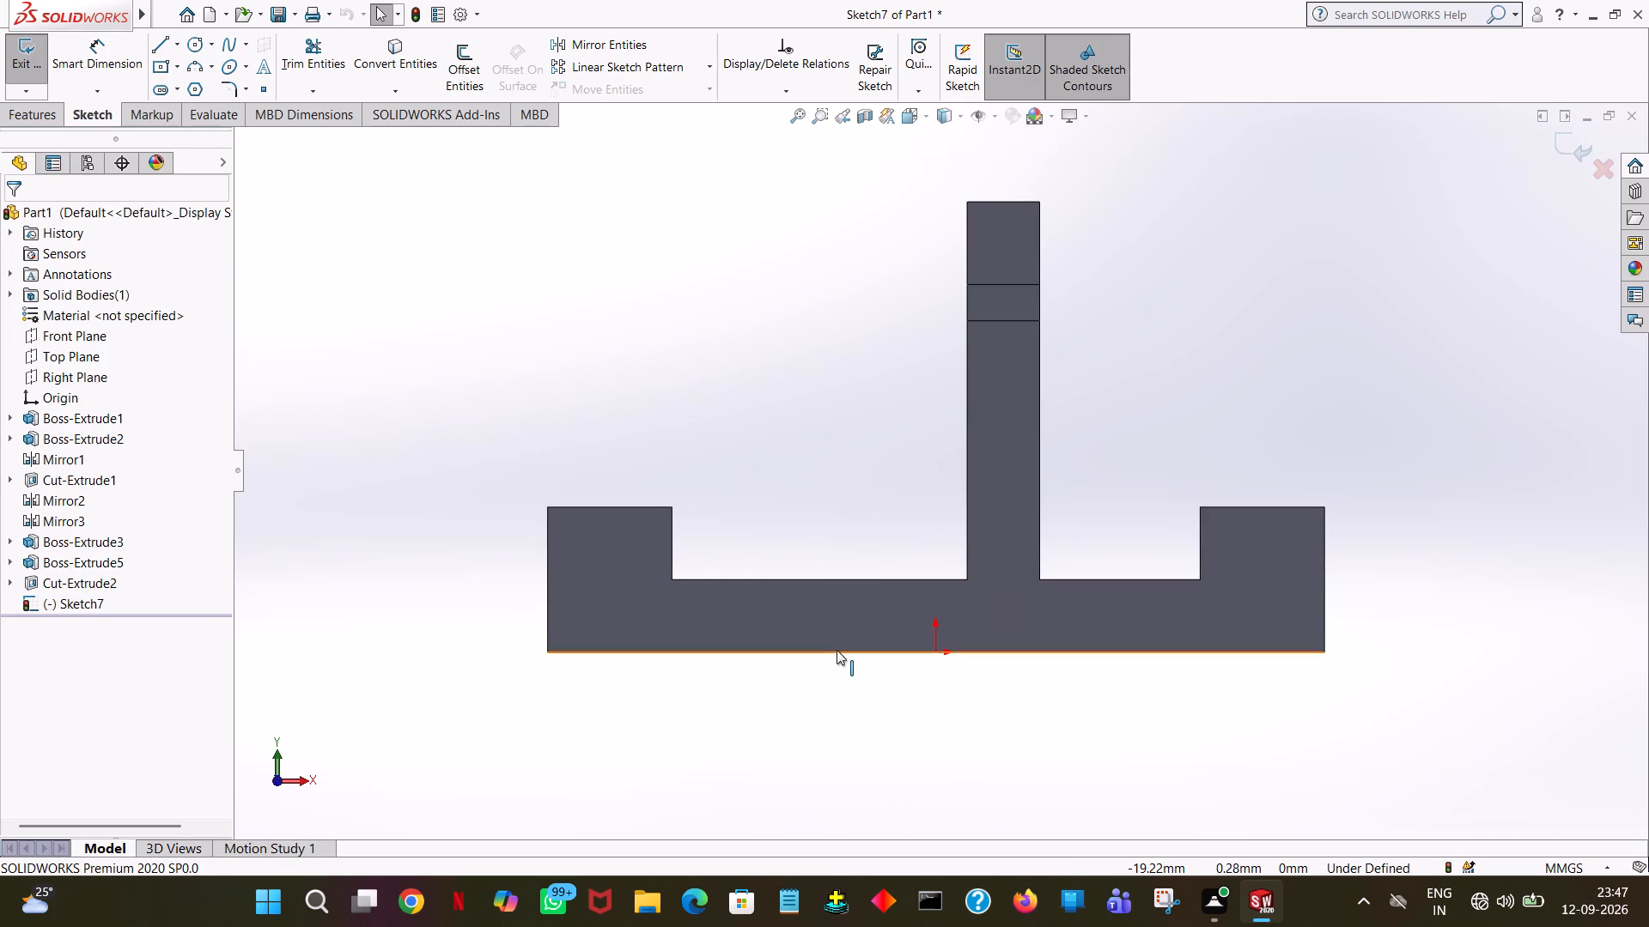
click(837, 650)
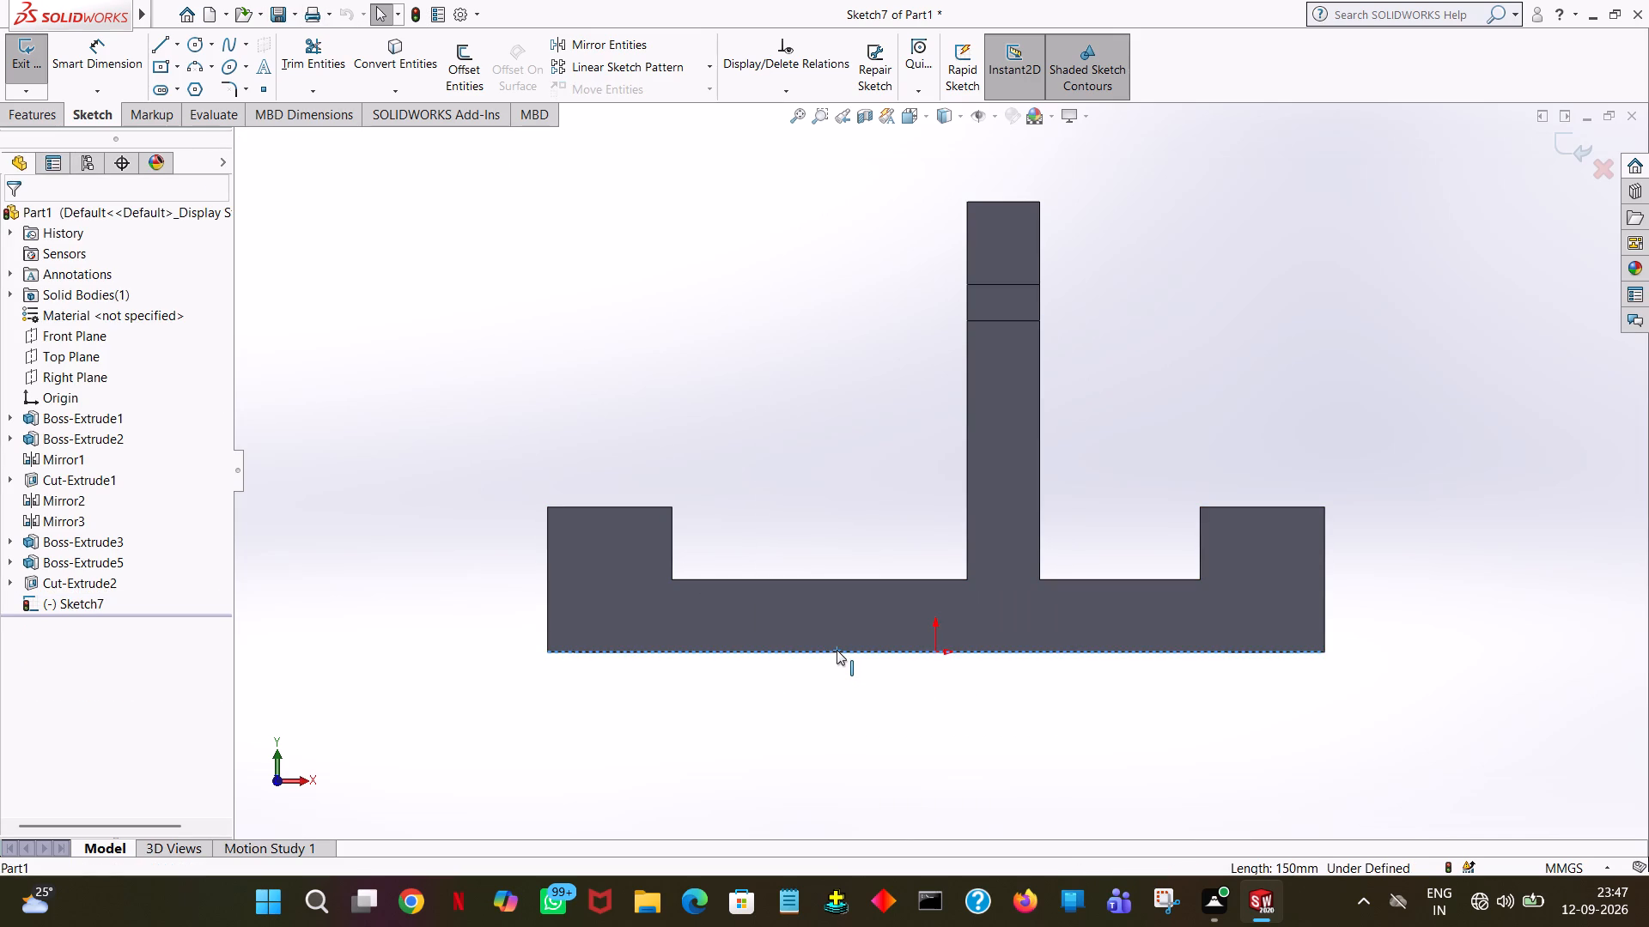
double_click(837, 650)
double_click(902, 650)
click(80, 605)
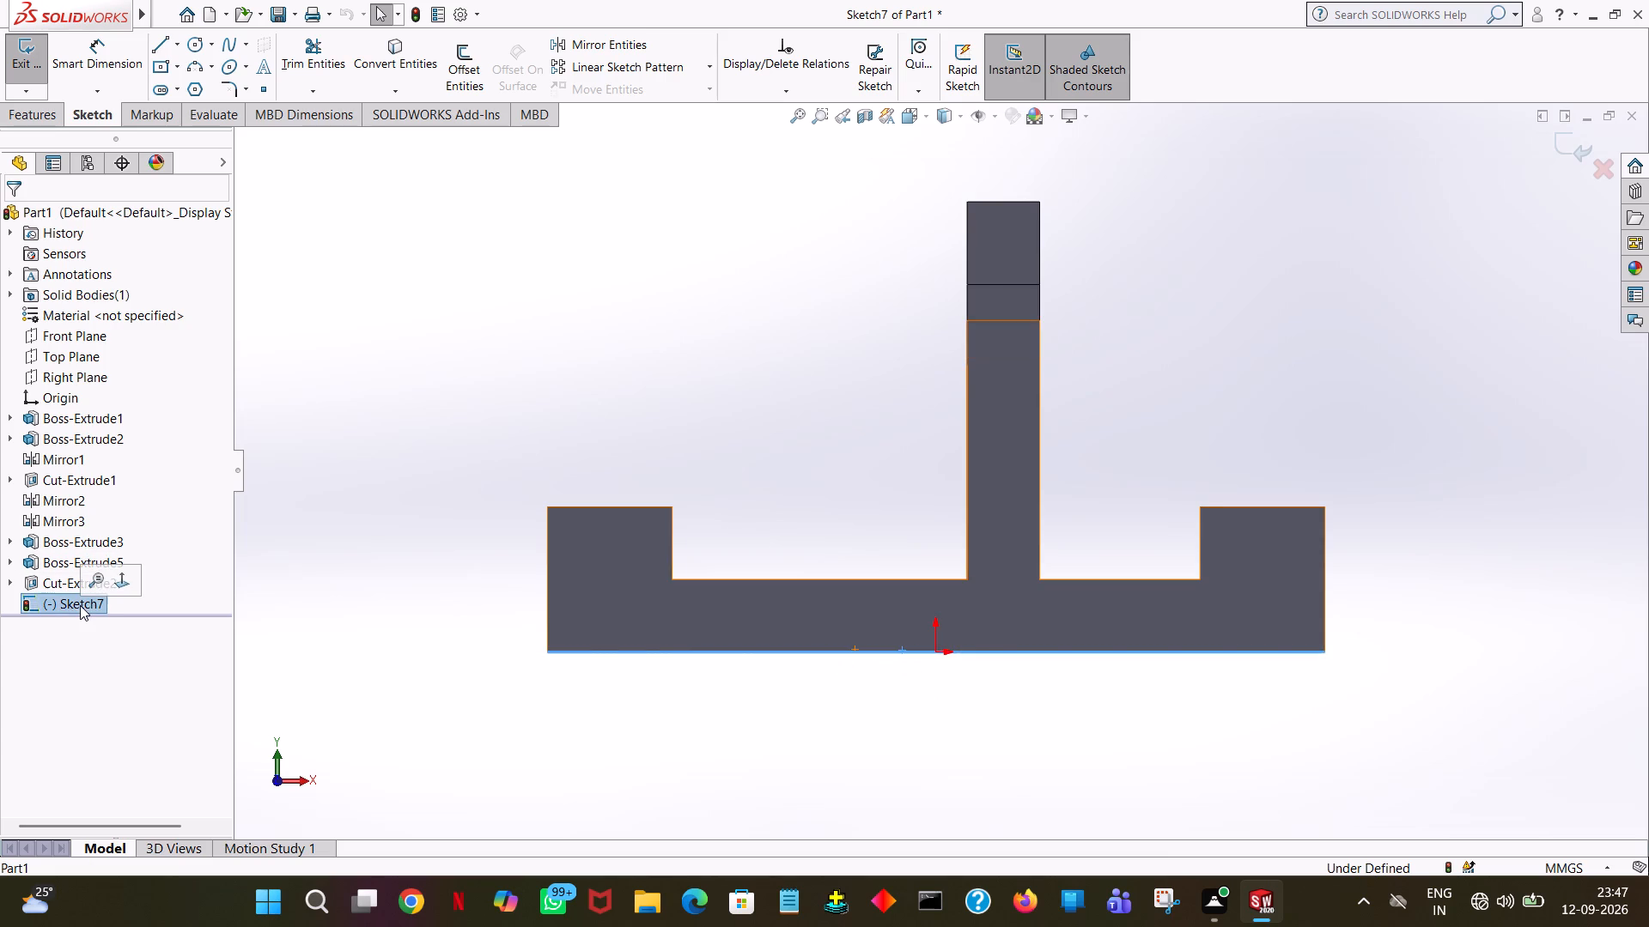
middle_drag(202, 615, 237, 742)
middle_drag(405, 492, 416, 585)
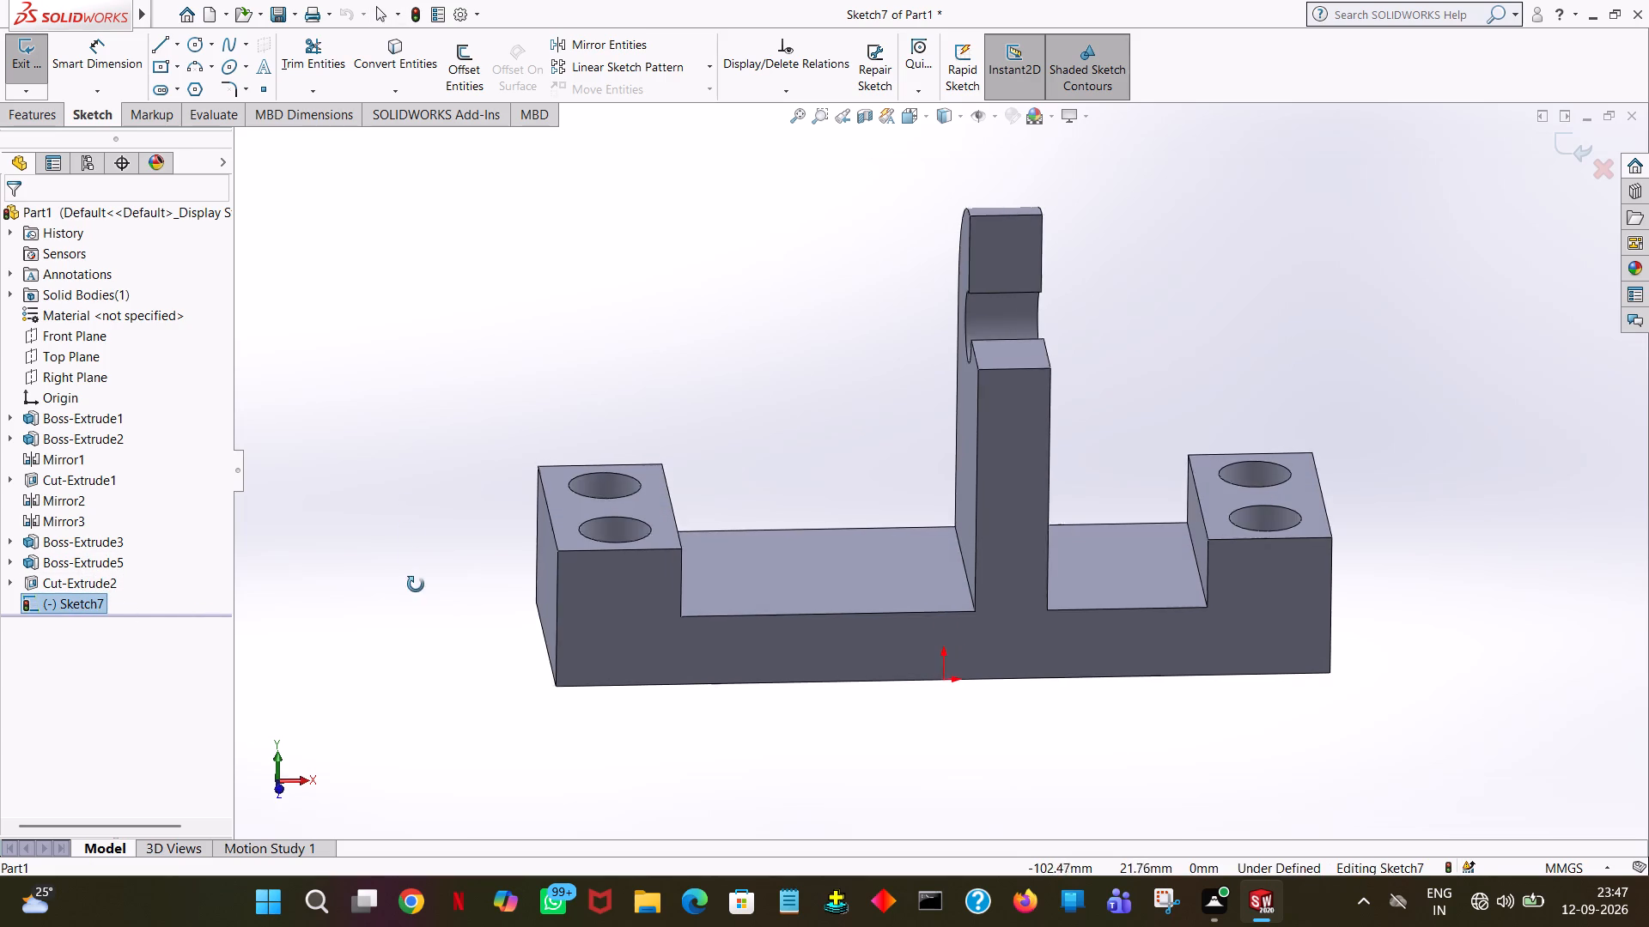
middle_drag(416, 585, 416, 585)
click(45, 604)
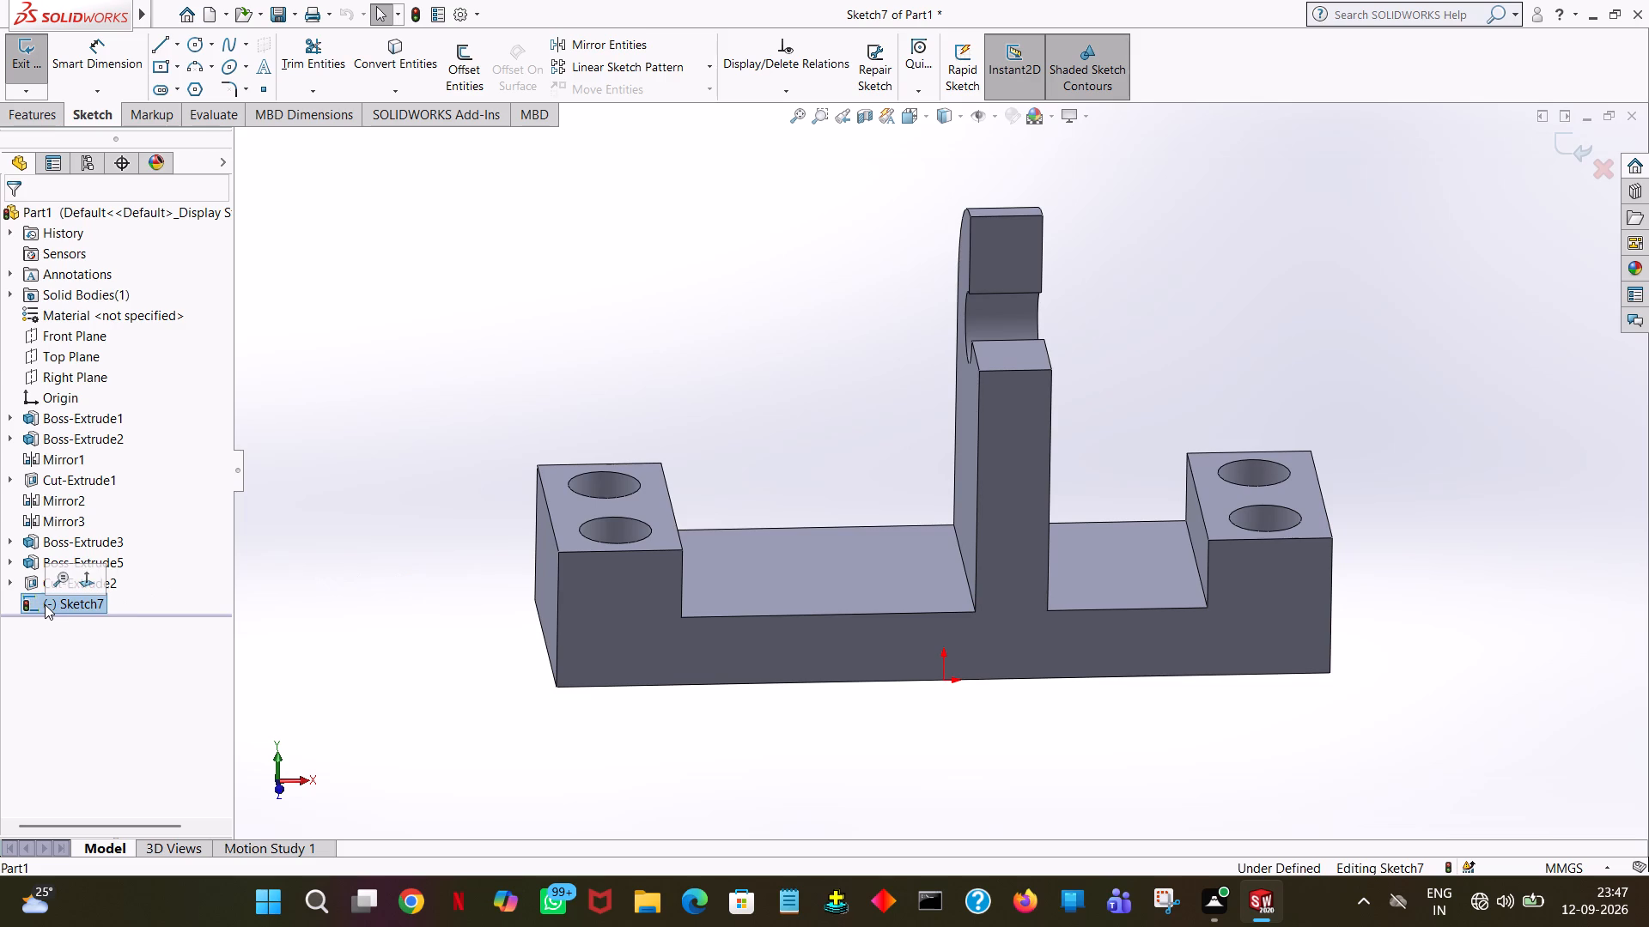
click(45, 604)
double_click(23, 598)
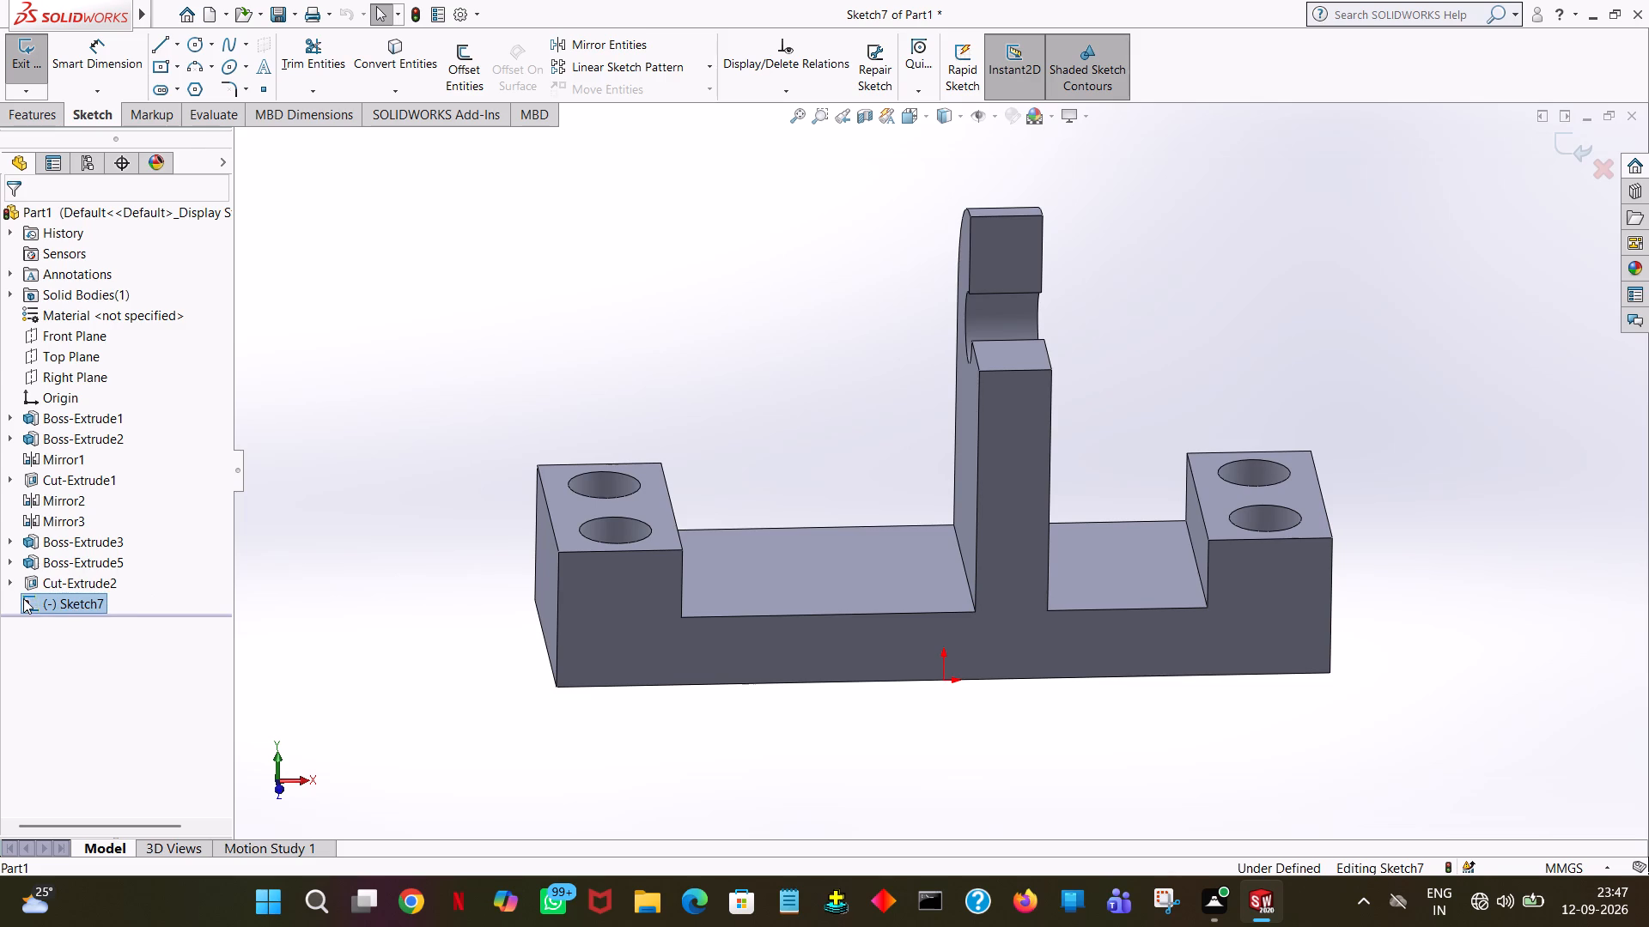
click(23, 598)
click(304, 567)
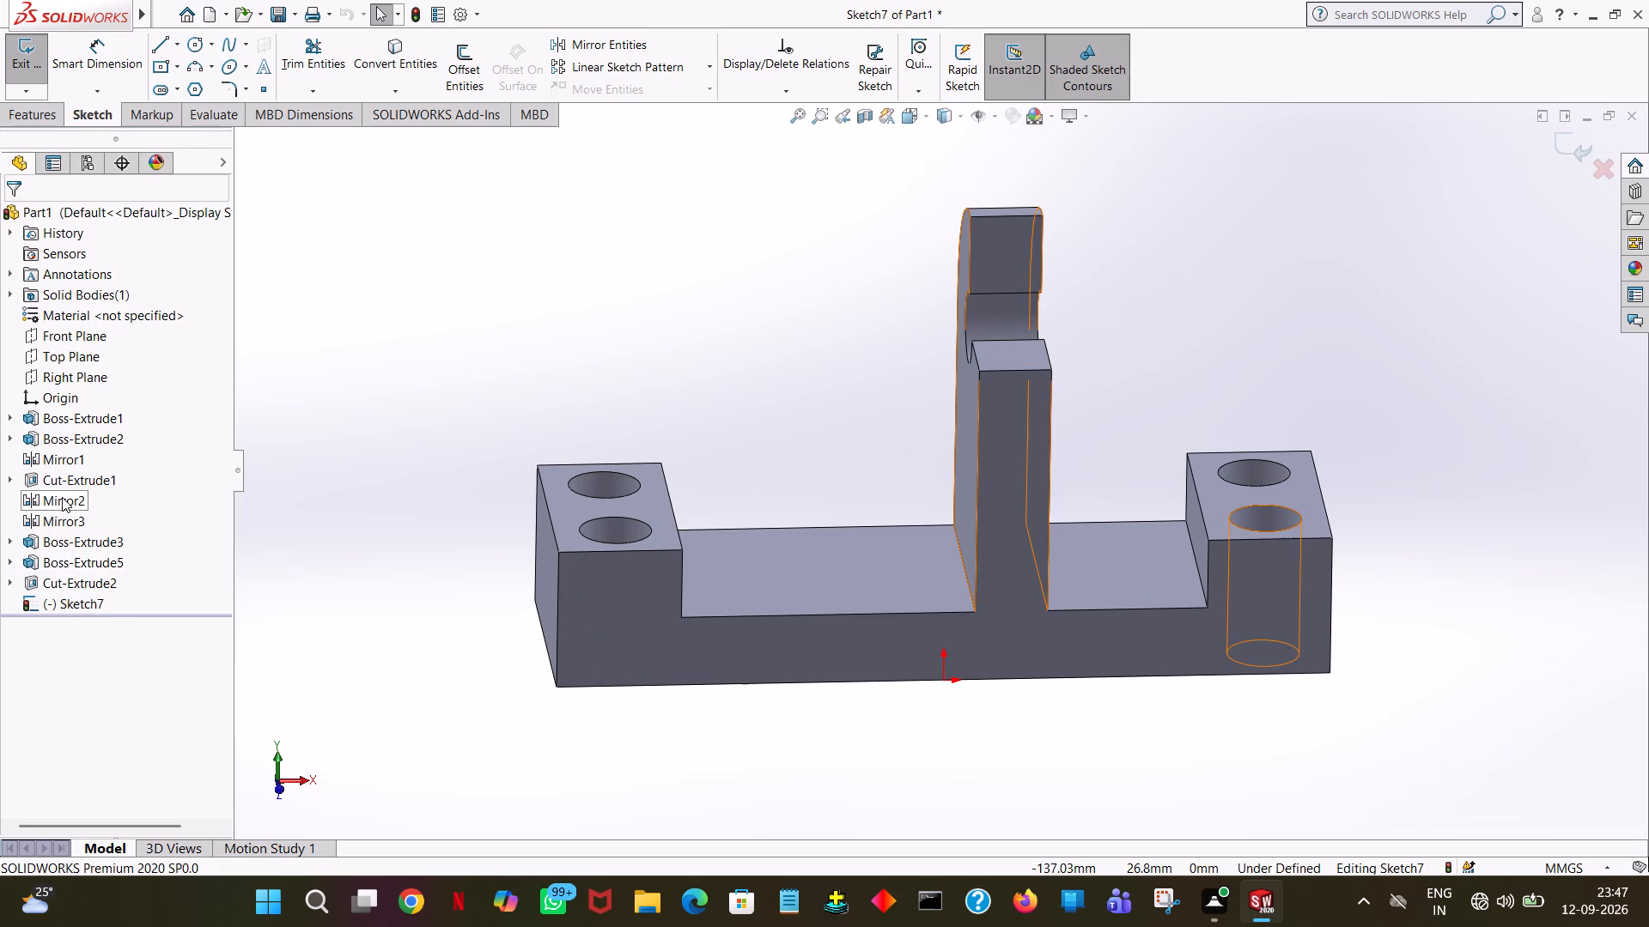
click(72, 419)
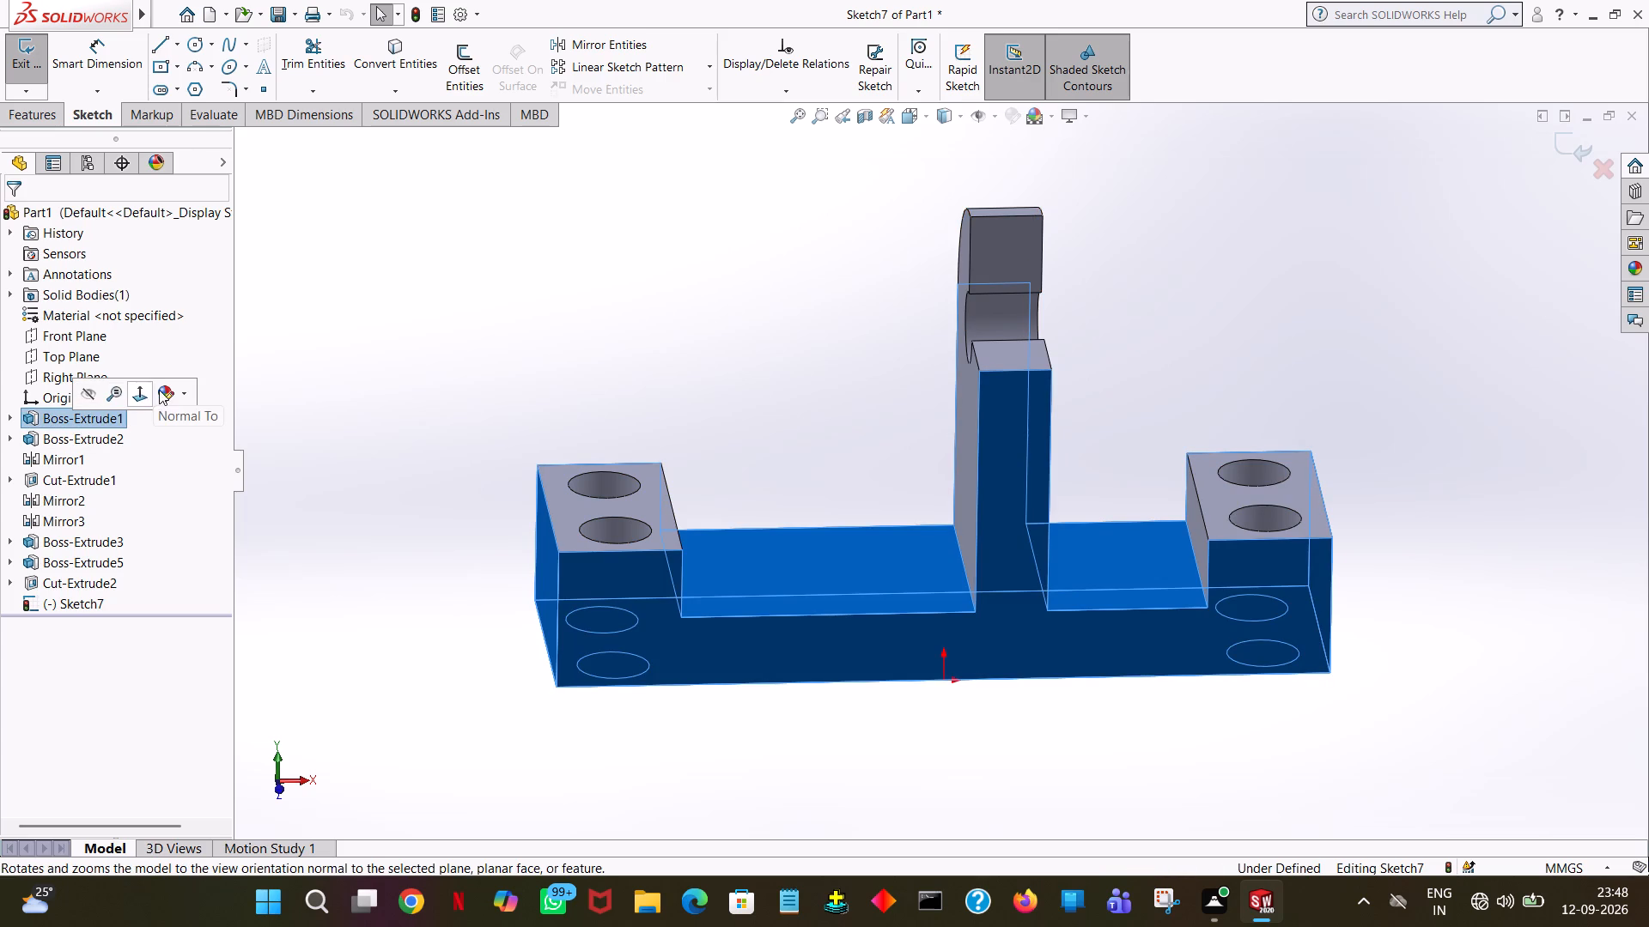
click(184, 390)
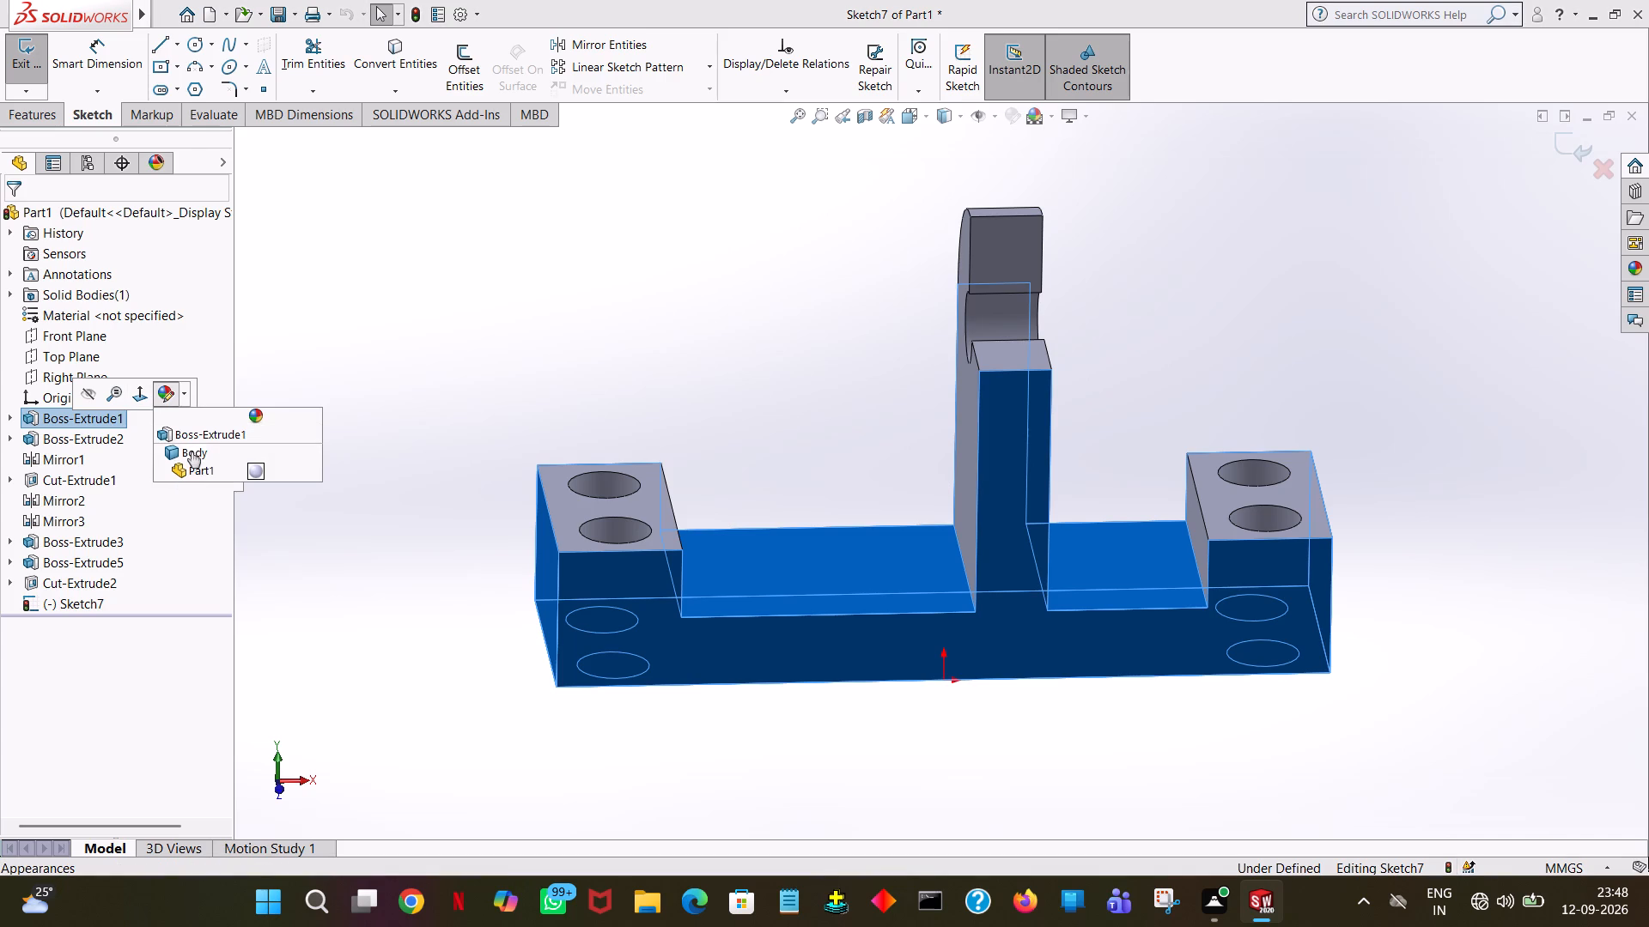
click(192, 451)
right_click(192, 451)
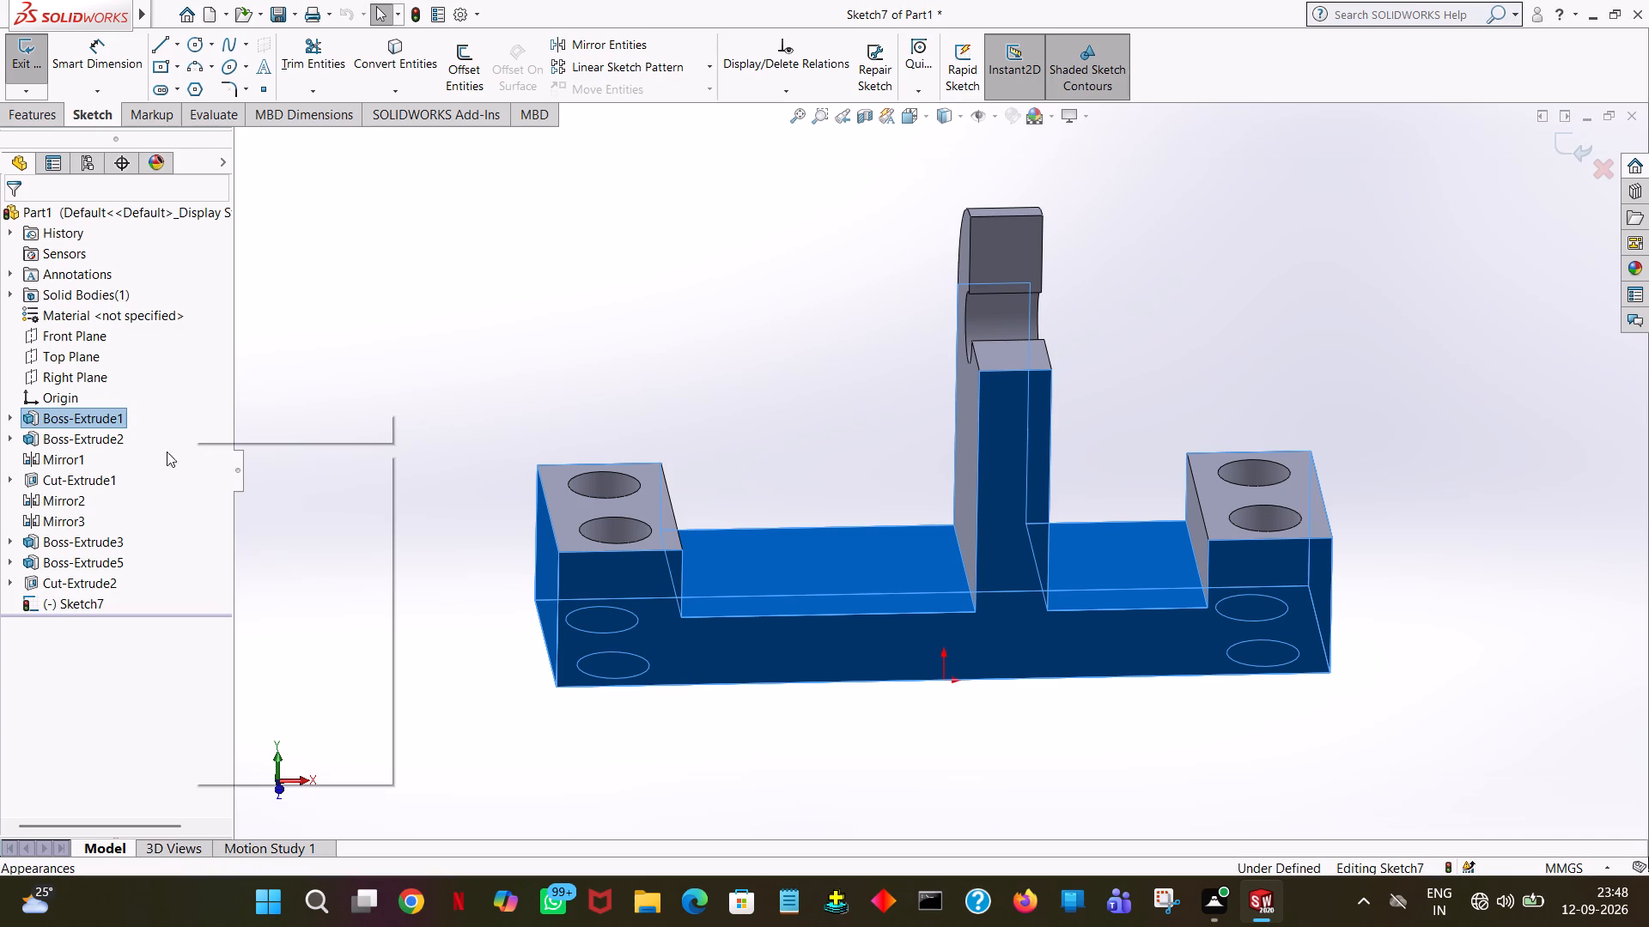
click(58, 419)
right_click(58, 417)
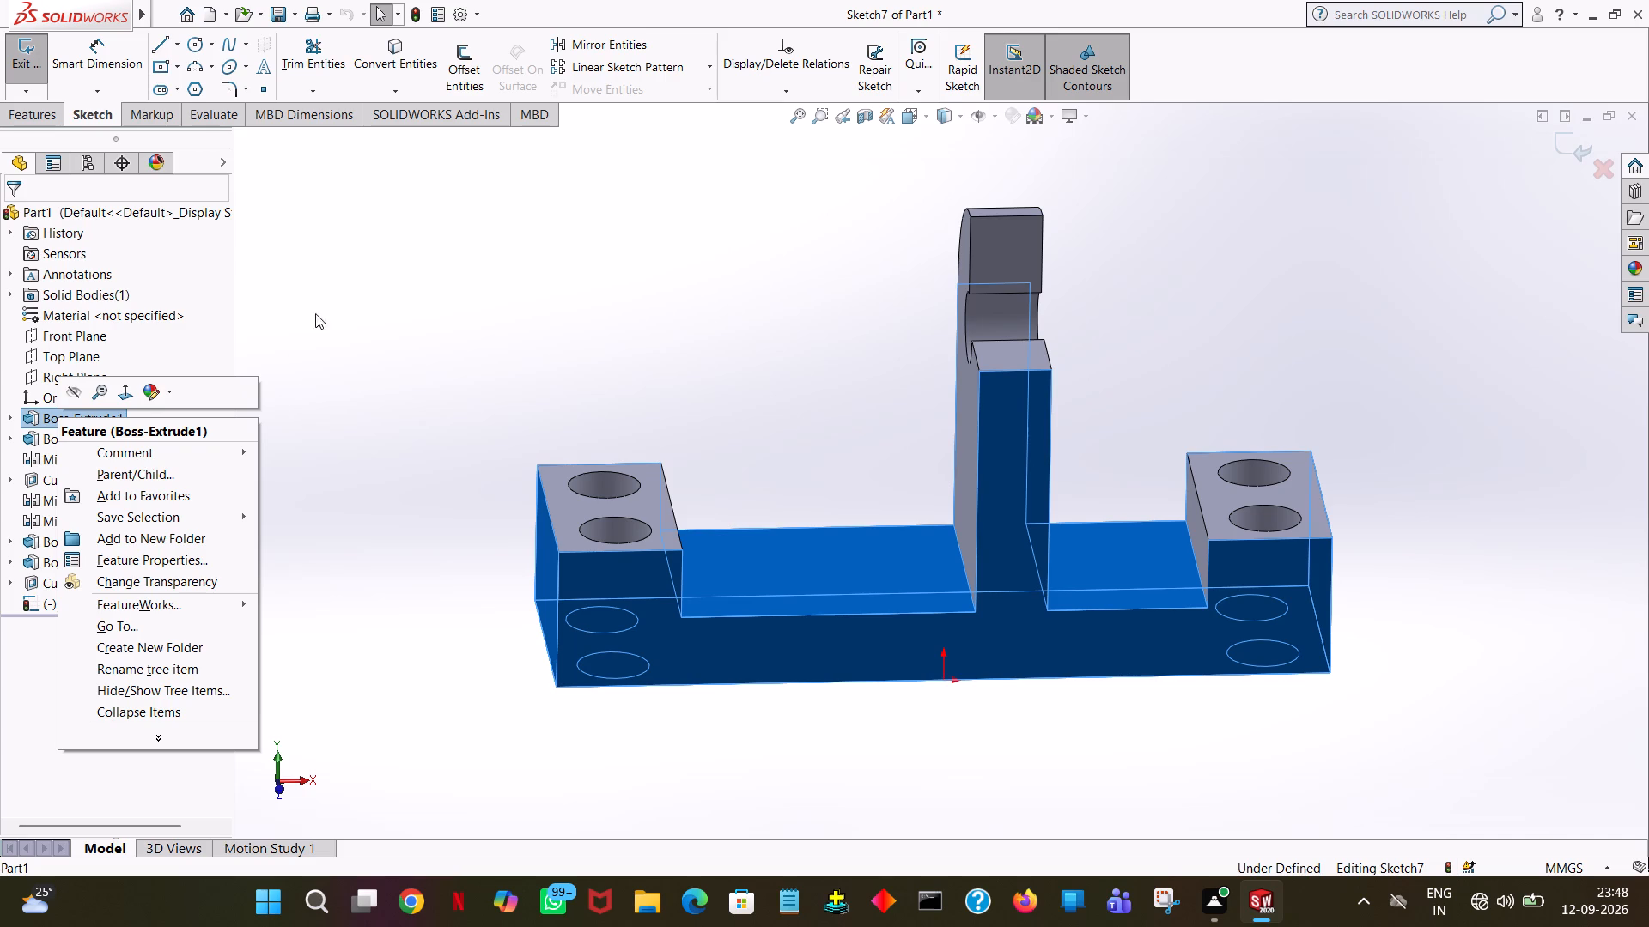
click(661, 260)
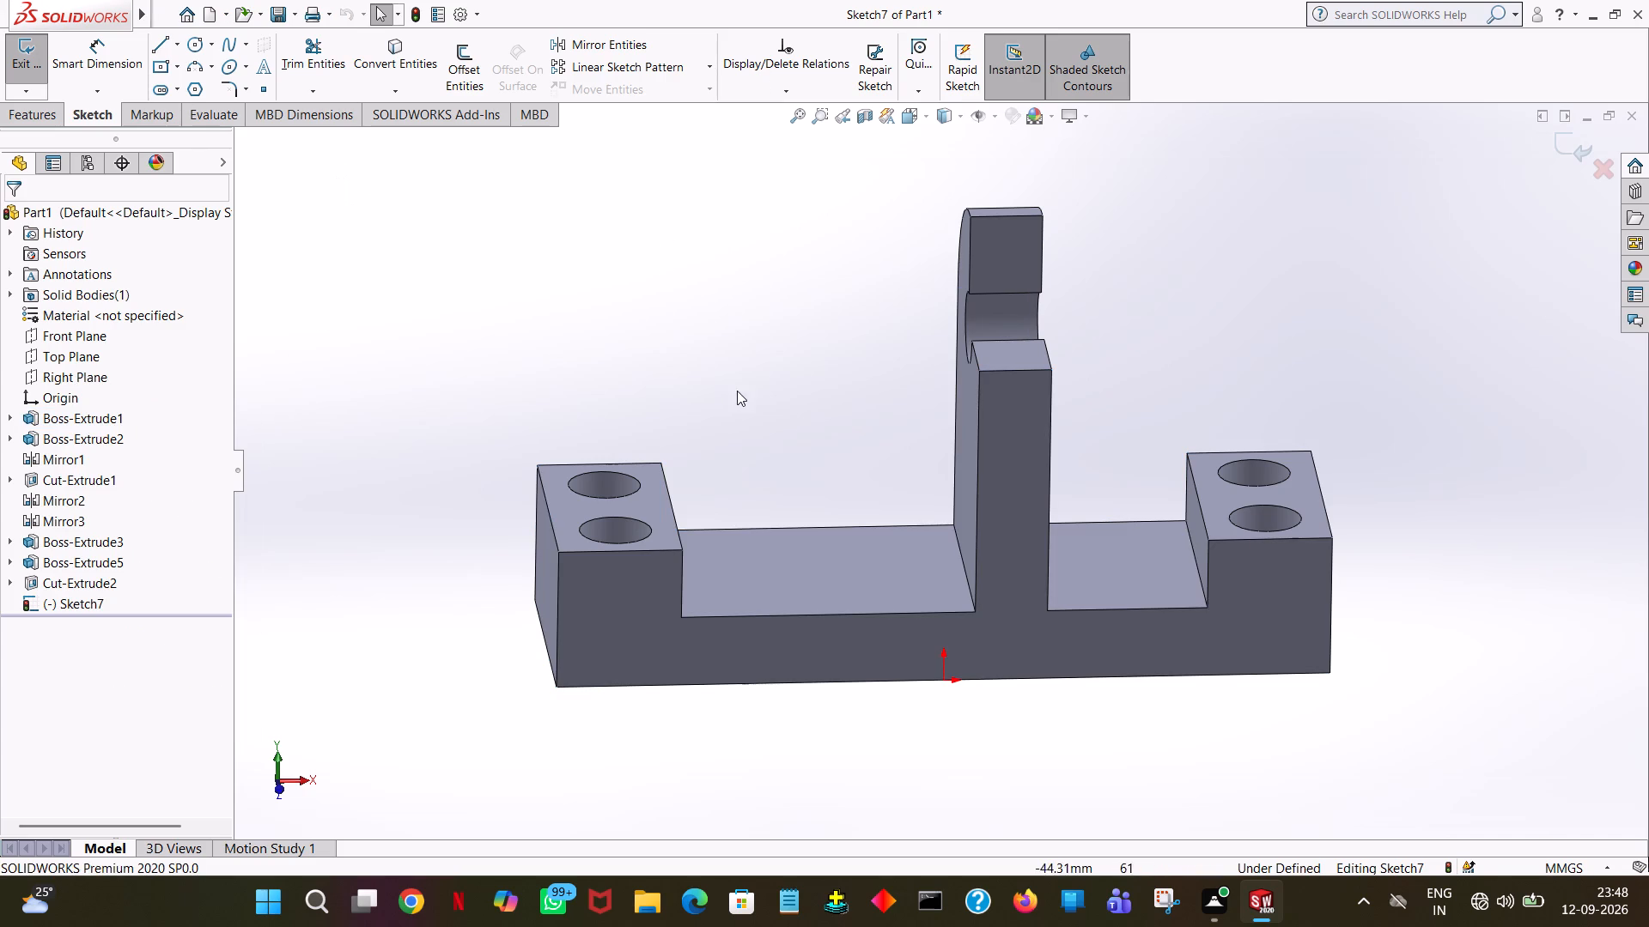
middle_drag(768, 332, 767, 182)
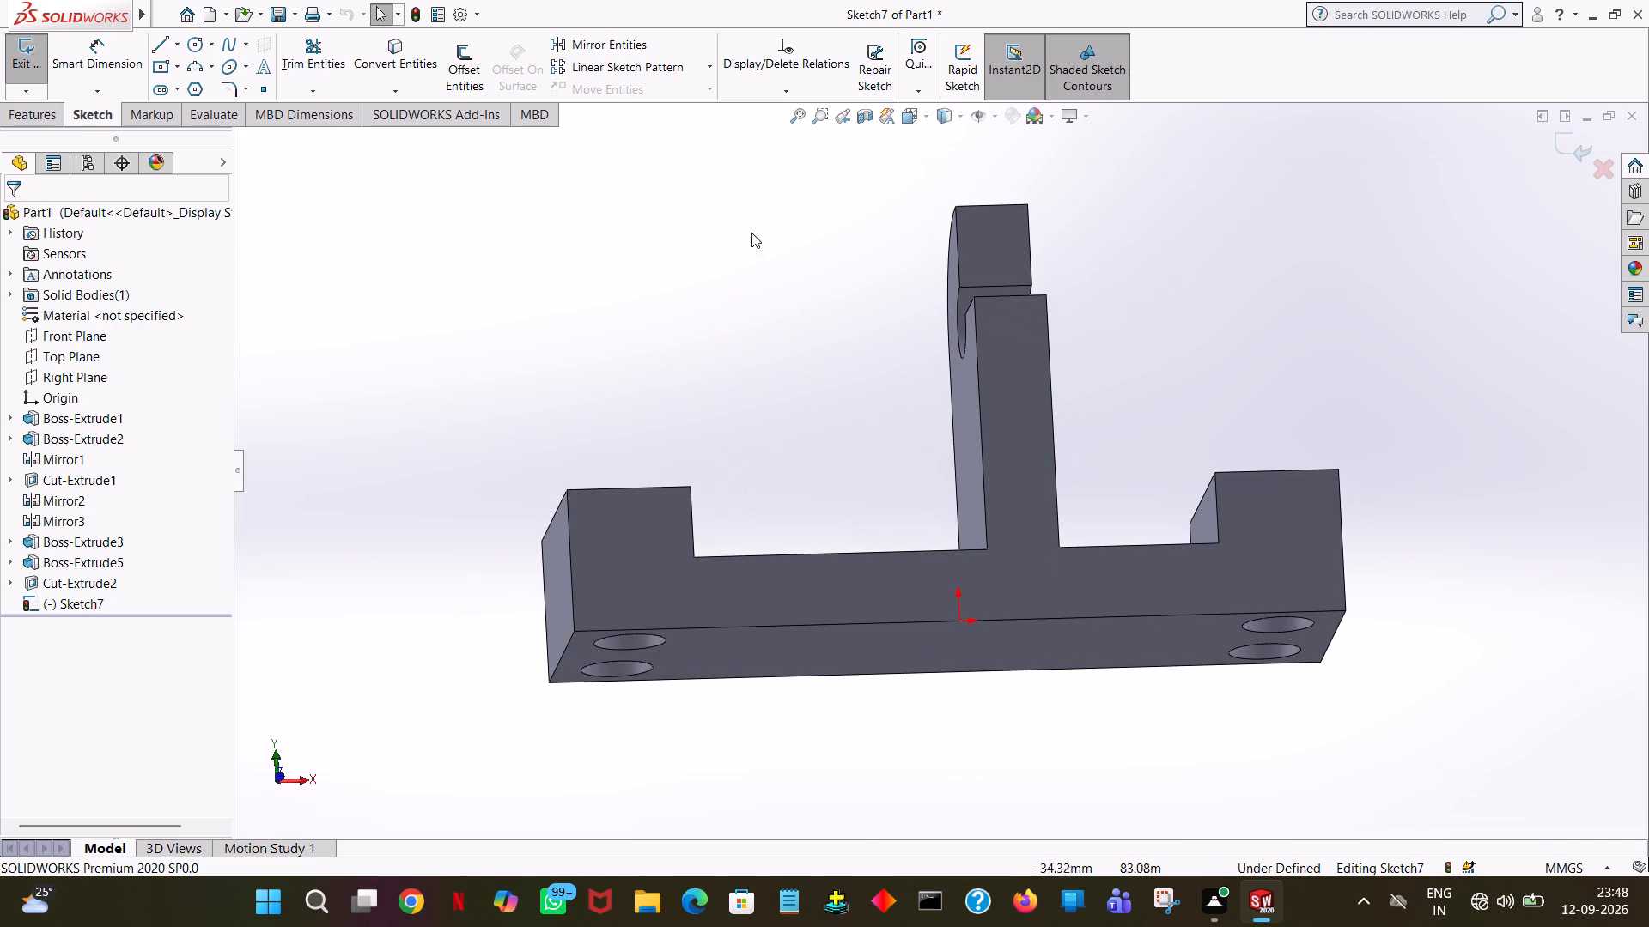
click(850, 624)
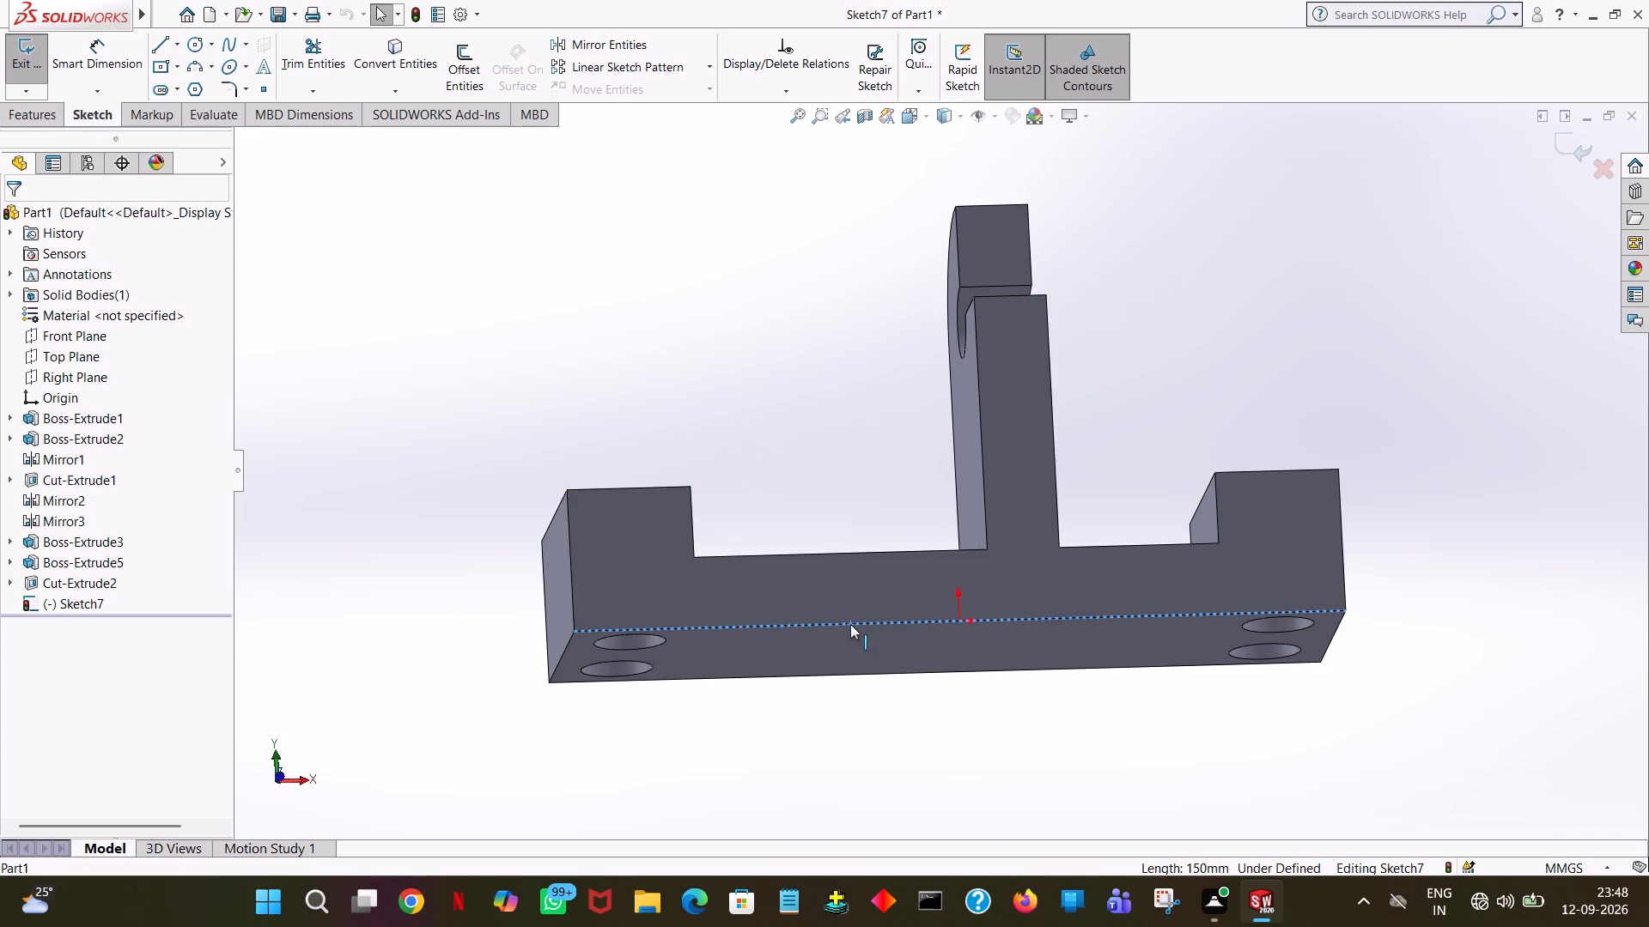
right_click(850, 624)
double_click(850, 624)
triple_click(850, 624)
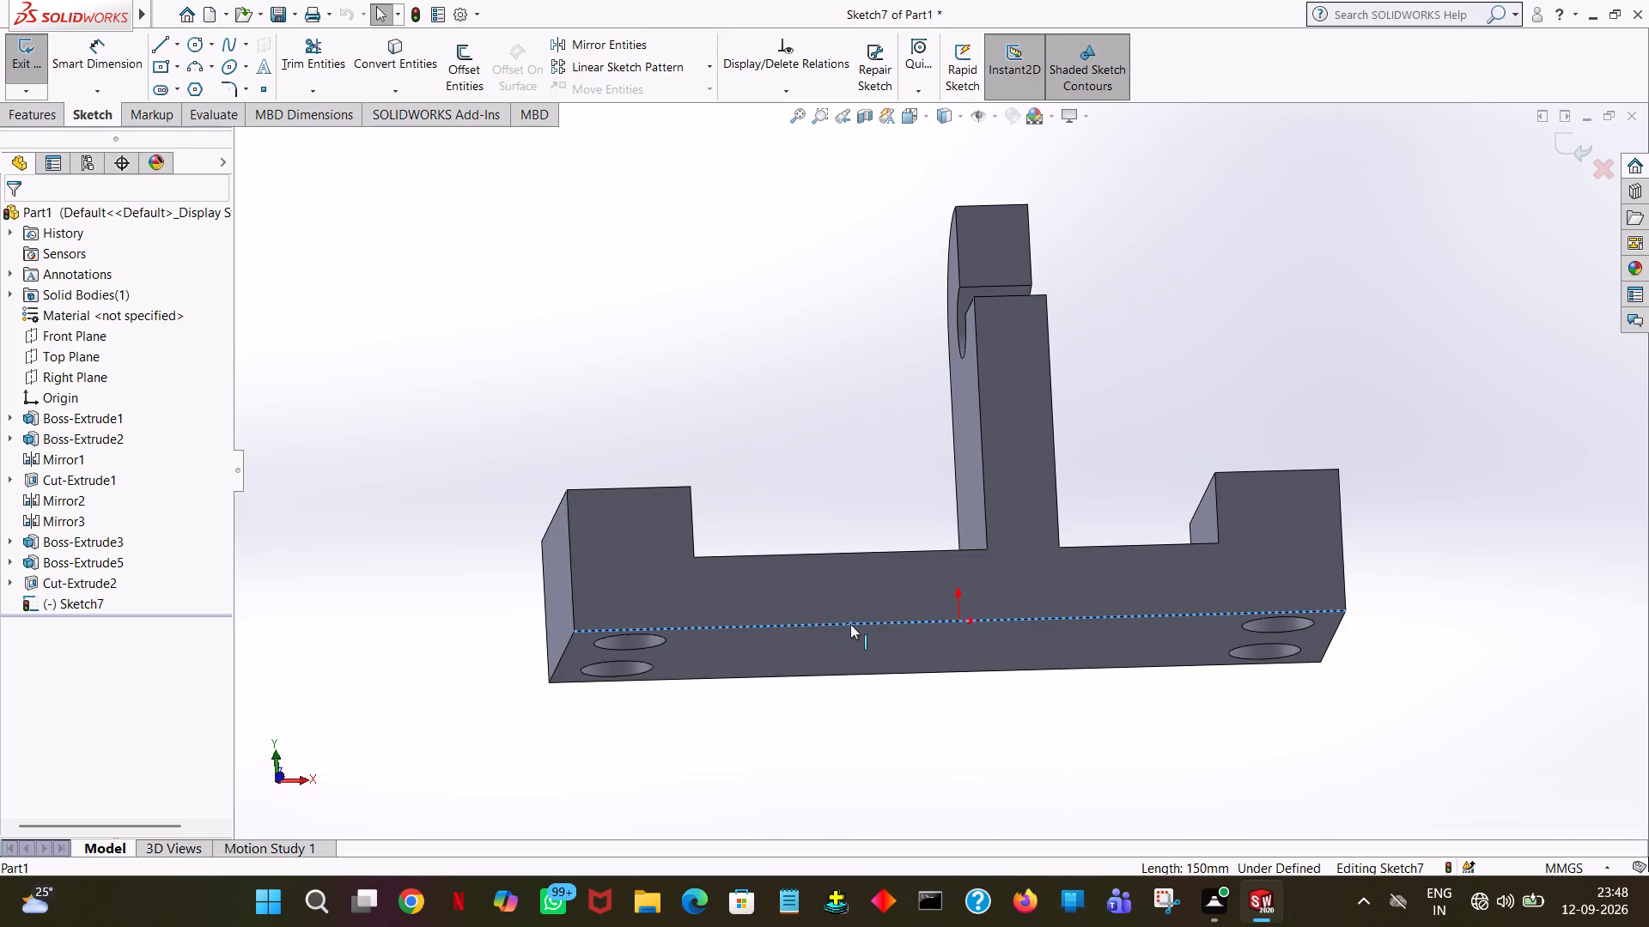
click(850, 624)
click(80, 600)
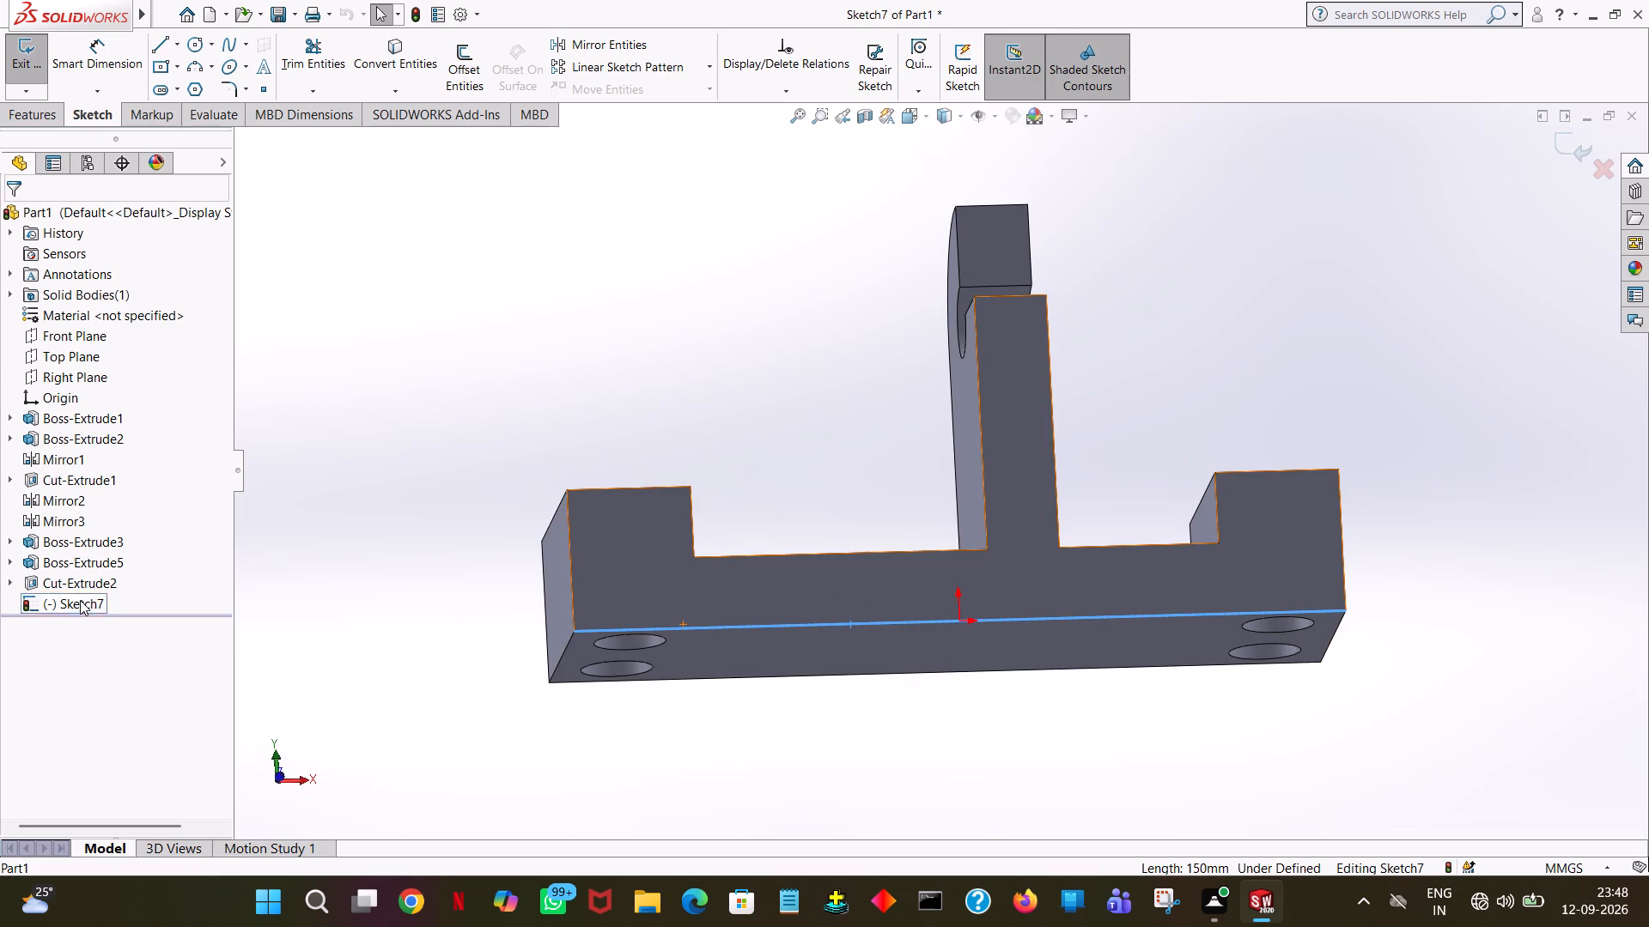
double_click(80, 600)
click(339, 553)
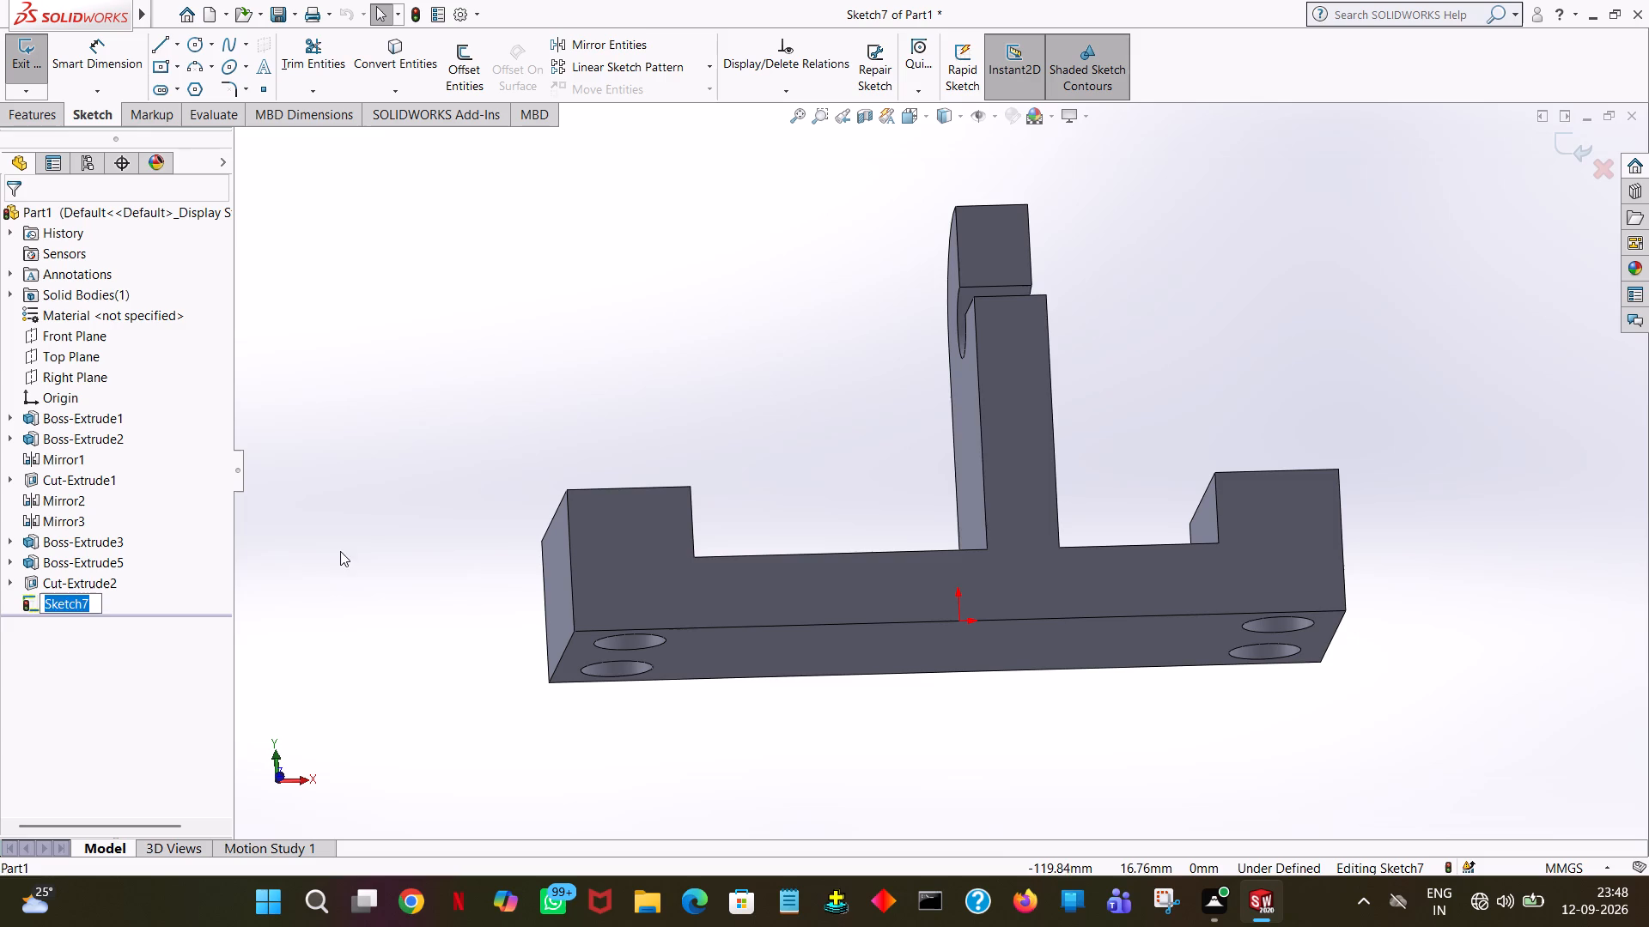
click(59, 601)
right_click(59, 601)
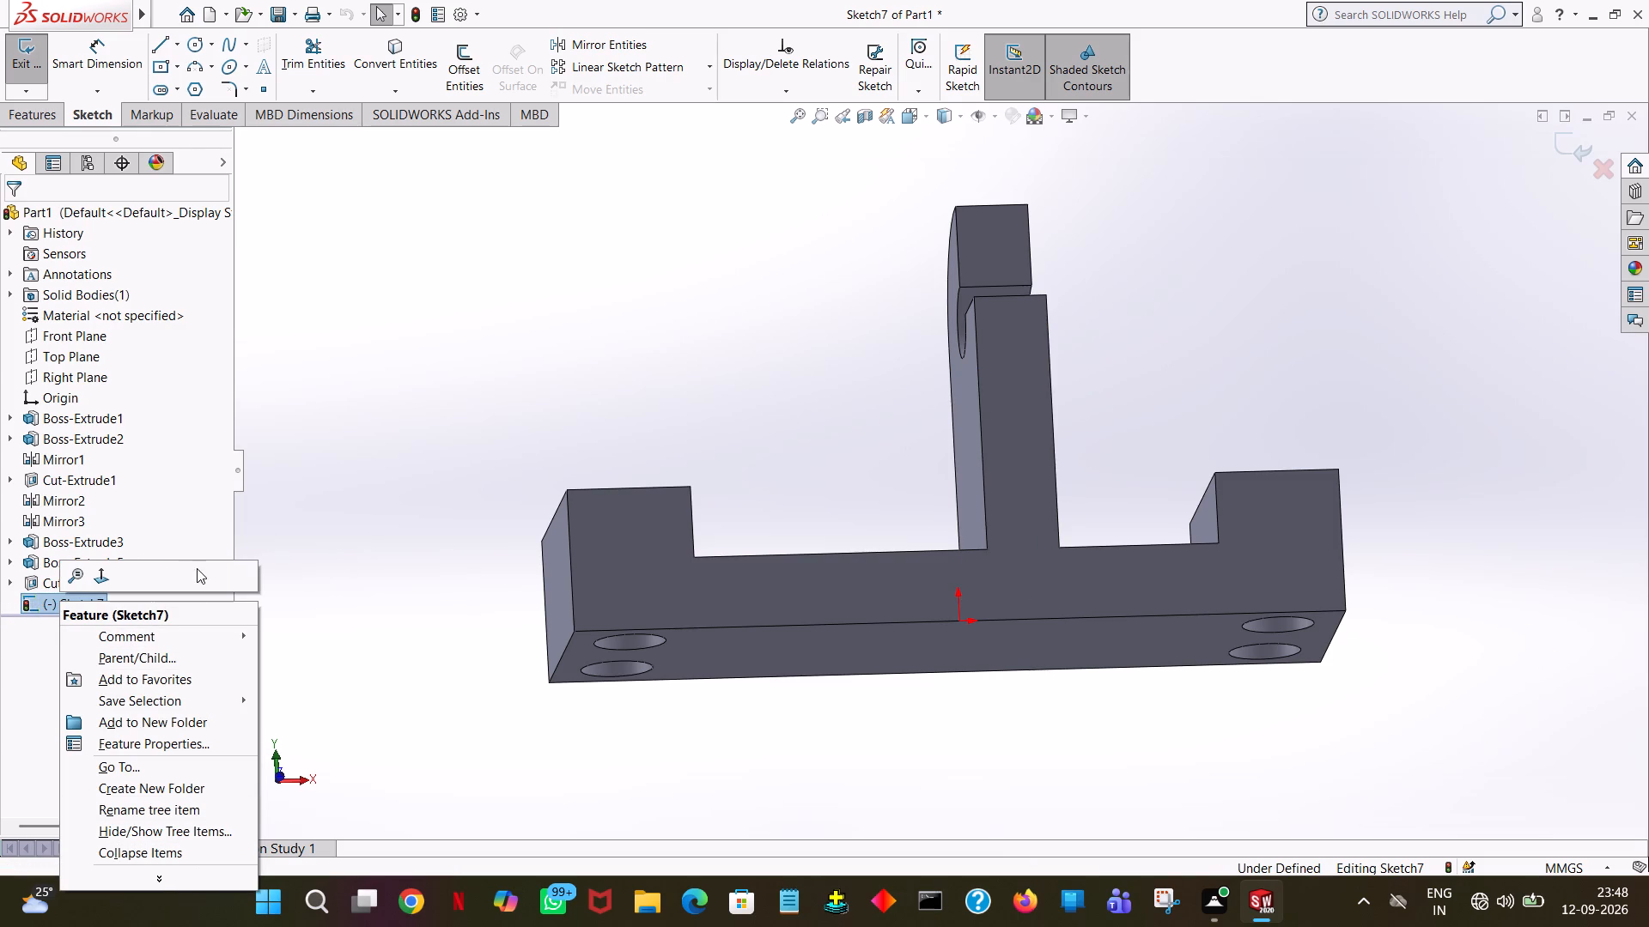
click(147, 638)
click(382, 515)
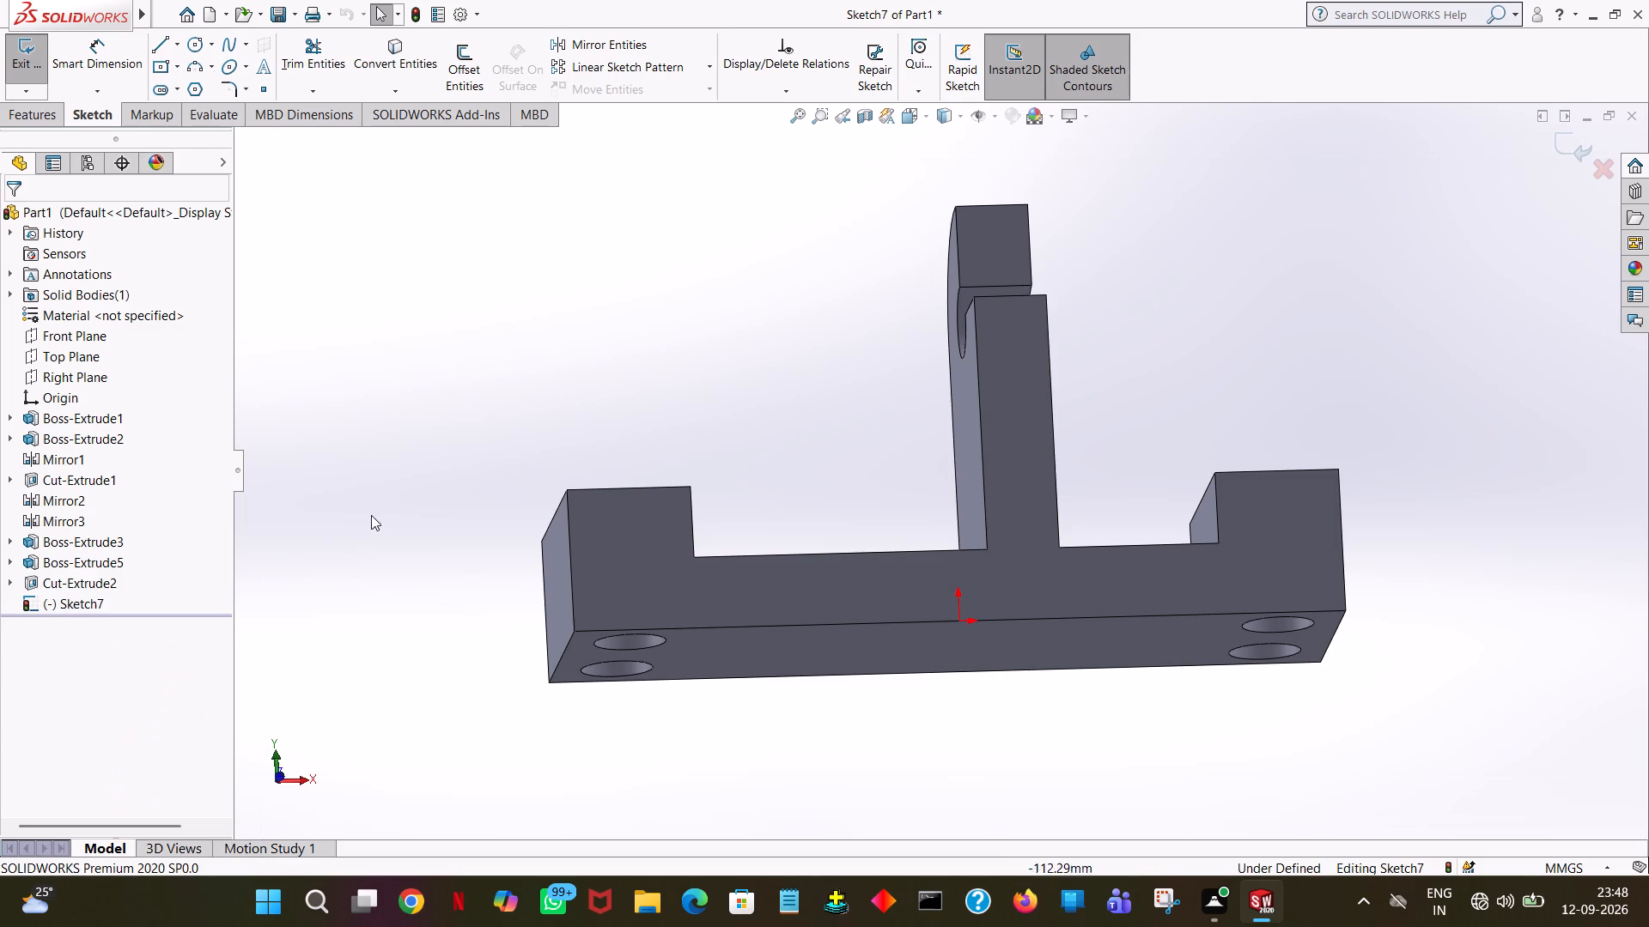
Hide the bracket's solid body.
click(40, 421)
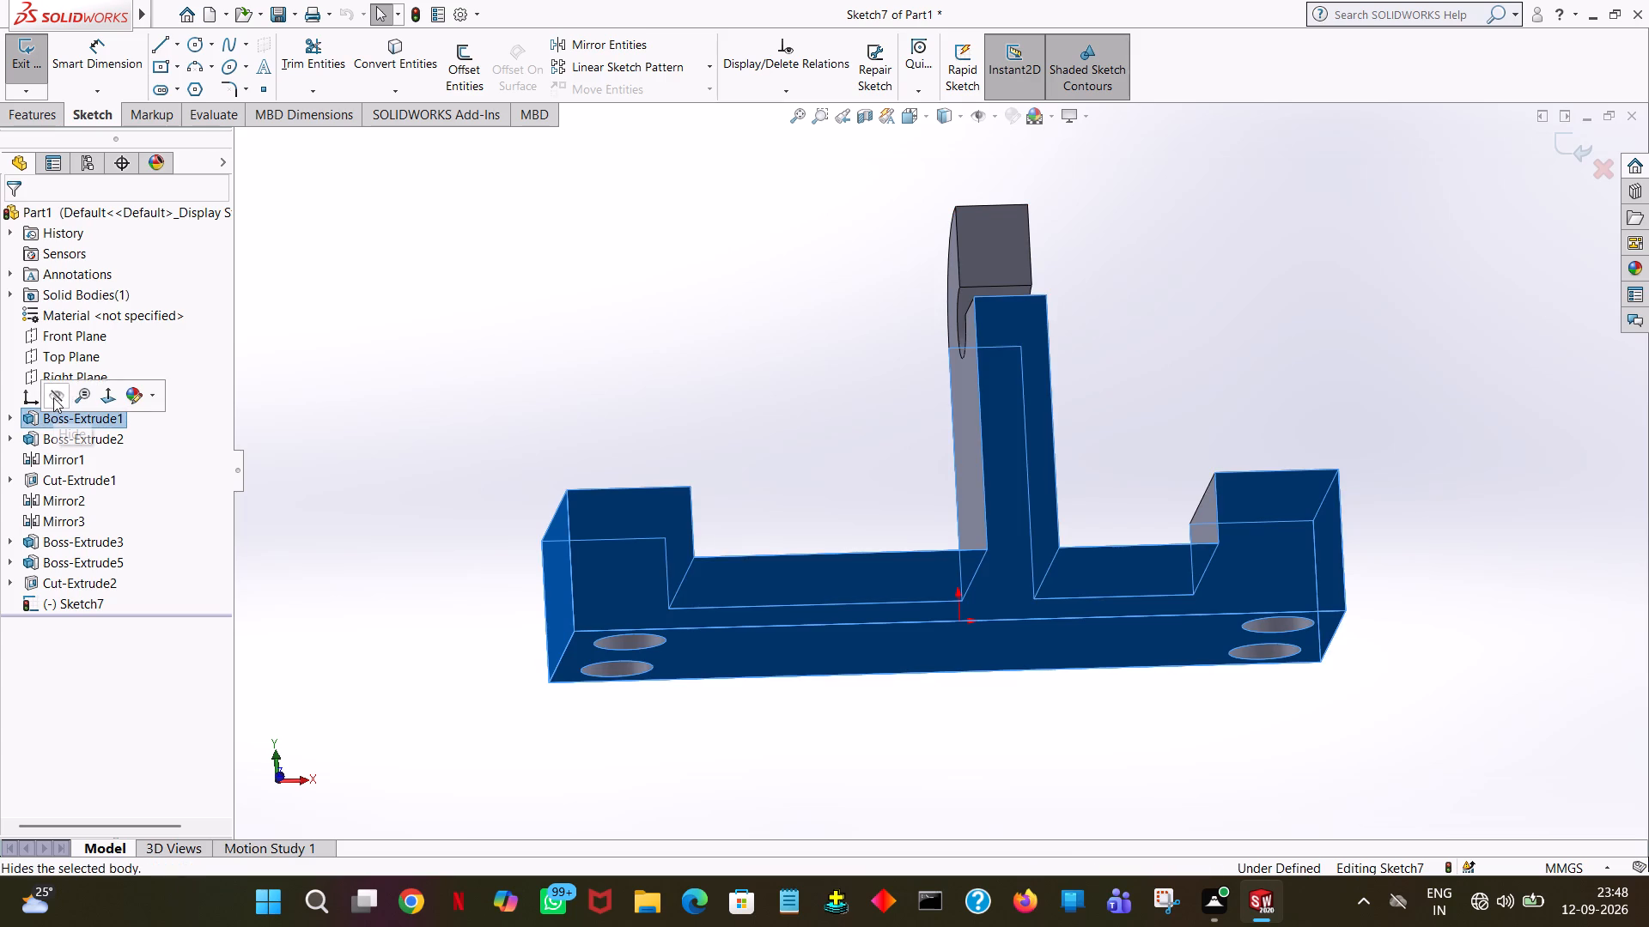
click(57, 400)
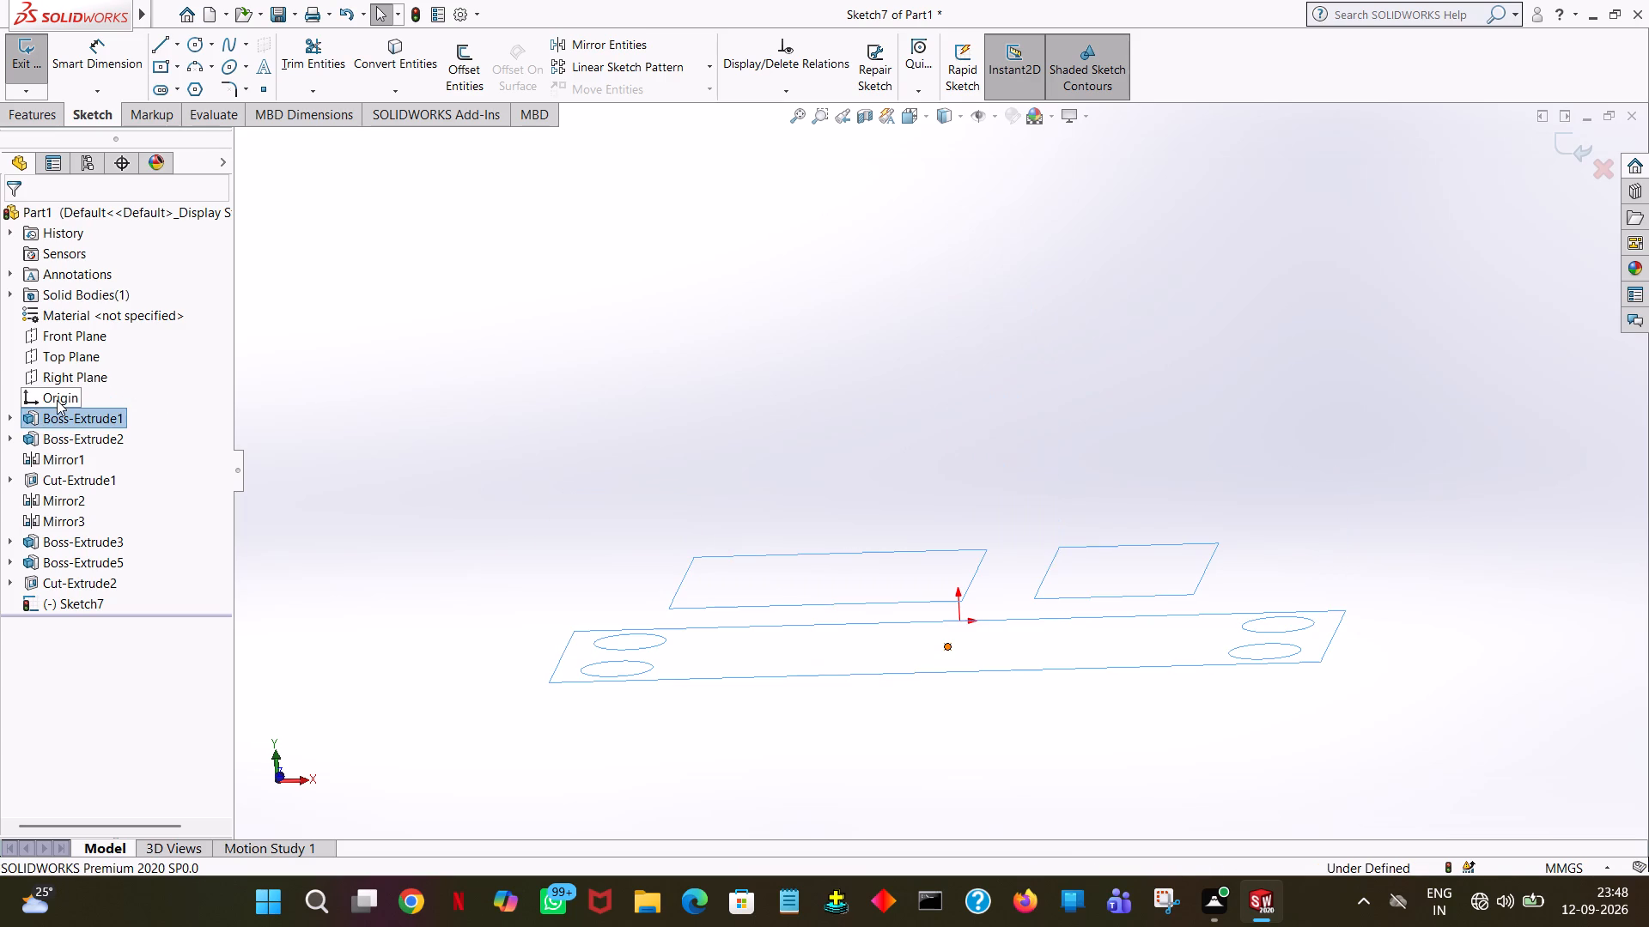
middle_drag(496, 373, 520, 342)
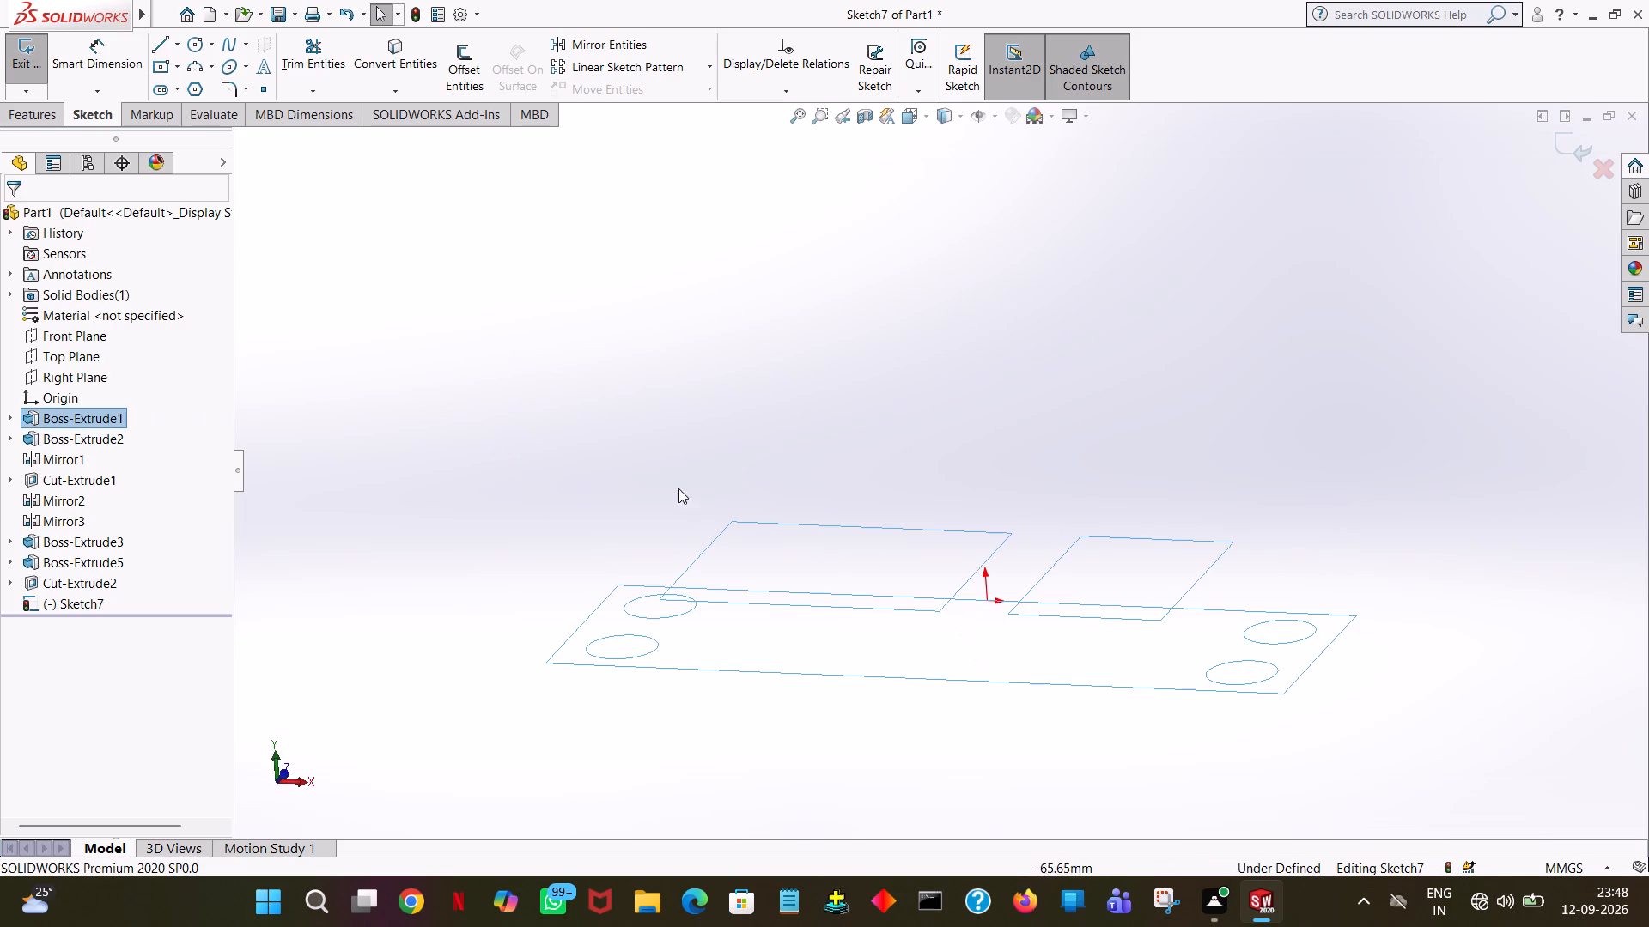
Leave the empty sketch on the bracket's front face.
double_click(794, 673)
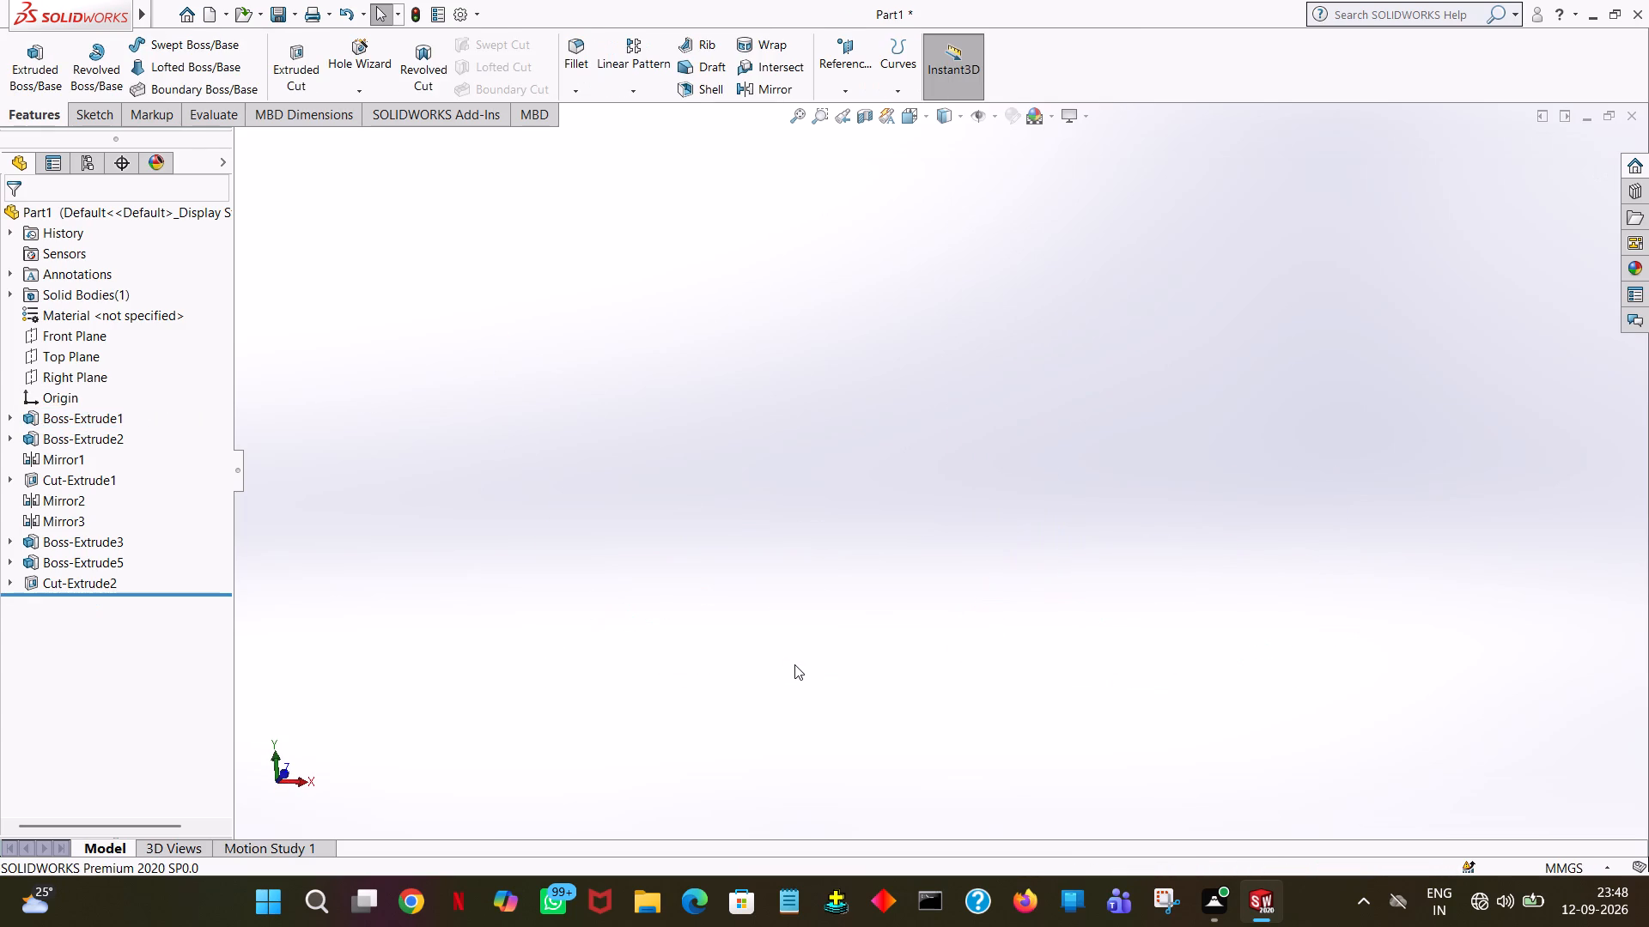
double_click(794, 664)
click(894, 466)
click(894, 465)
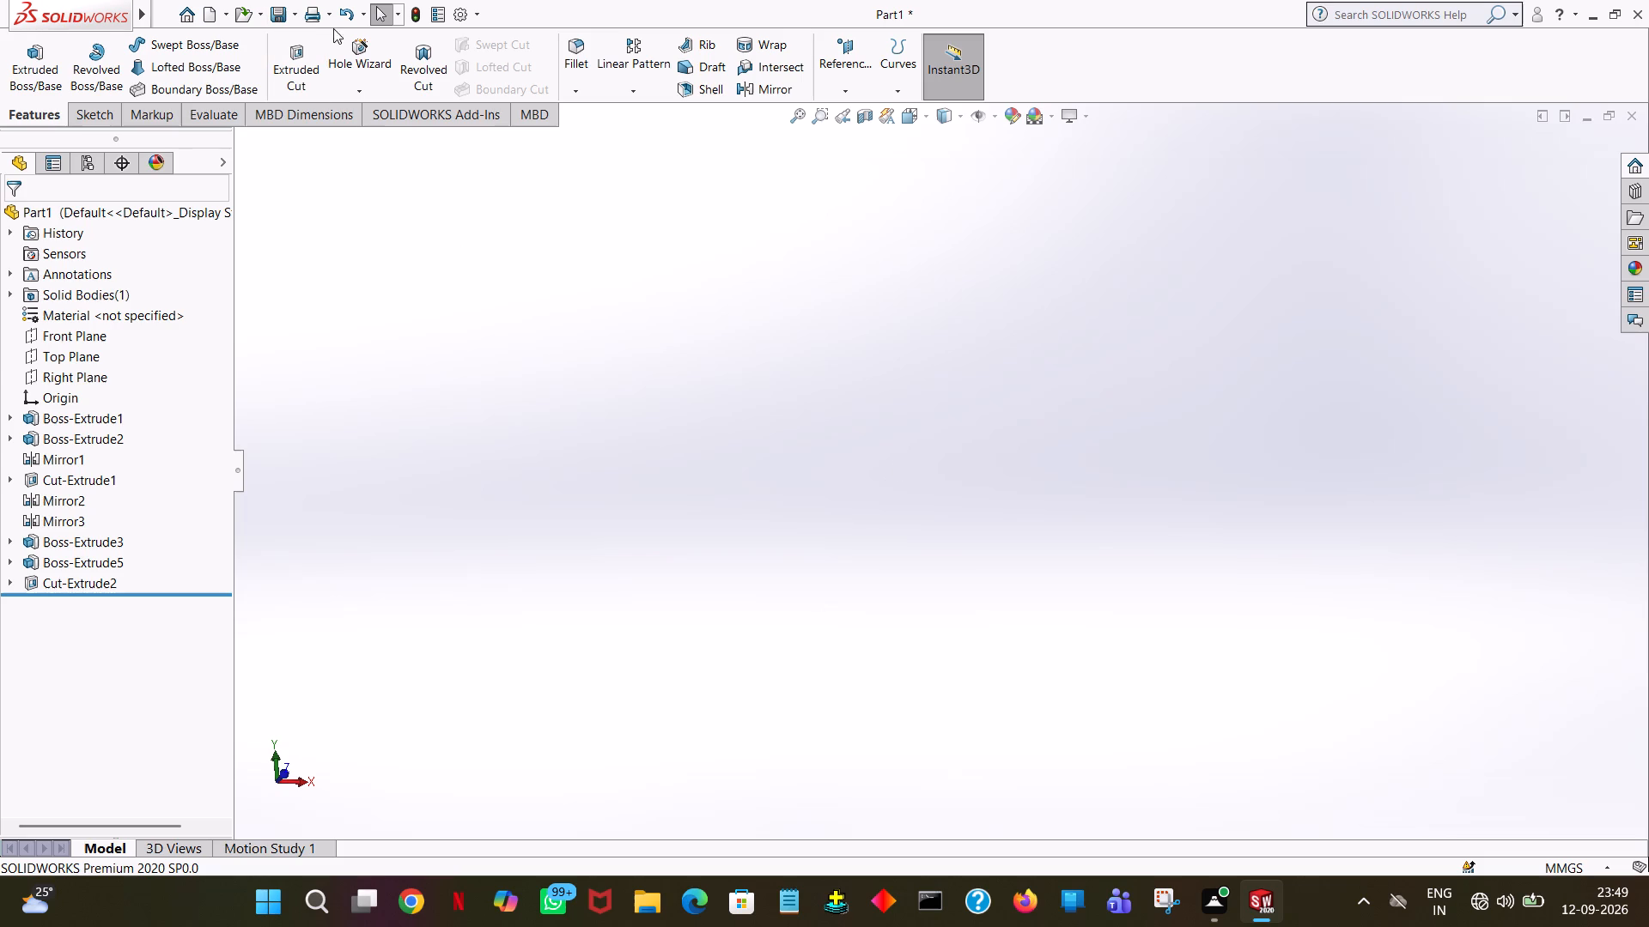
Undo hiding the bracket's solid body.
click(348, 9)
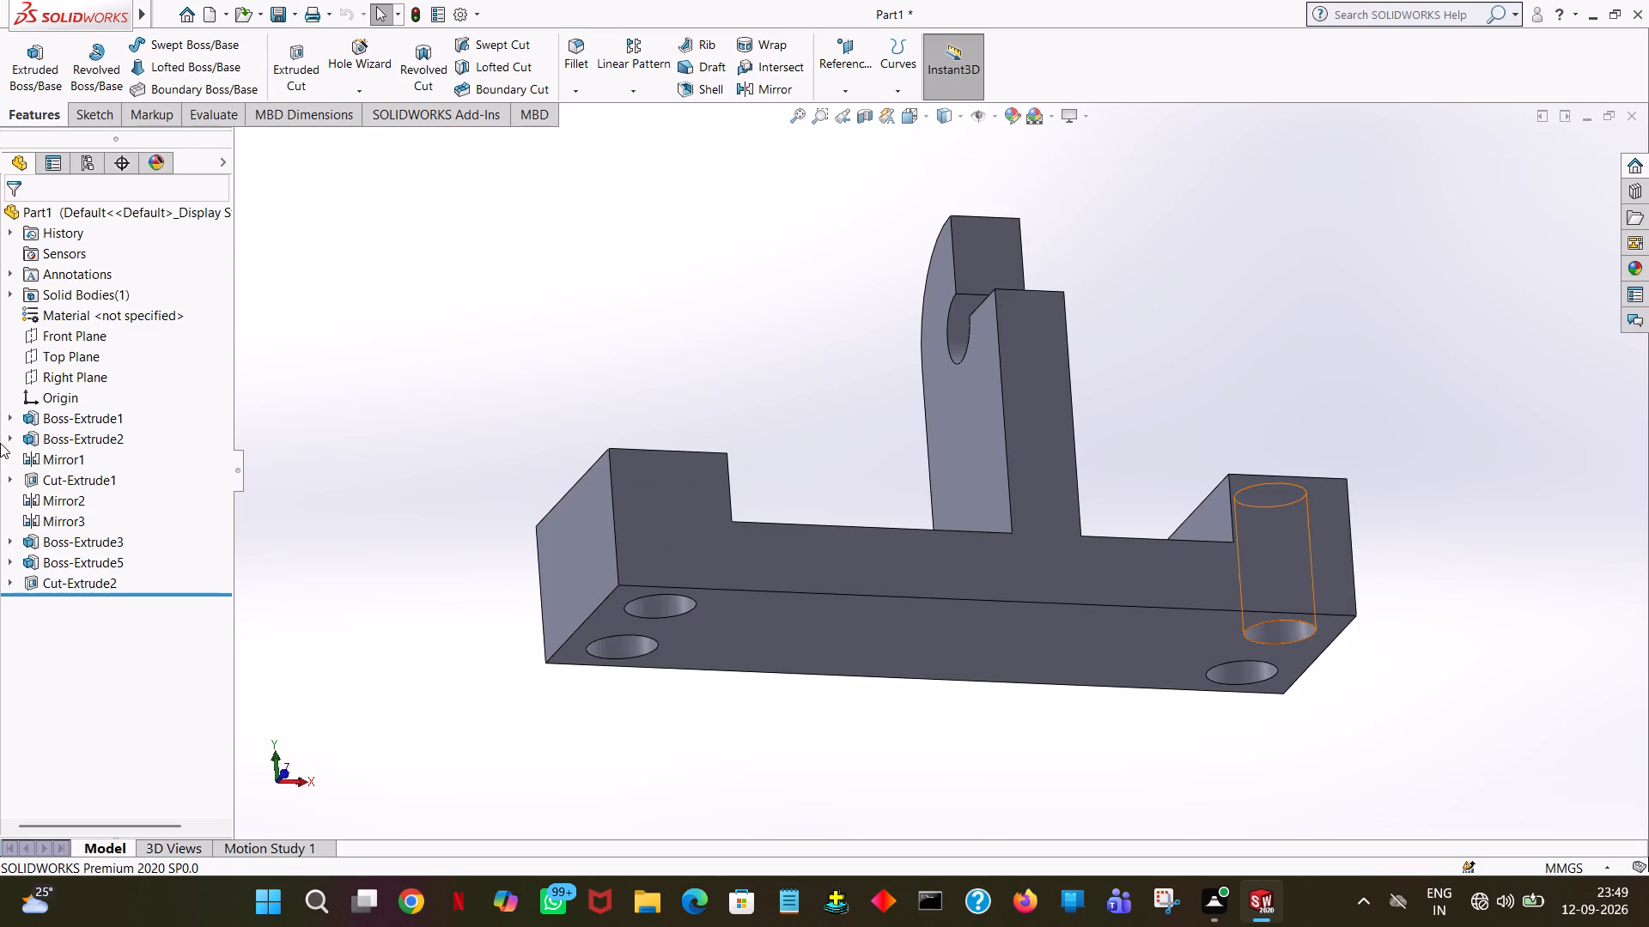
Edit the base plate's sketch under Boss-Extrude1 and set the rectangle's long edge to 174 mm.
click(50, 410)
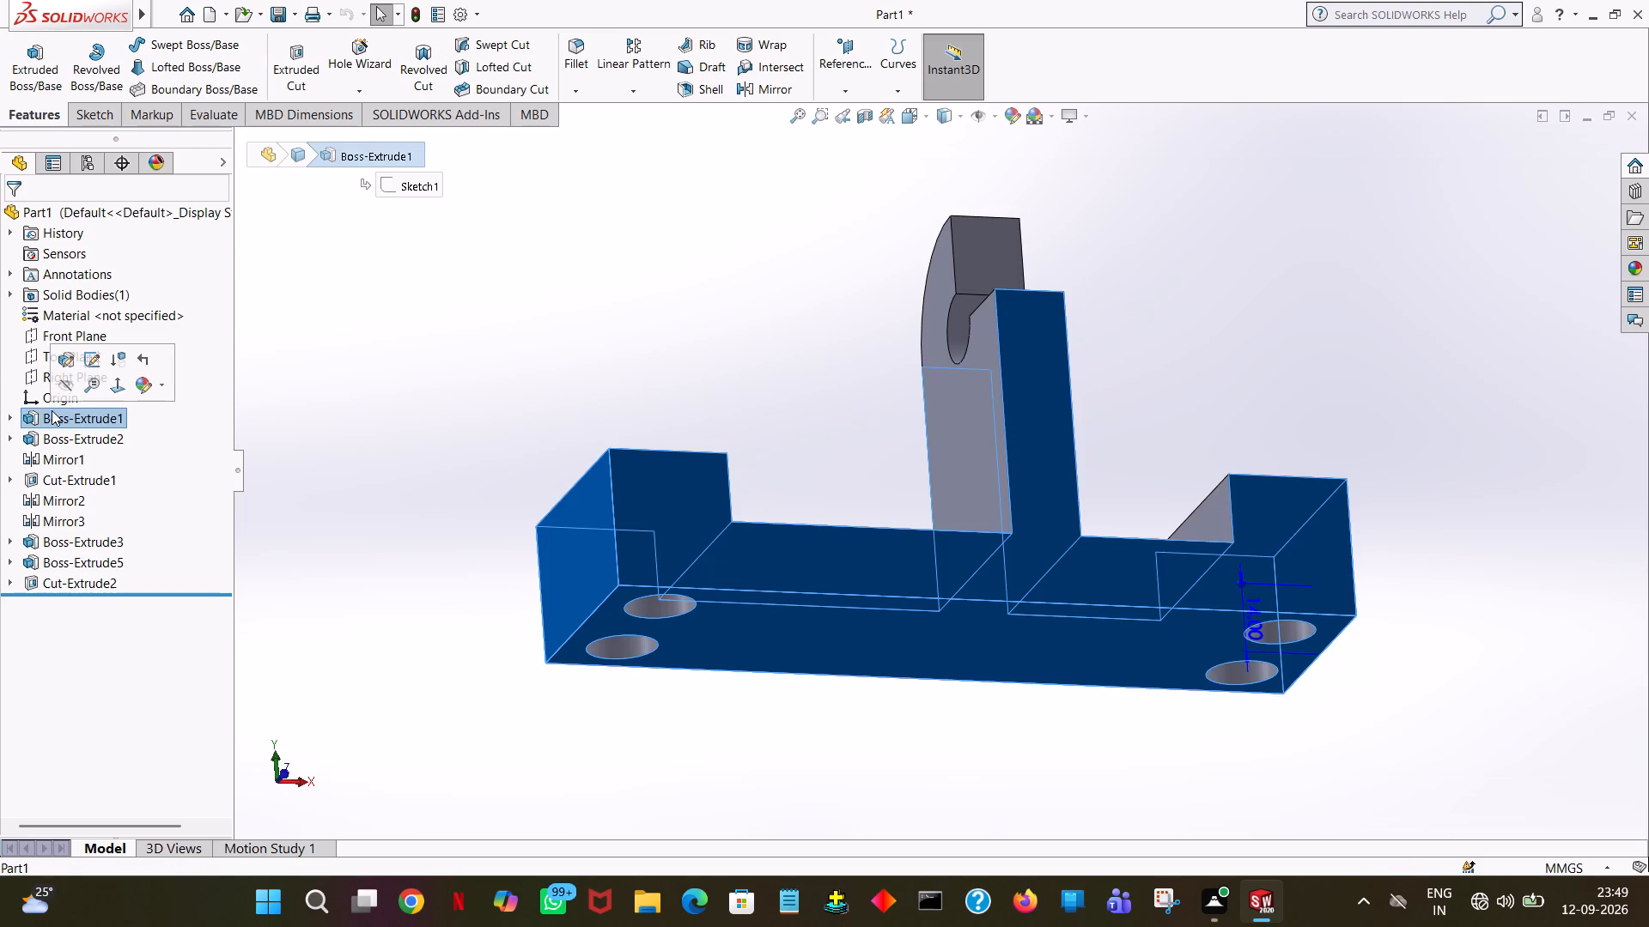
click(92, 360)
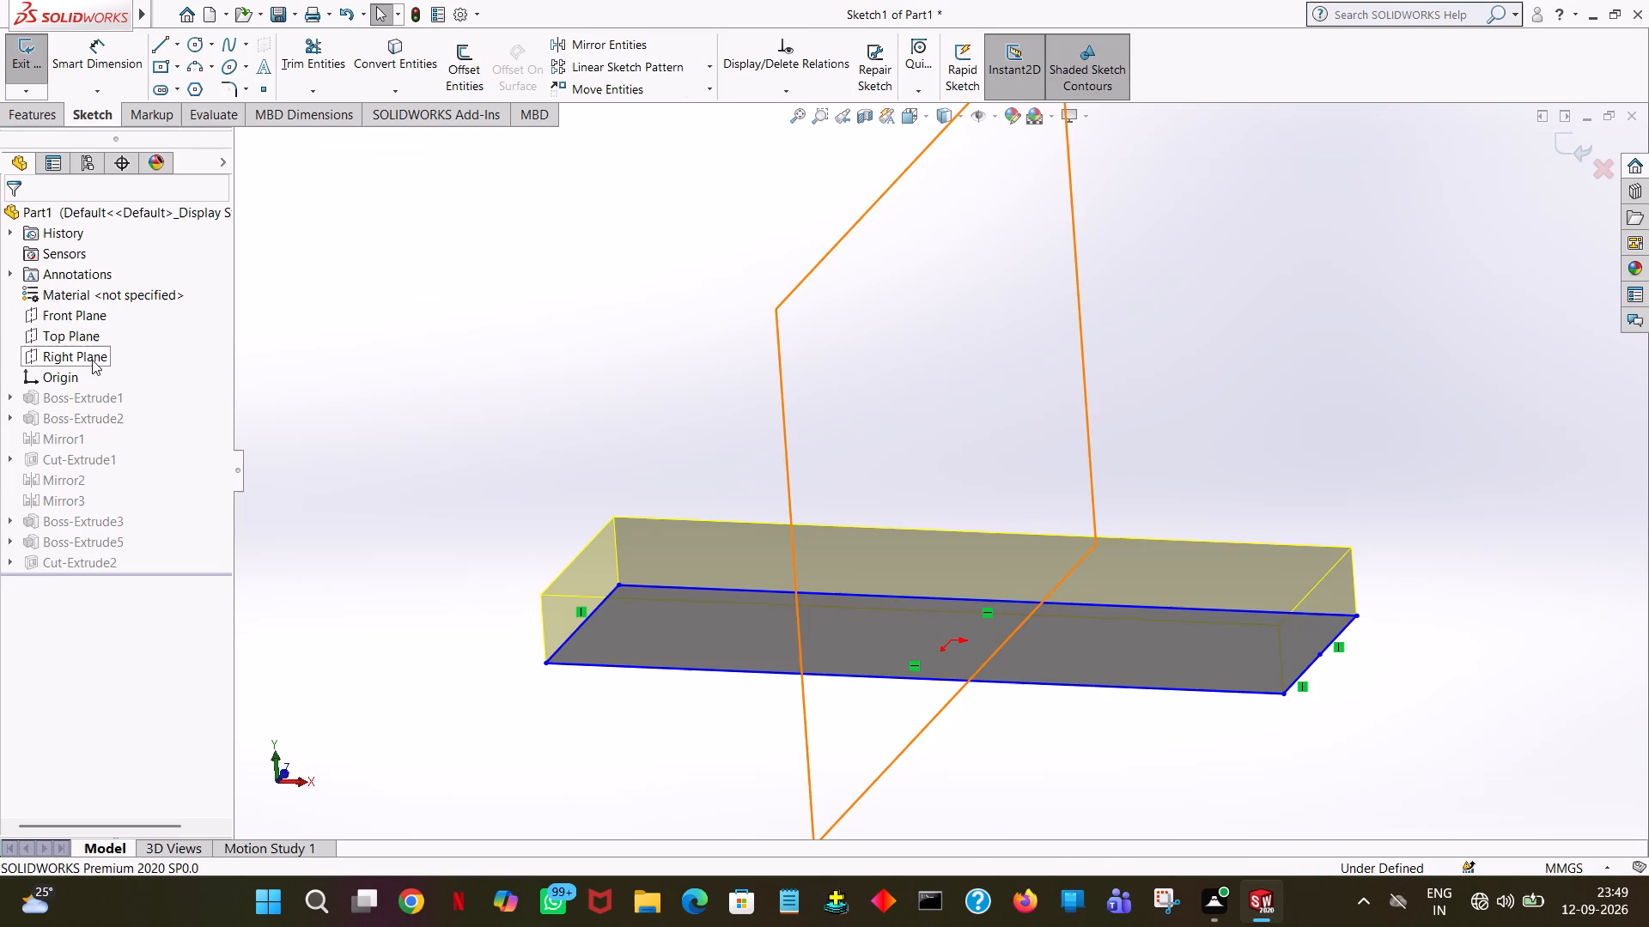
middle_drag(1153, 458, 1118, 530)
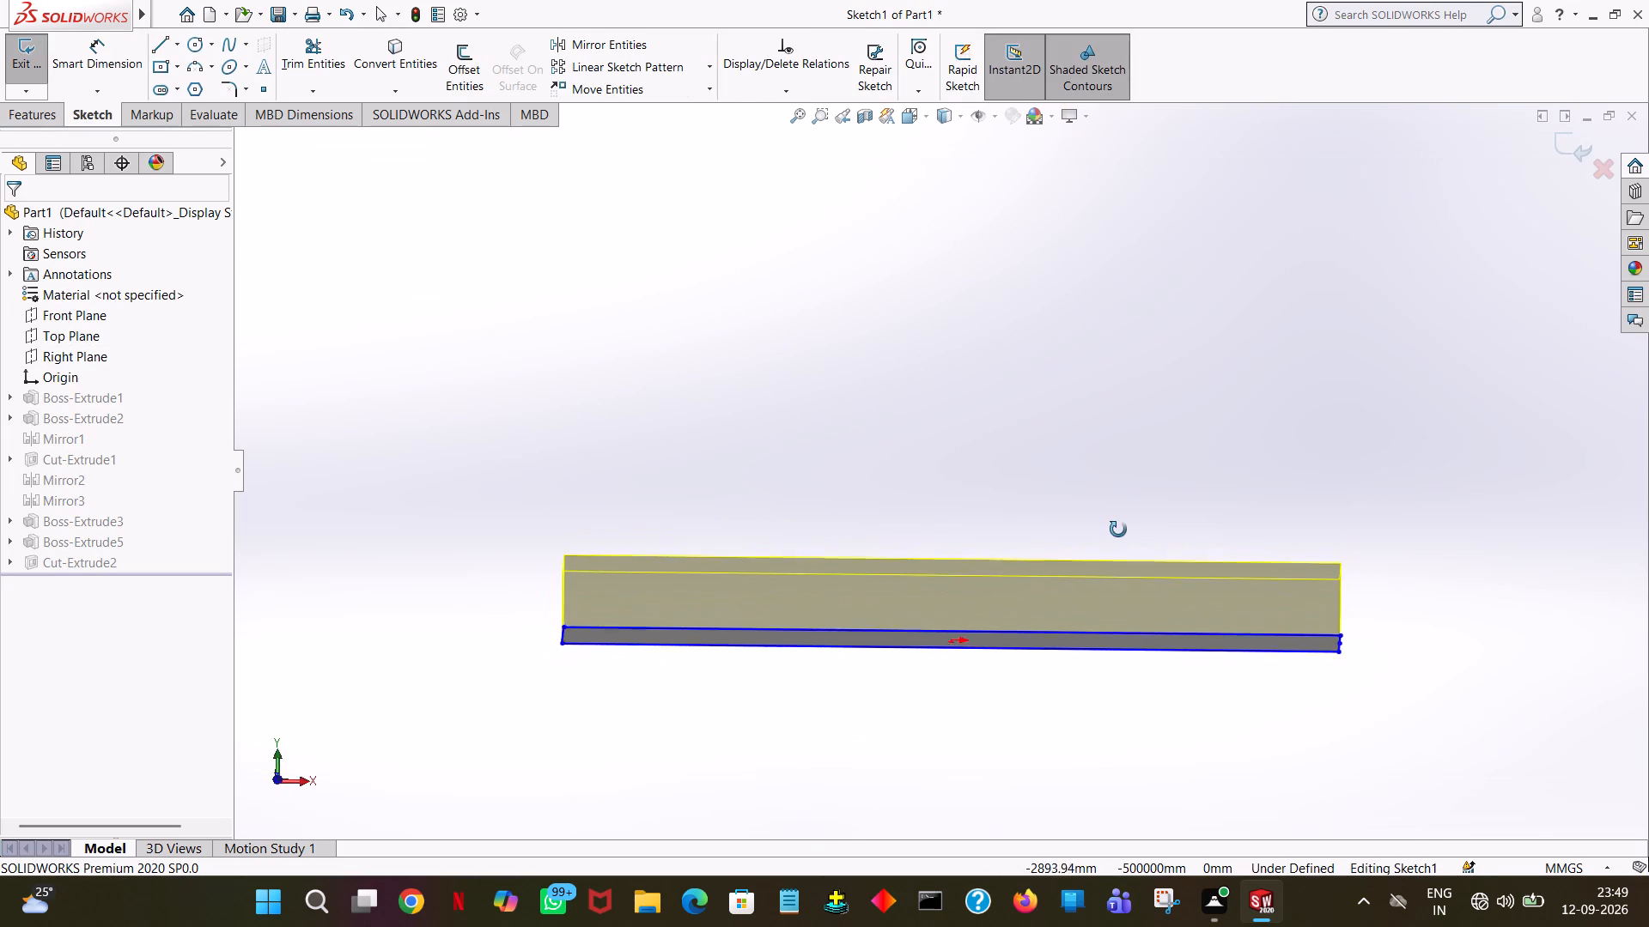
middle_drag(1118, 530, 1120, 530)
click(1080, 634)
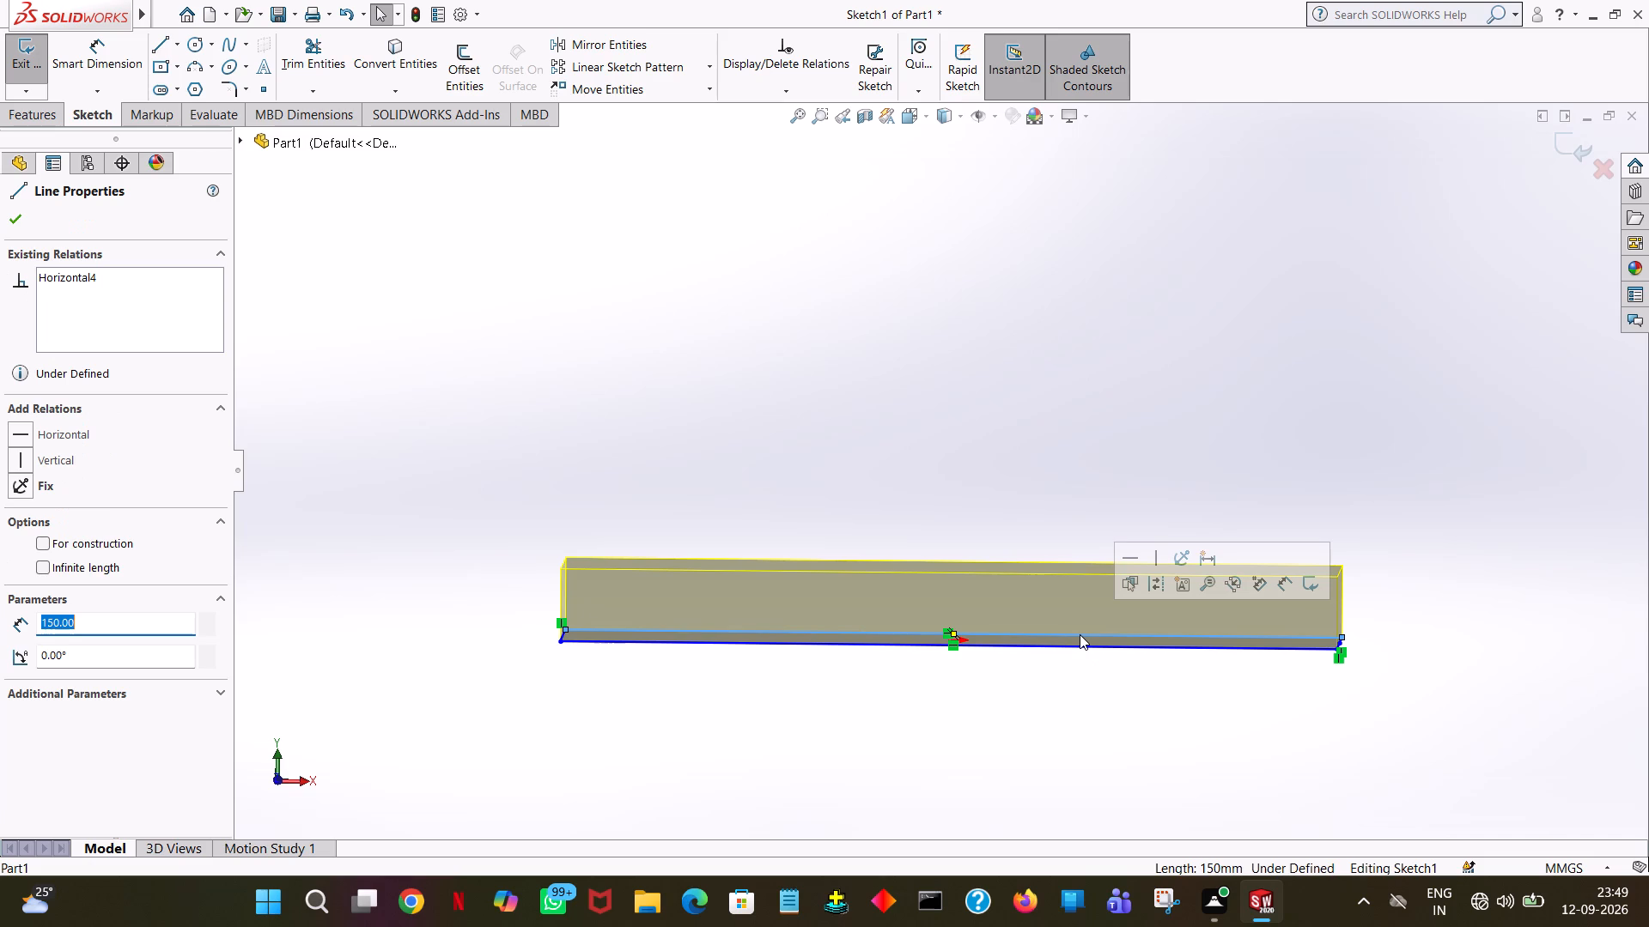
text(174)
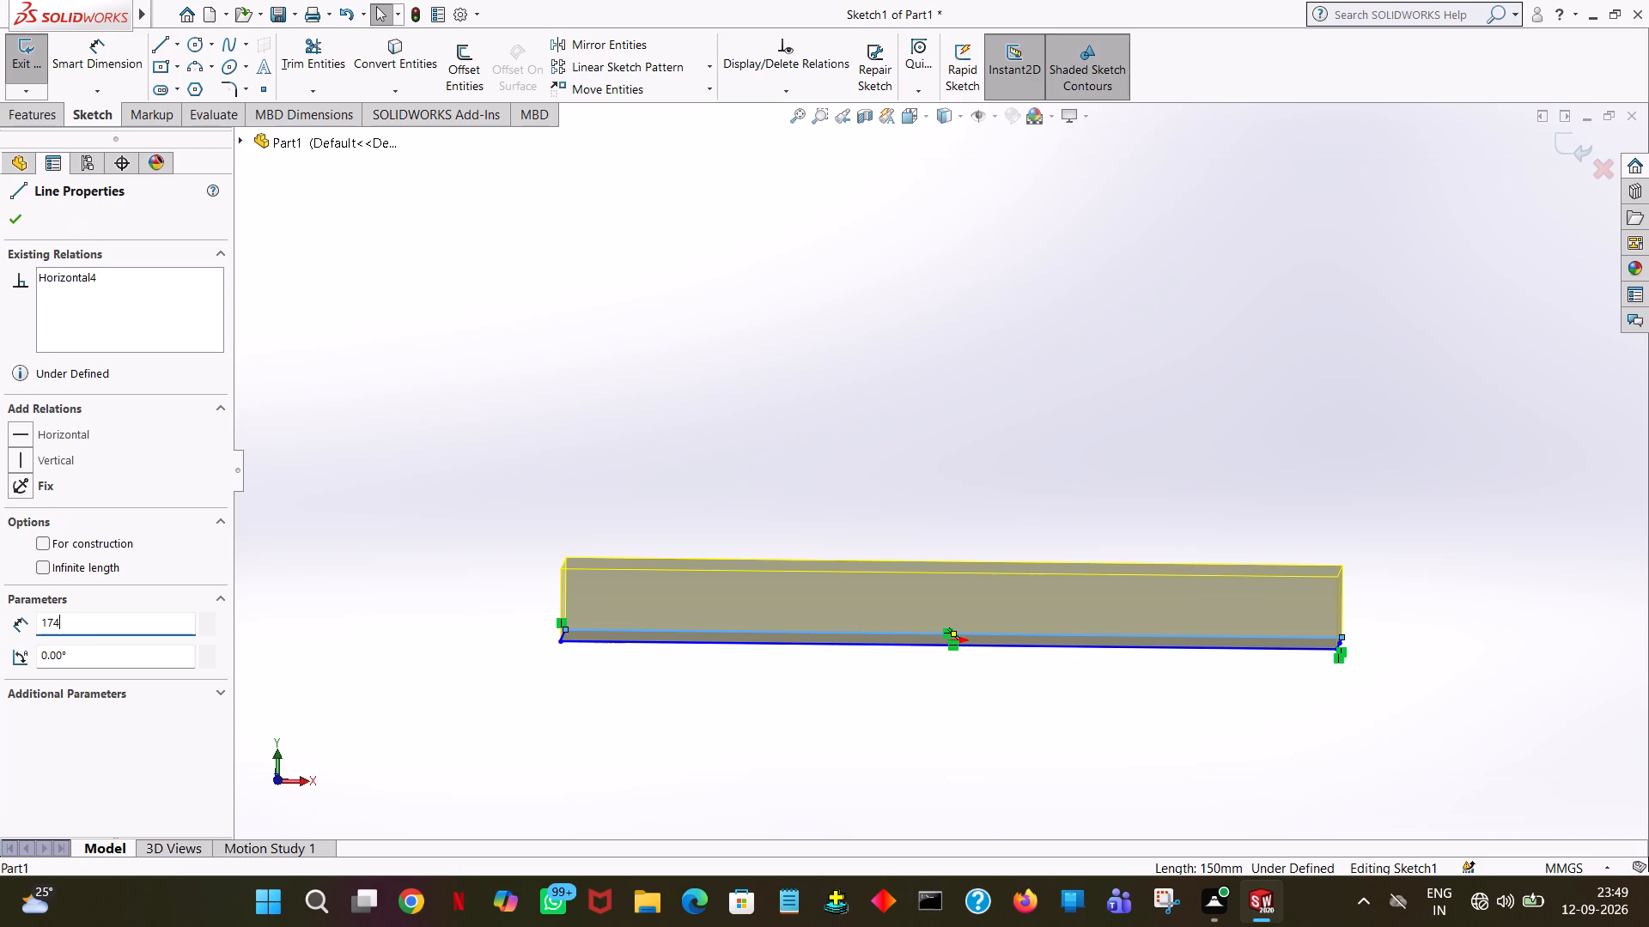
key(Return)
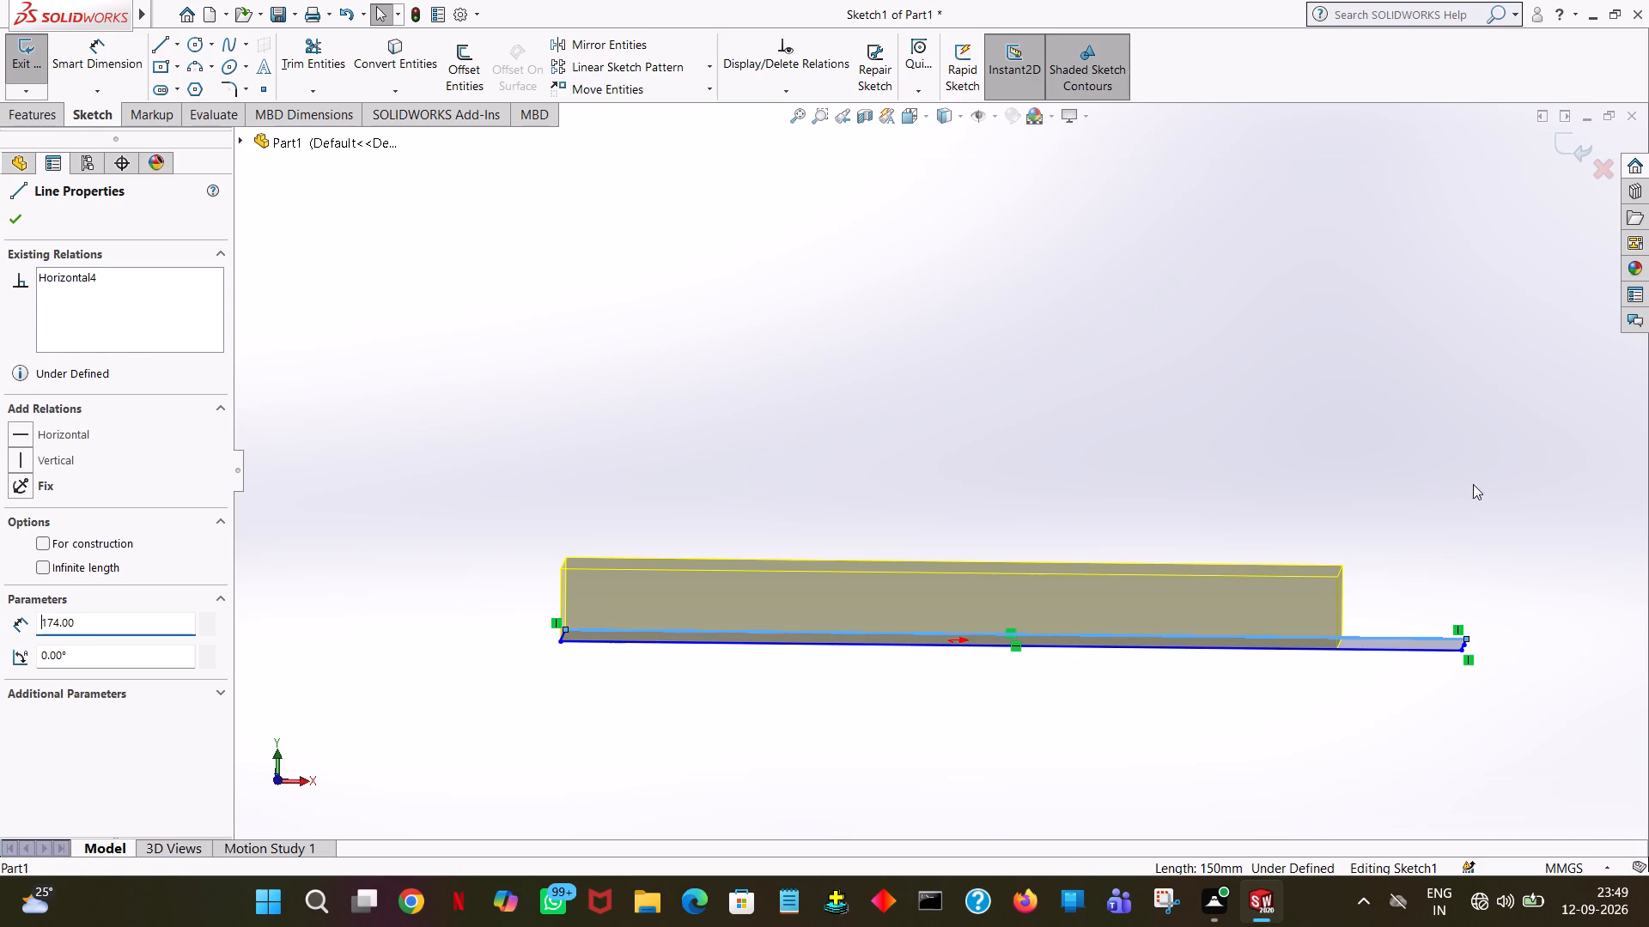
click(1473, 484)
middle_drag(1276, 425, 1261, 541)
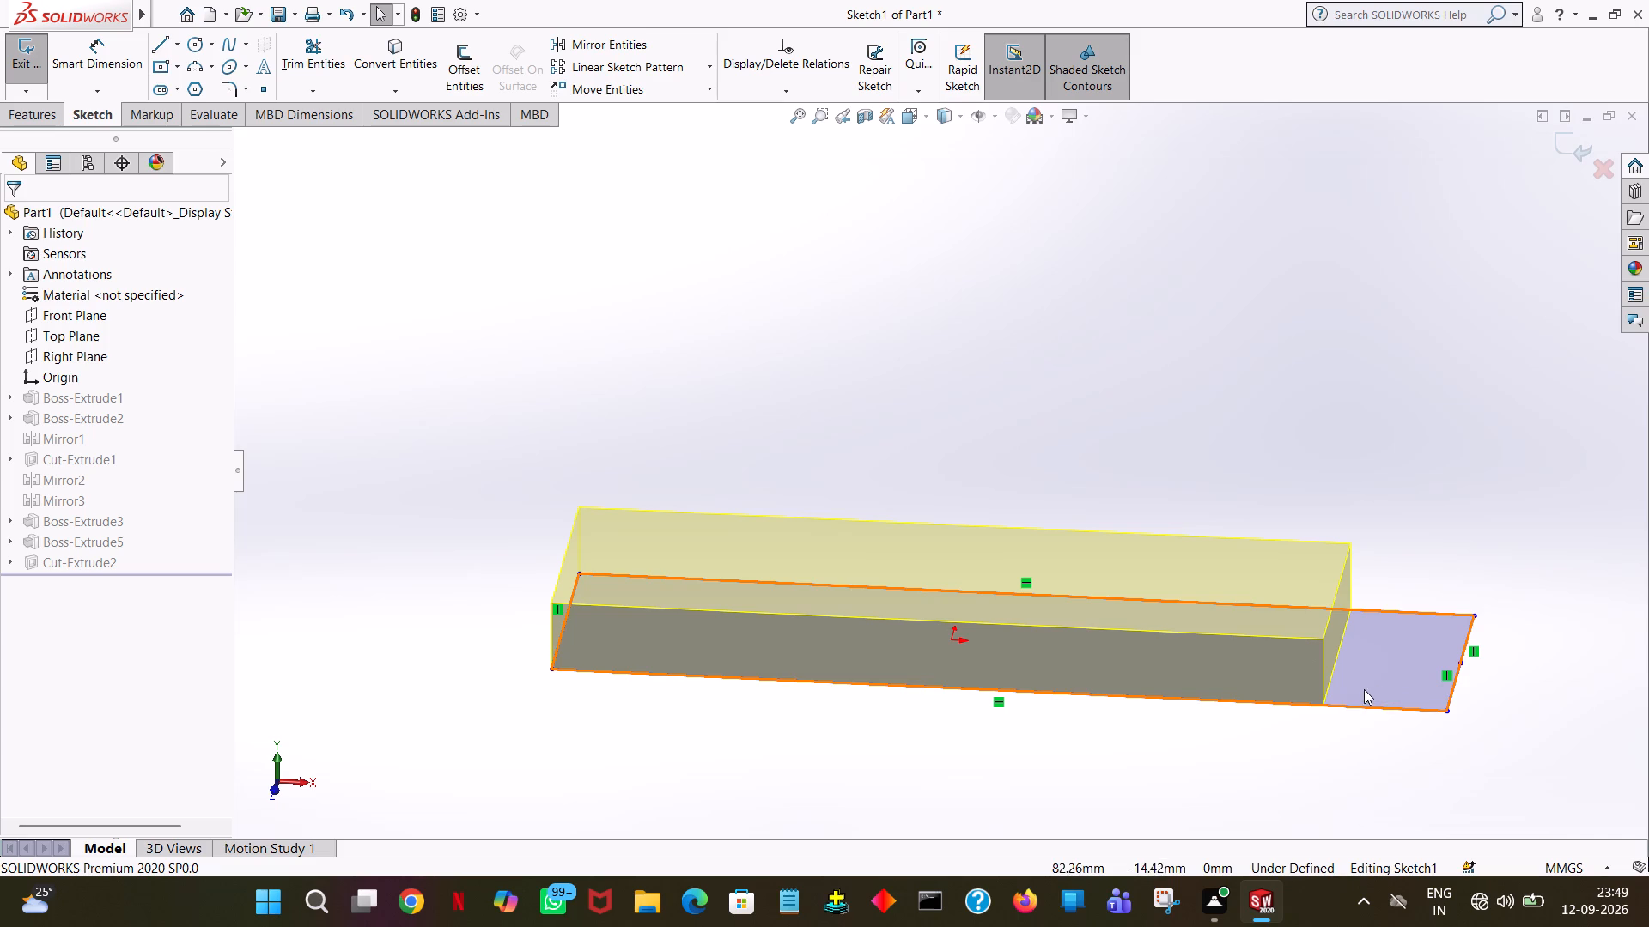
Move the whole base rectangle backward, clear of the sketch origin, and deselect its lines.
click(511, 331)
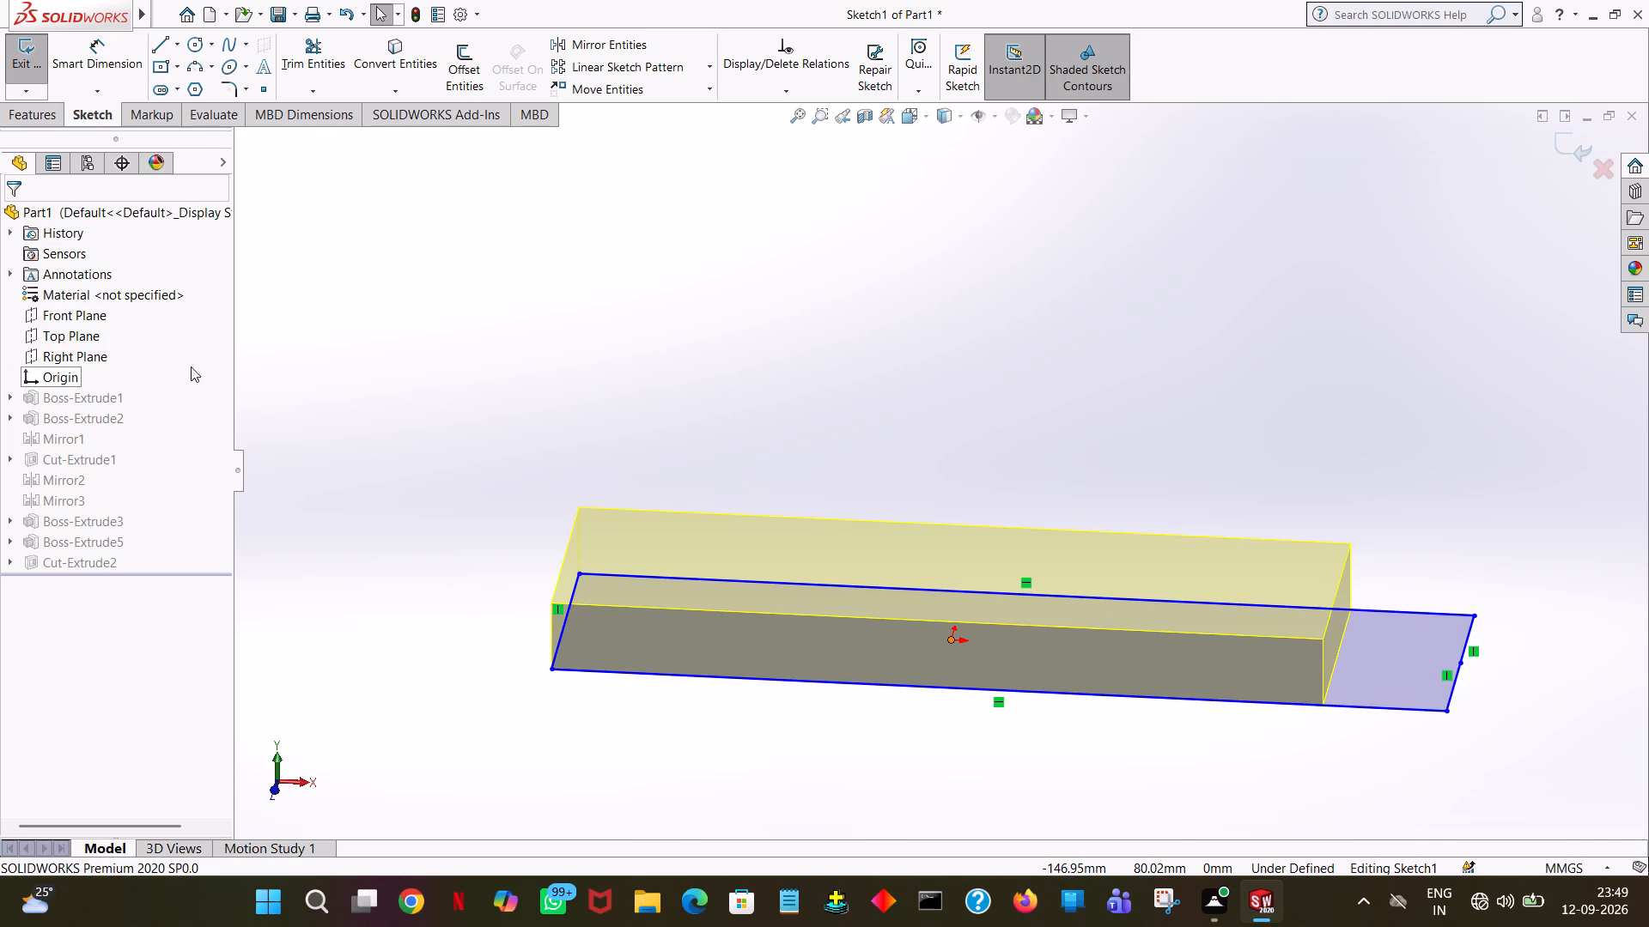
drag(1148, 622, 1130, 596)
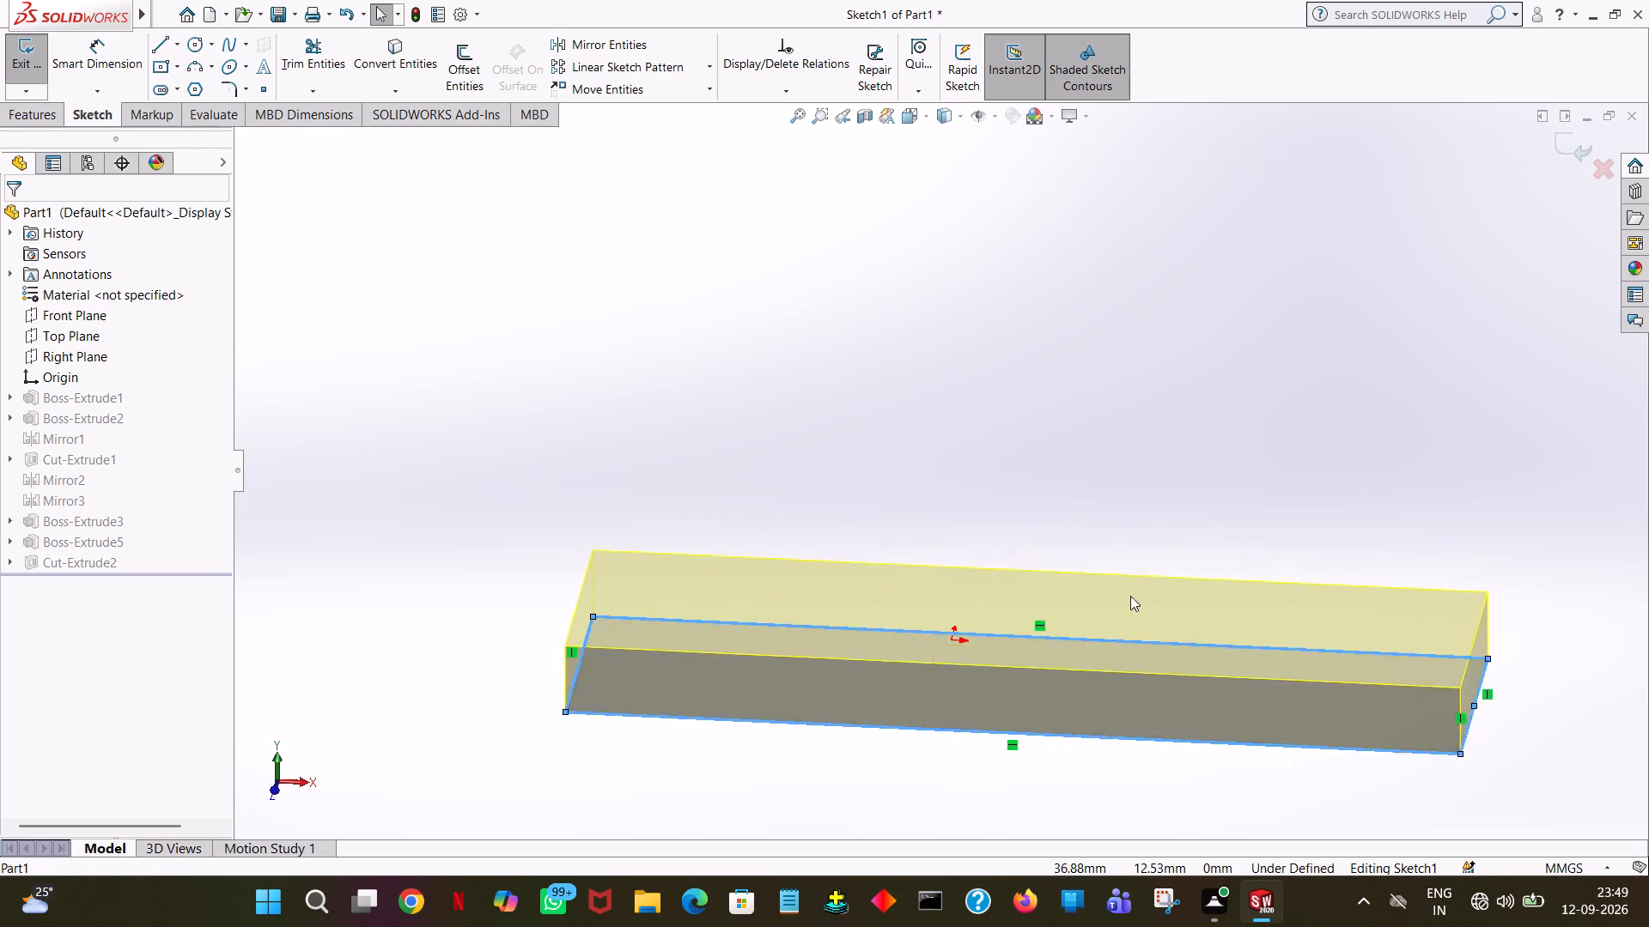
drag(1130, 596, 1098, 475)
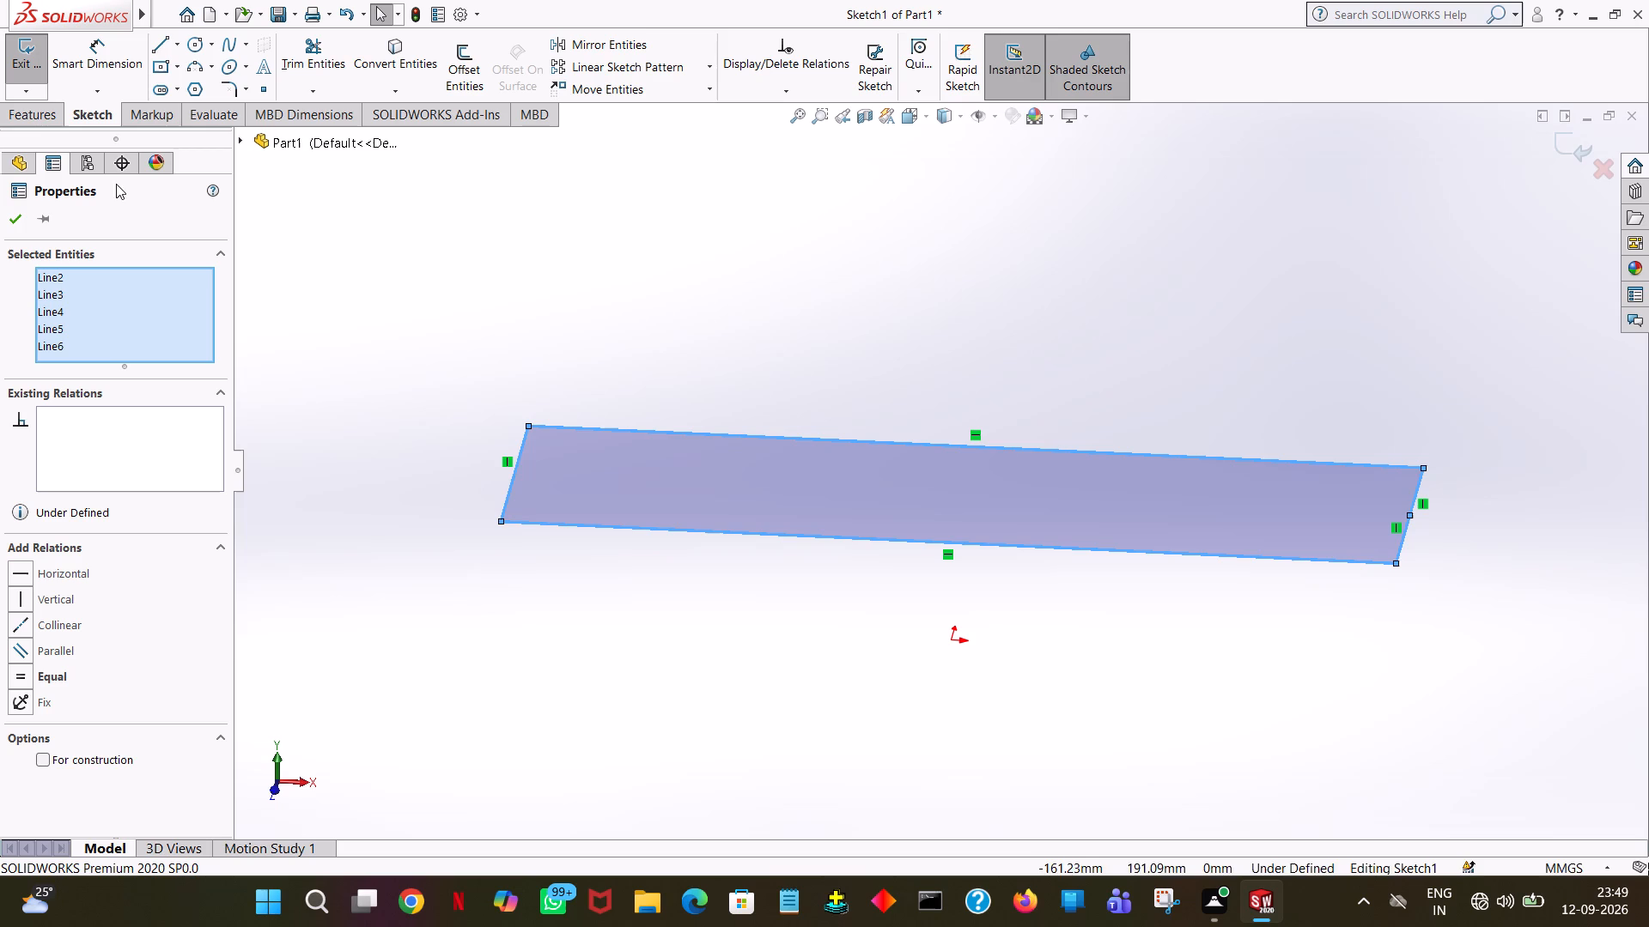
click(794, 536)
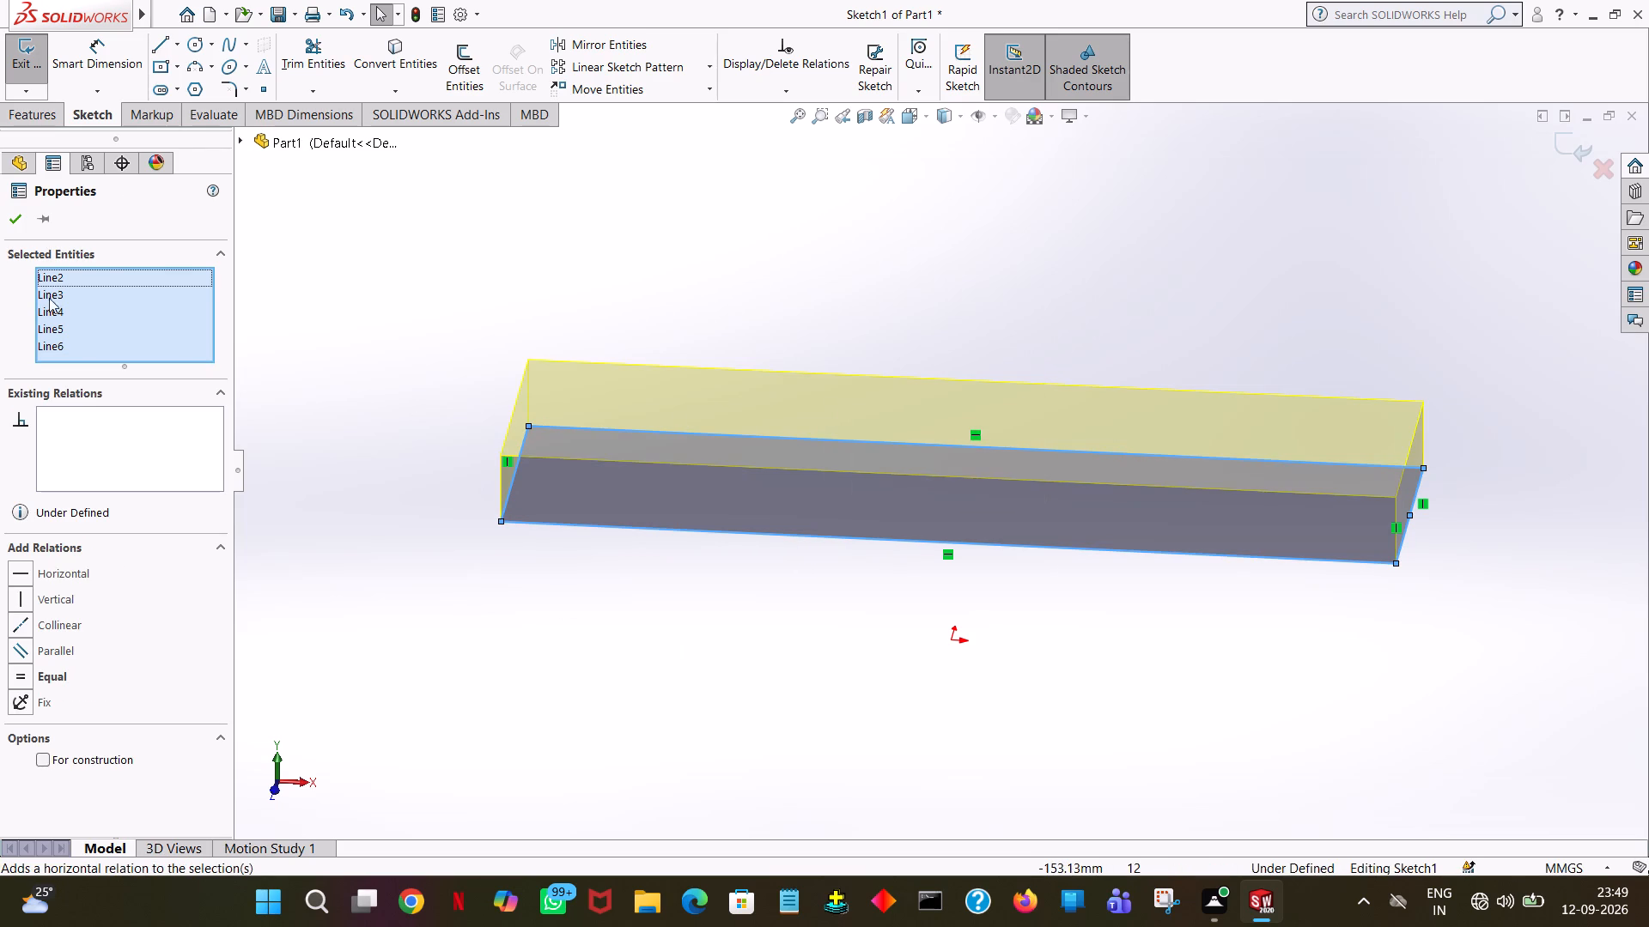
click(16, 215)
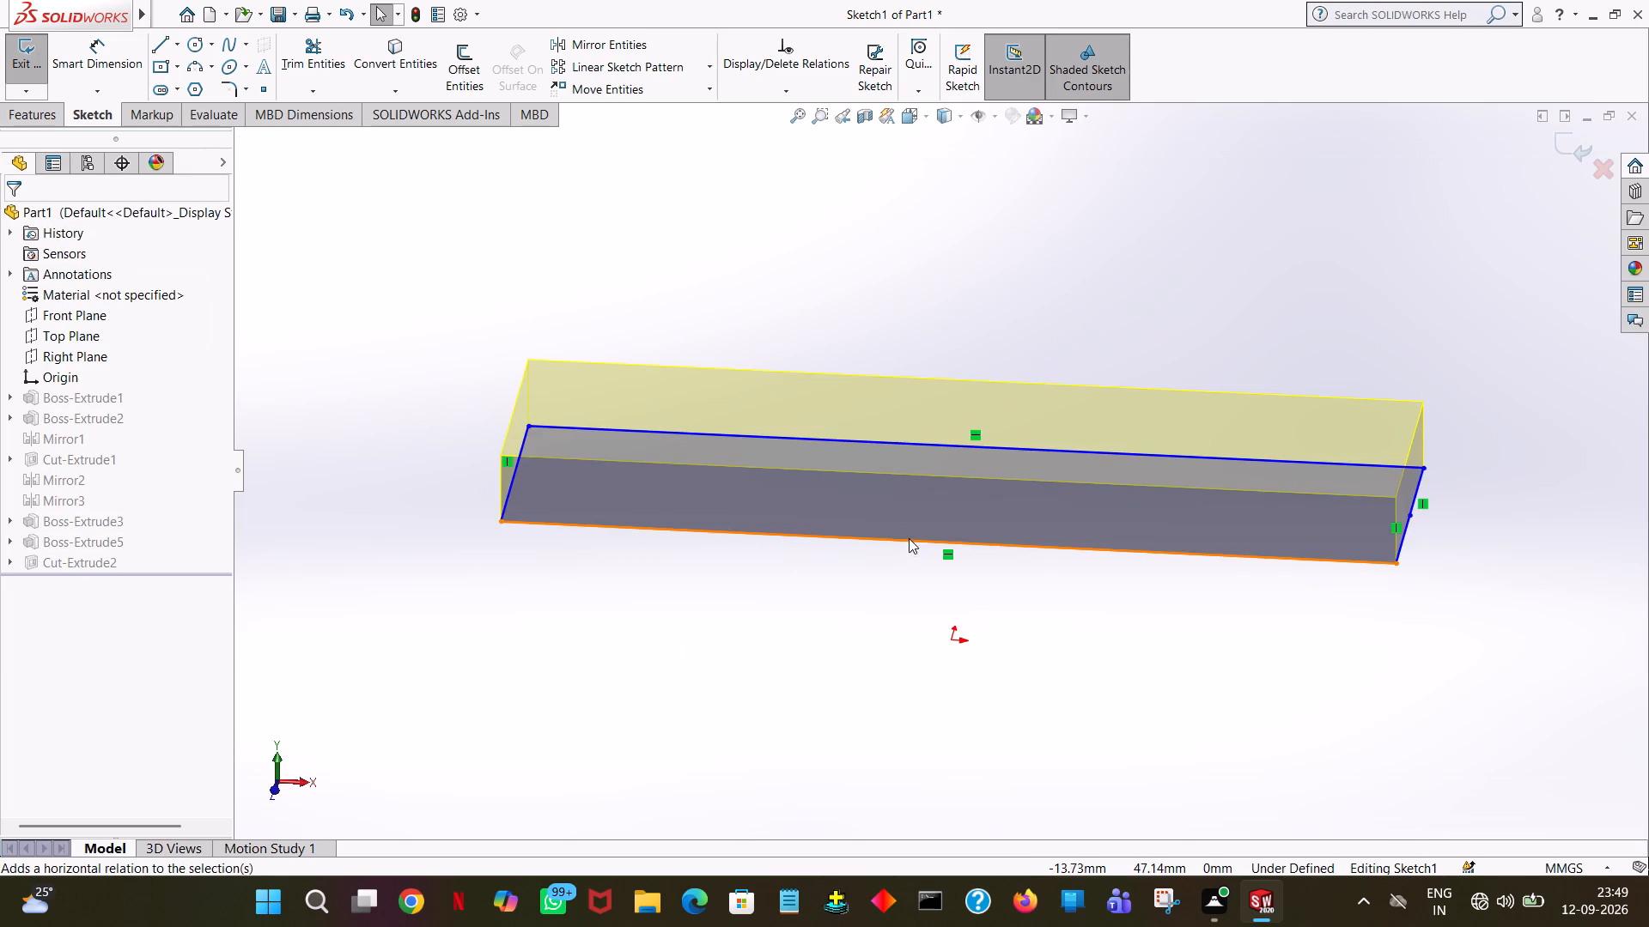
click(909, 536)
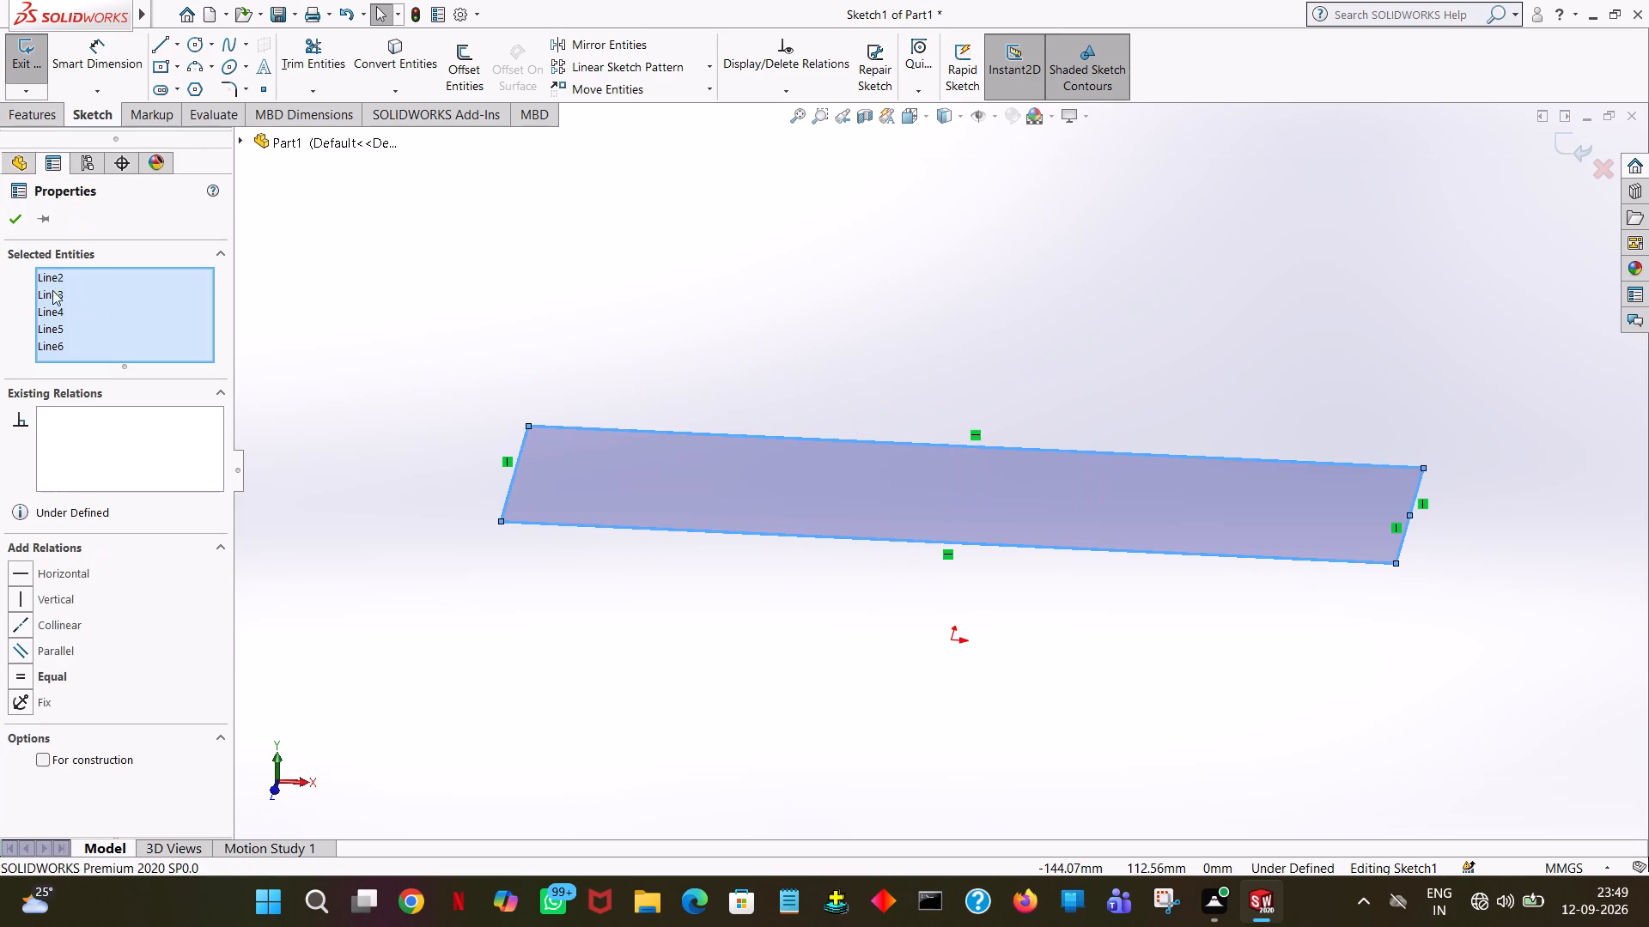
click(10, 216)
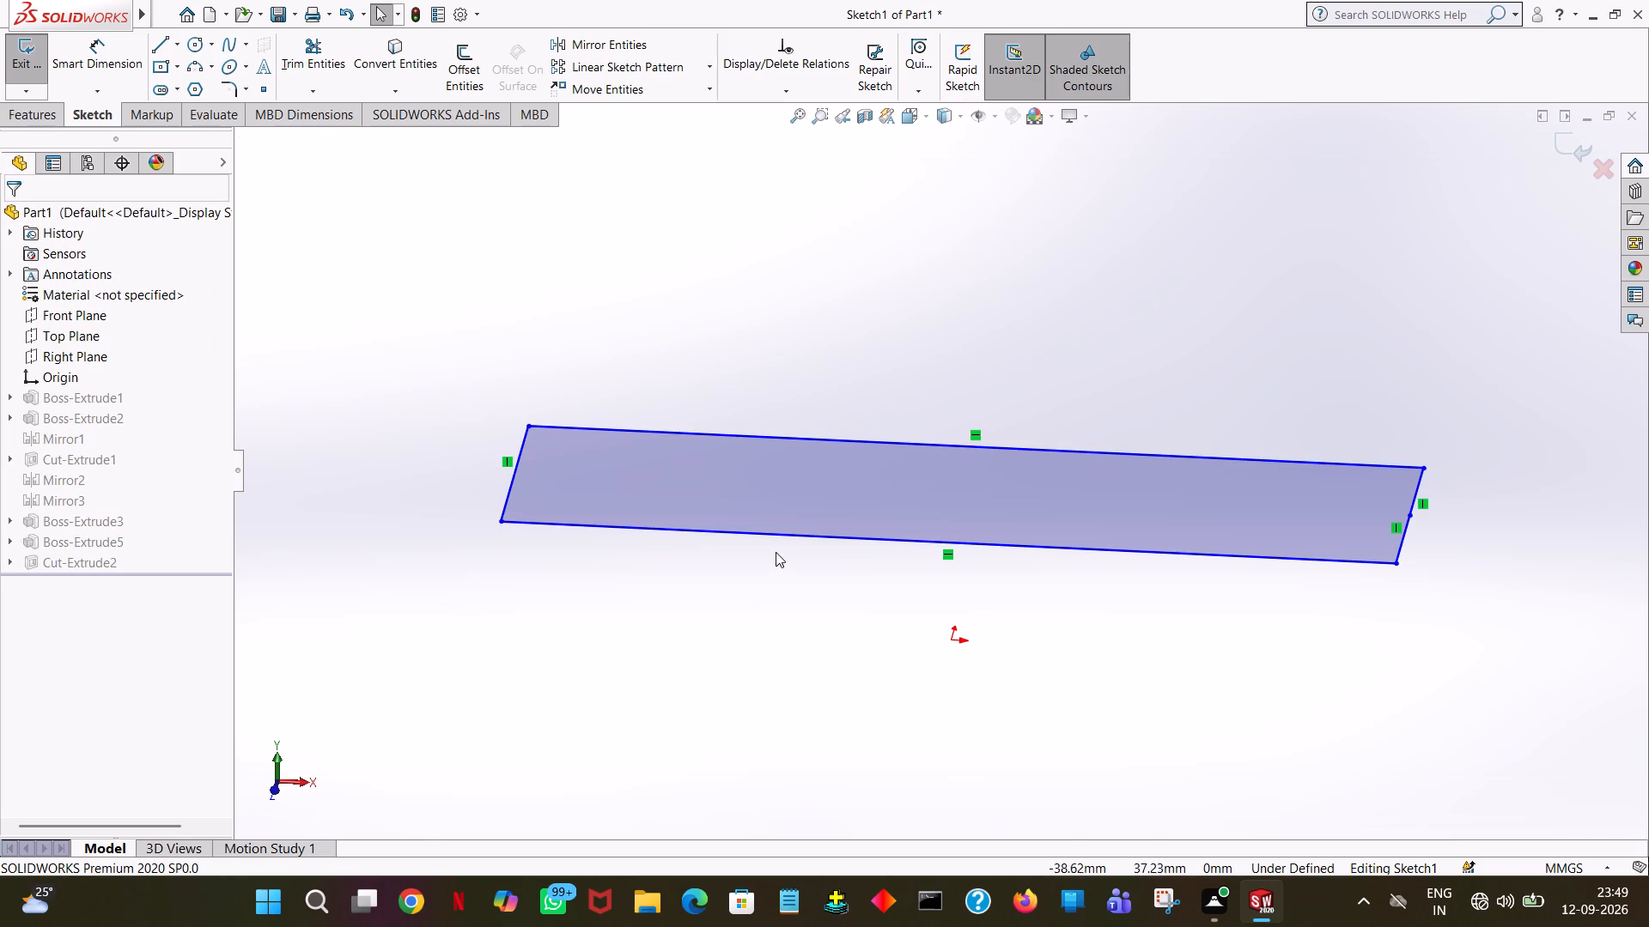
click(777, 536)
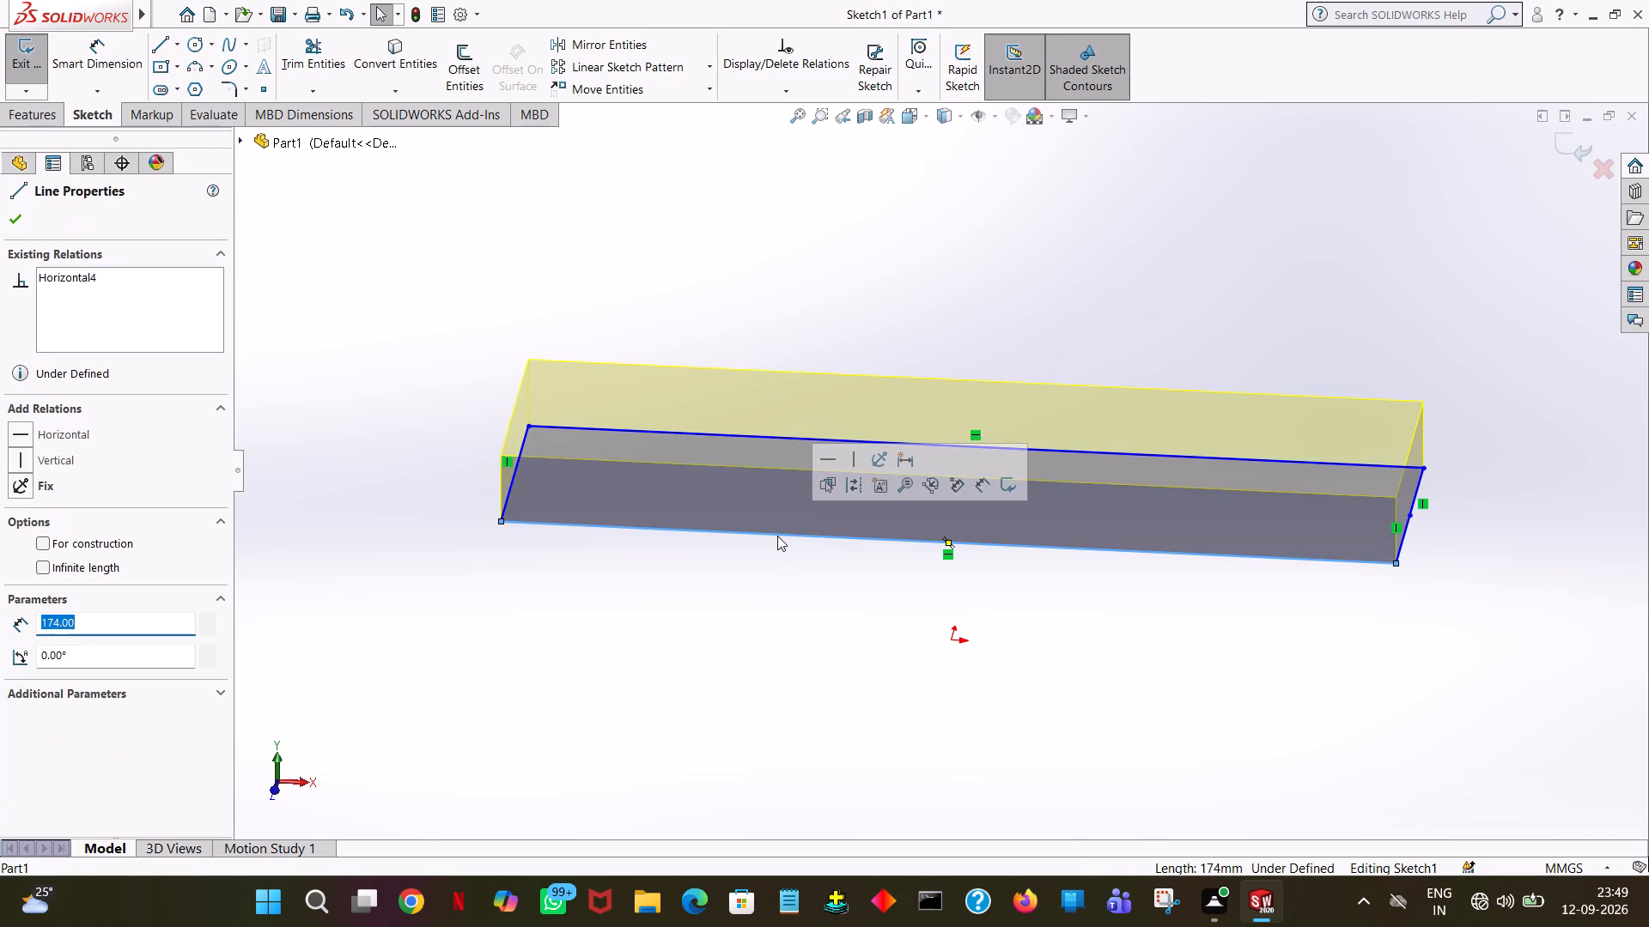
middle_drag(1144, 295, 1158, 547)
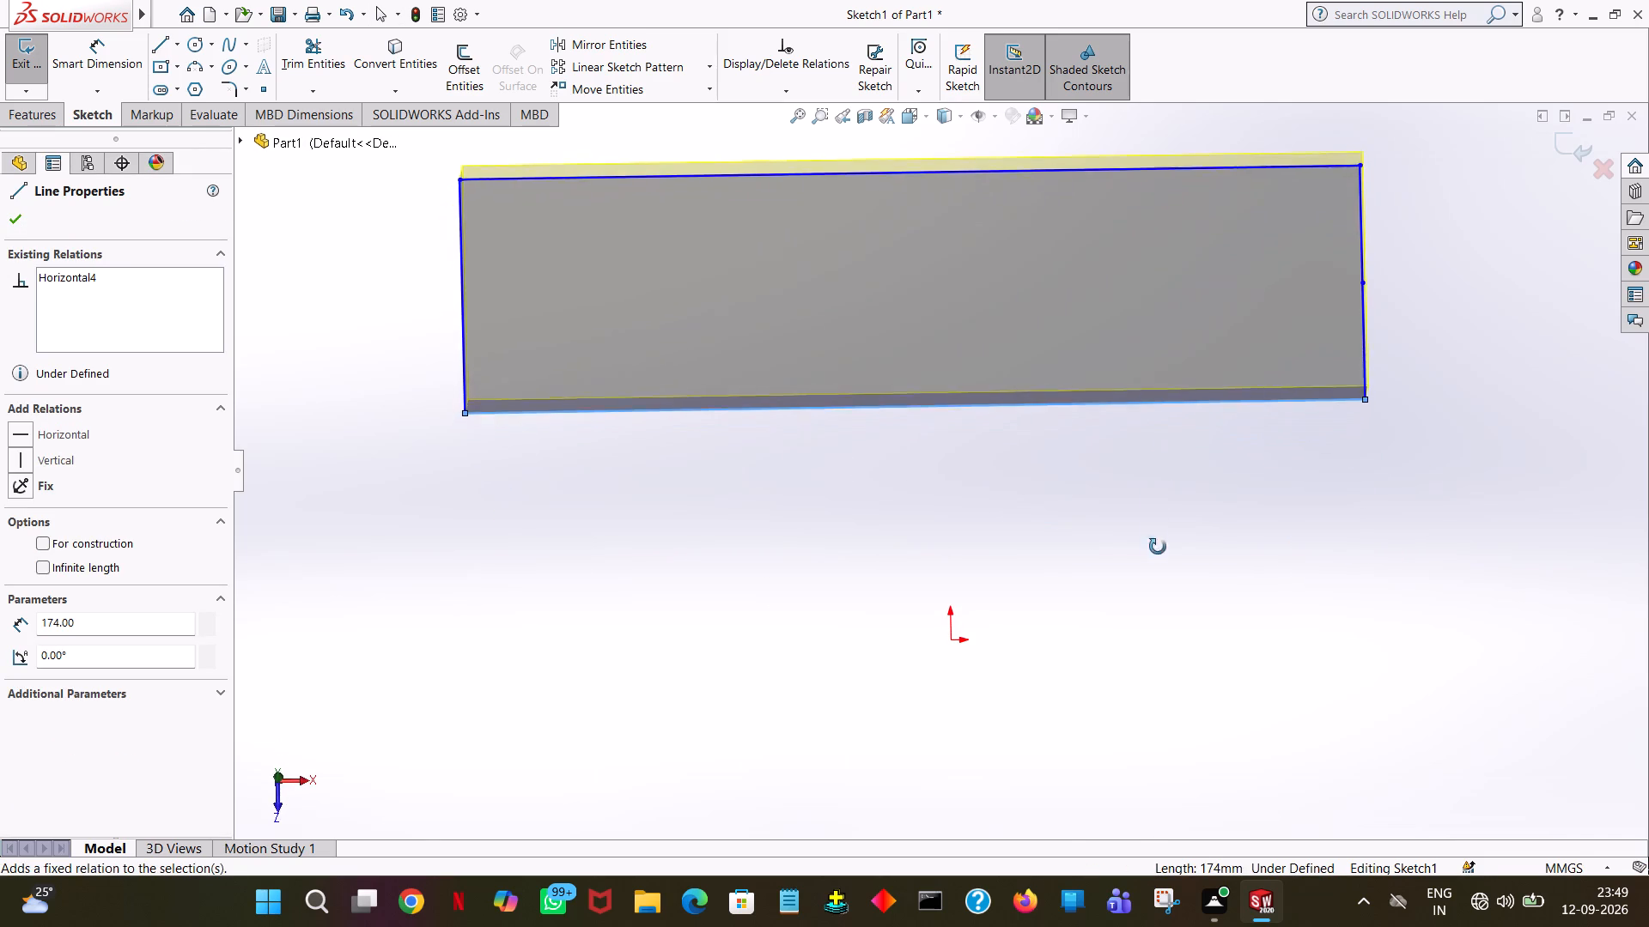
middle_drag(1158, 547, 1161, 591)
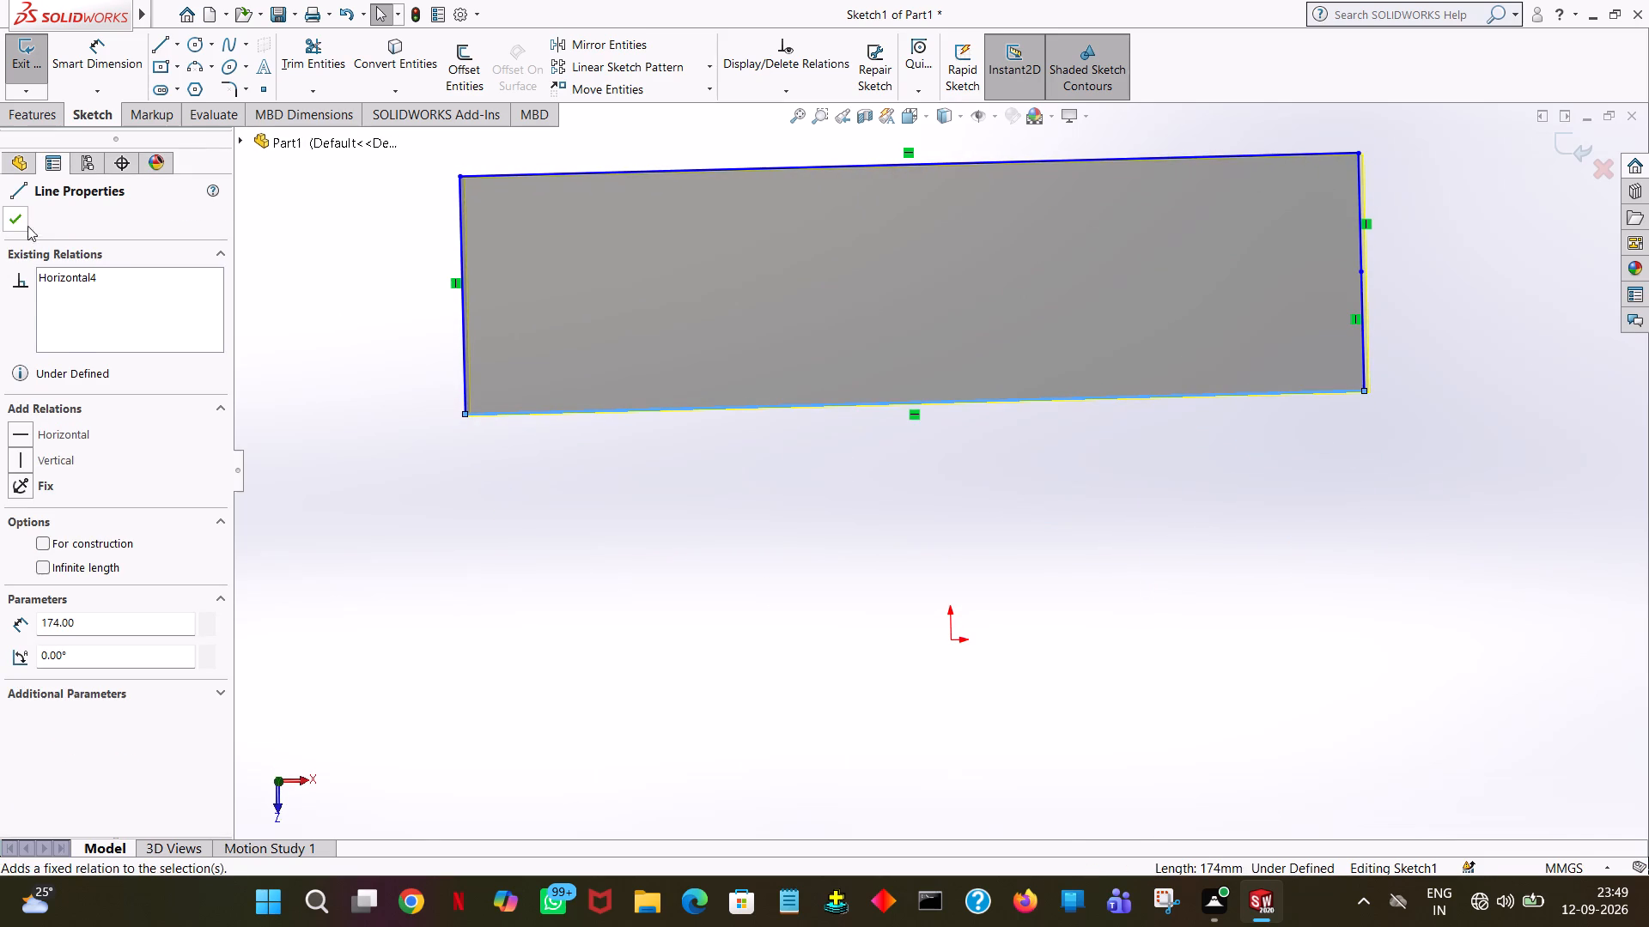
click(14, 210)
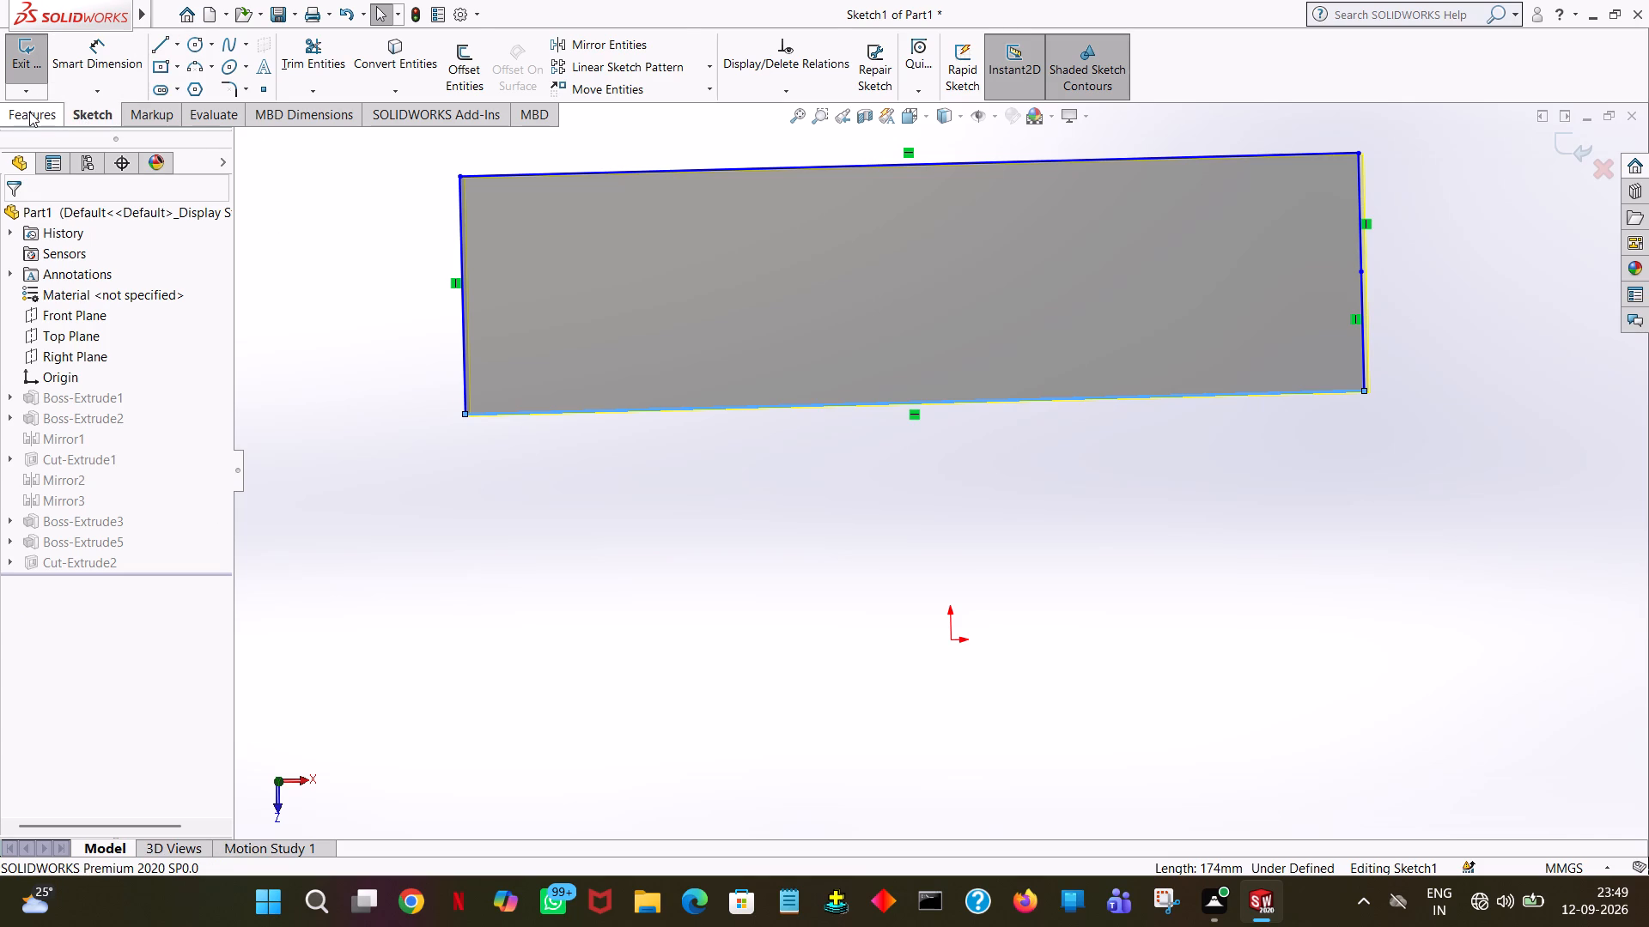
Exit the base sketch and rebuild the part, continuing past the Cut-Extrude1 error.
click(29, 112)
click(87, 112)
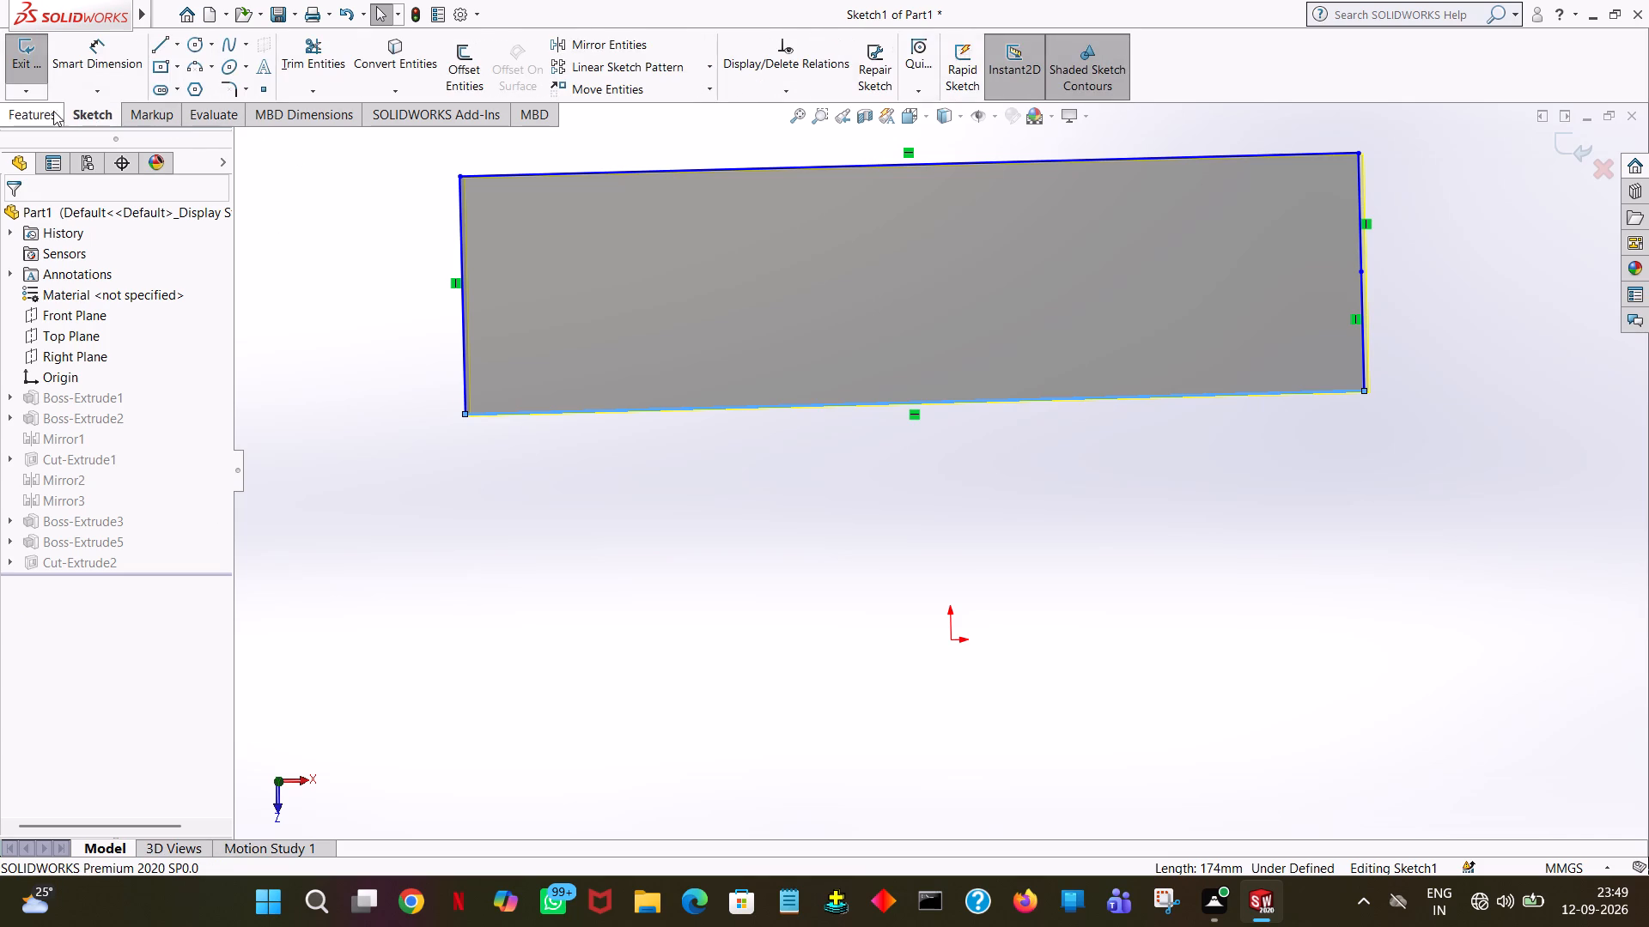
click(45, 110)
click(115, 119)
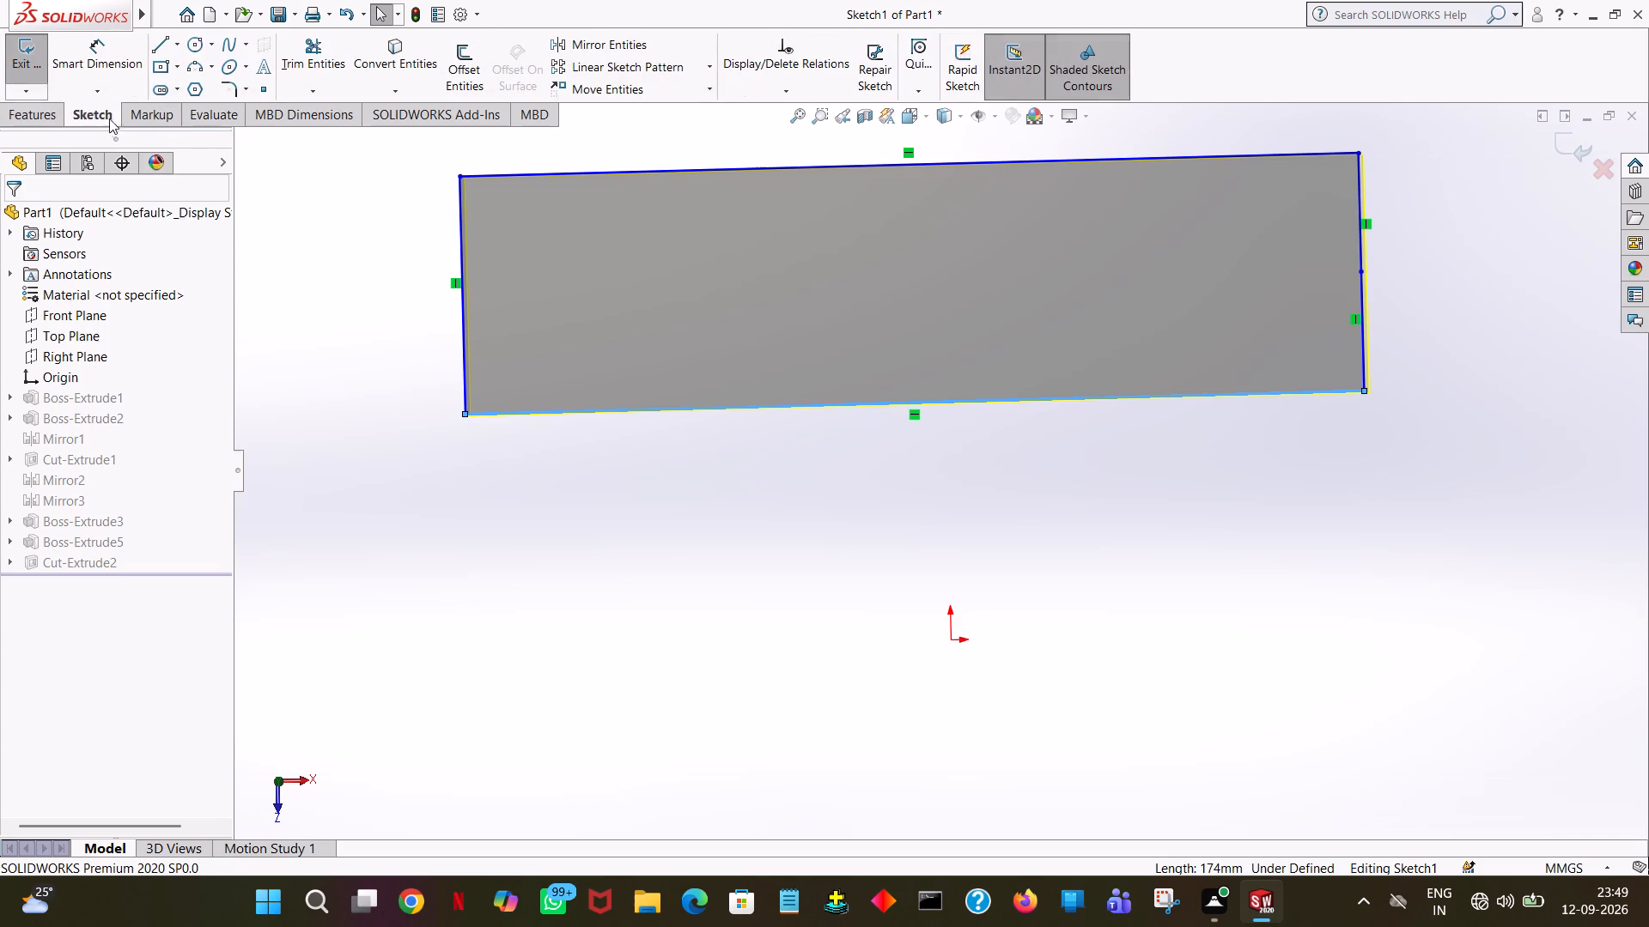
click(32, 62)
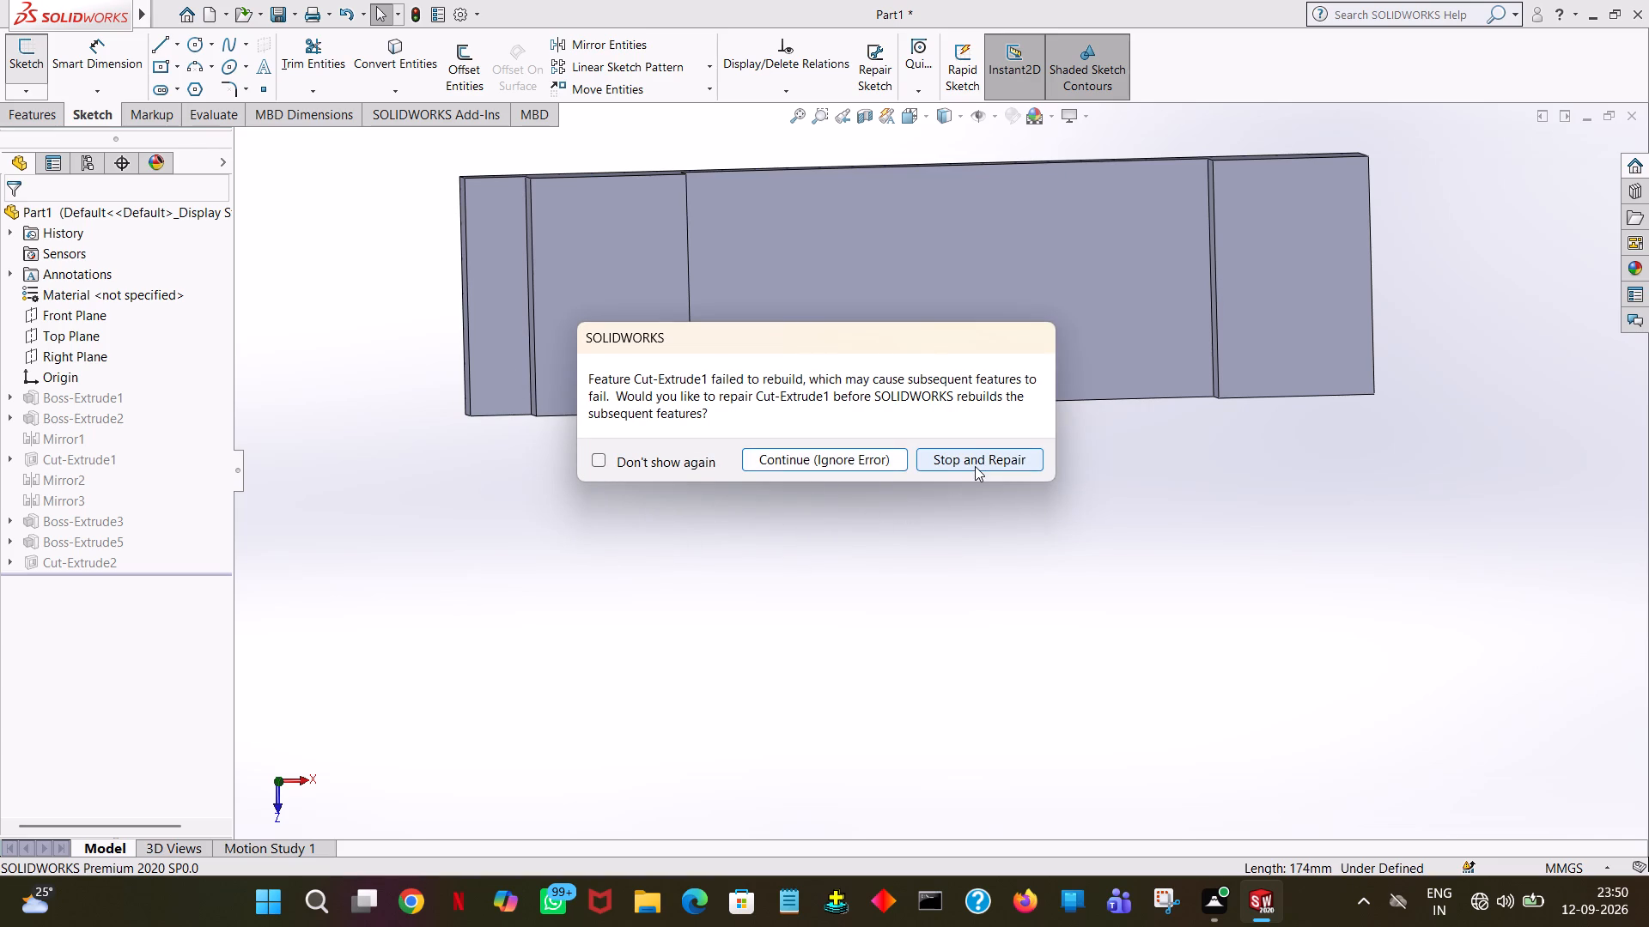
click(851, 451)
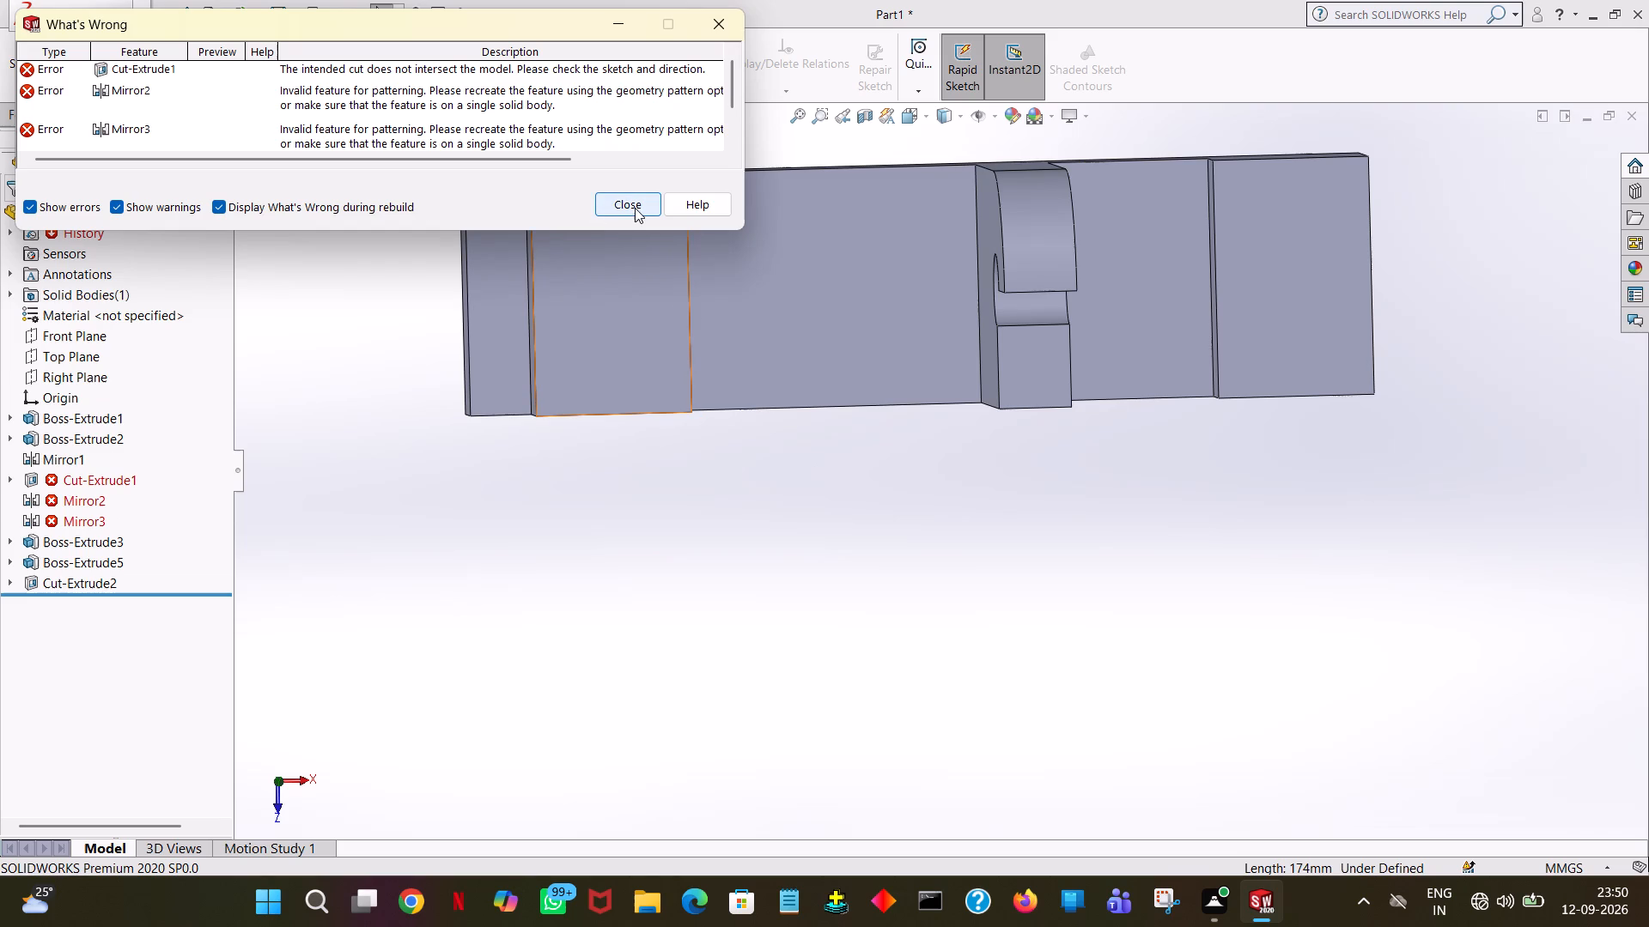
click(636, 208)
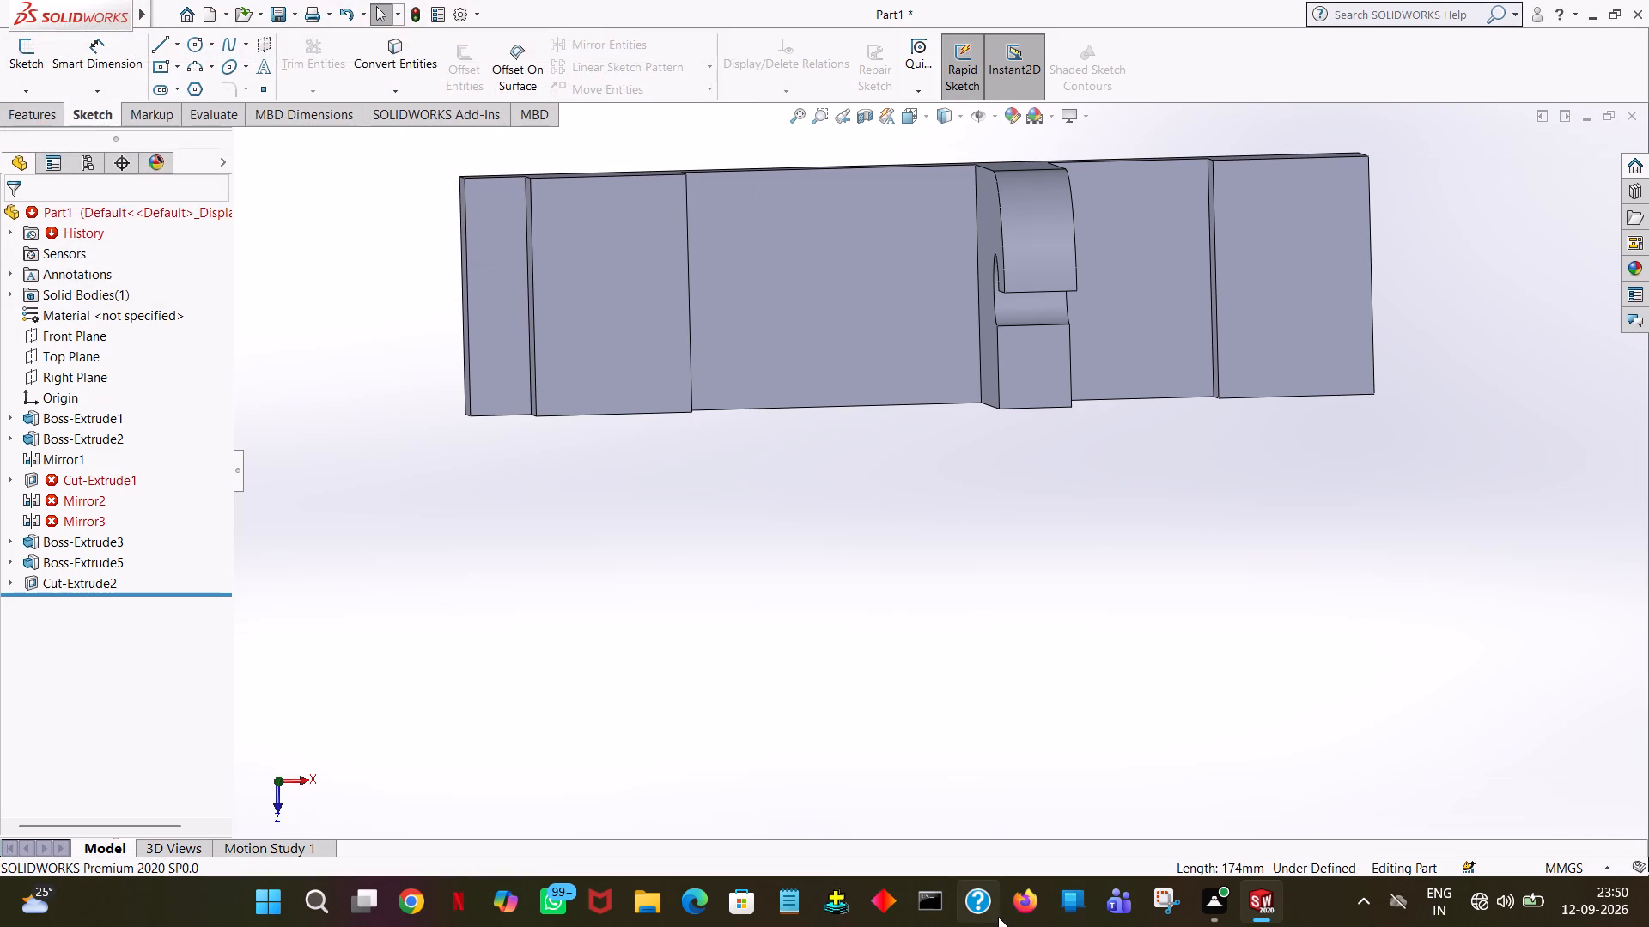
Examine the rebuilt bracket's base, end blocks and lower front edge from several angles.
middle_drag(956, 793, 843, 399)
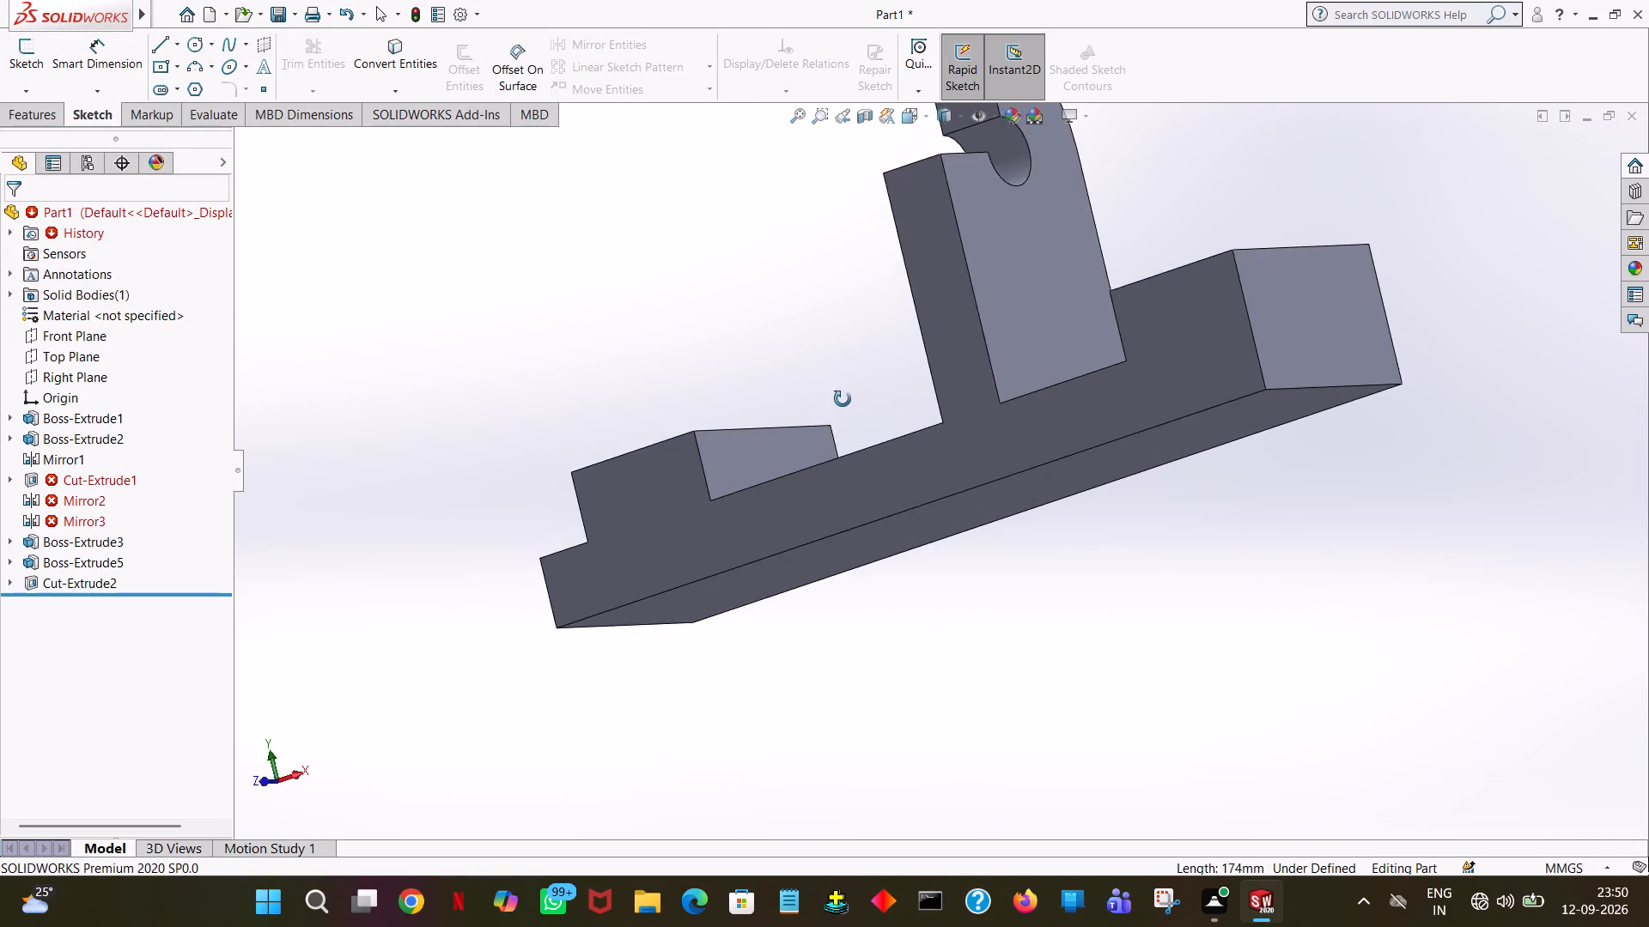
middle_drag(843, 399, 916, 427)
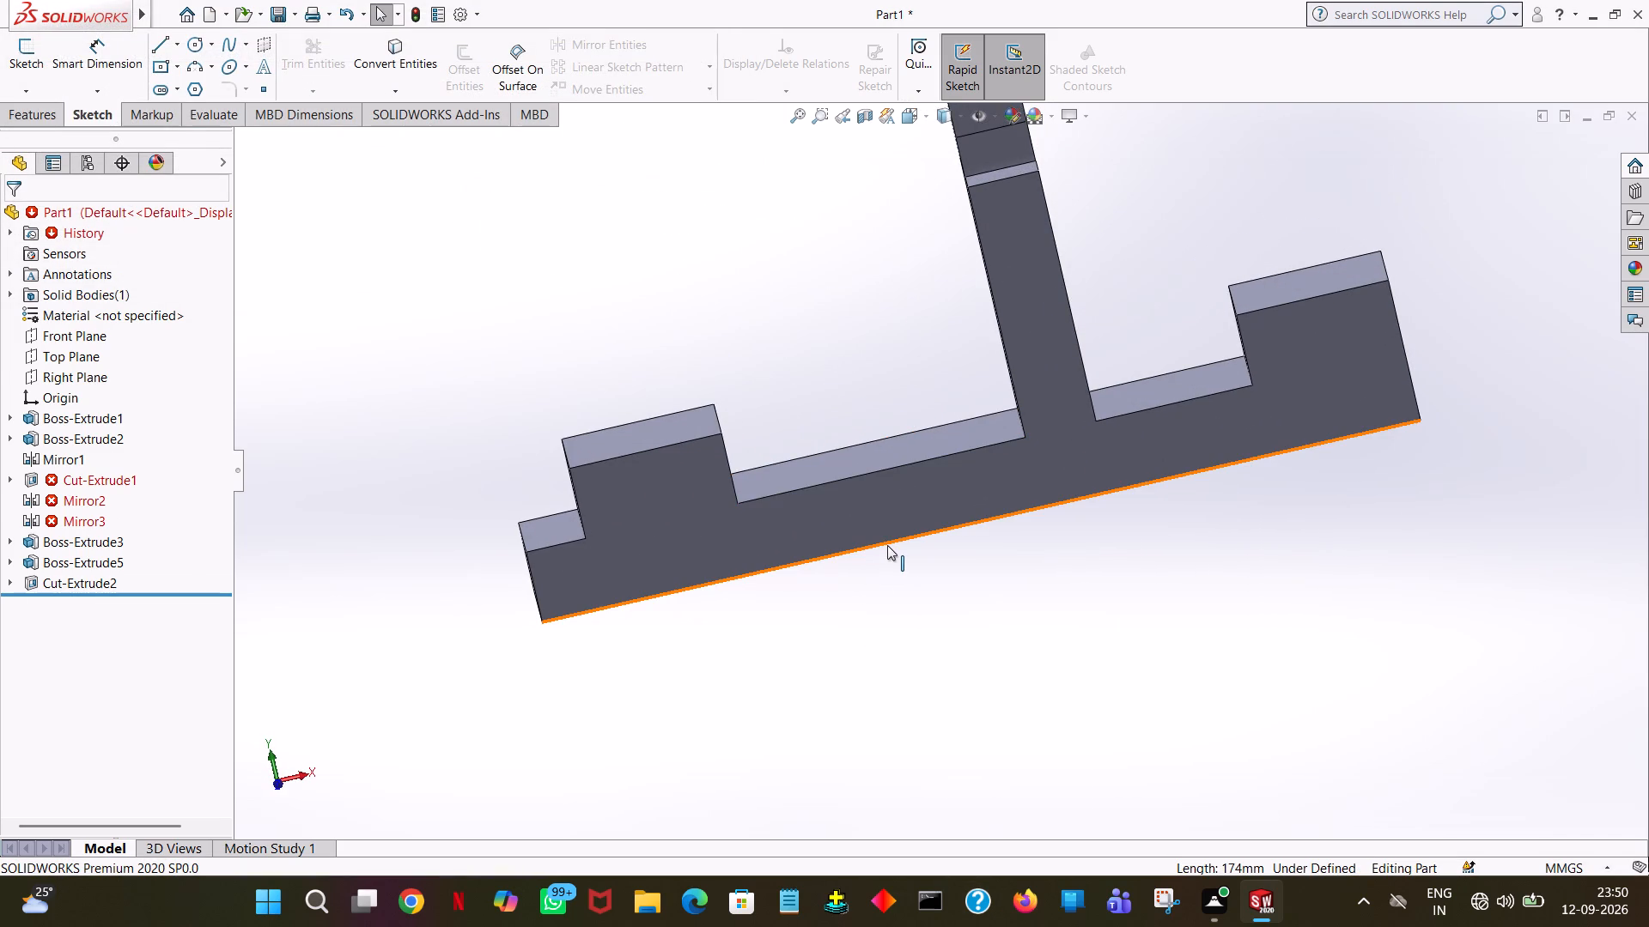
click(887, 545)
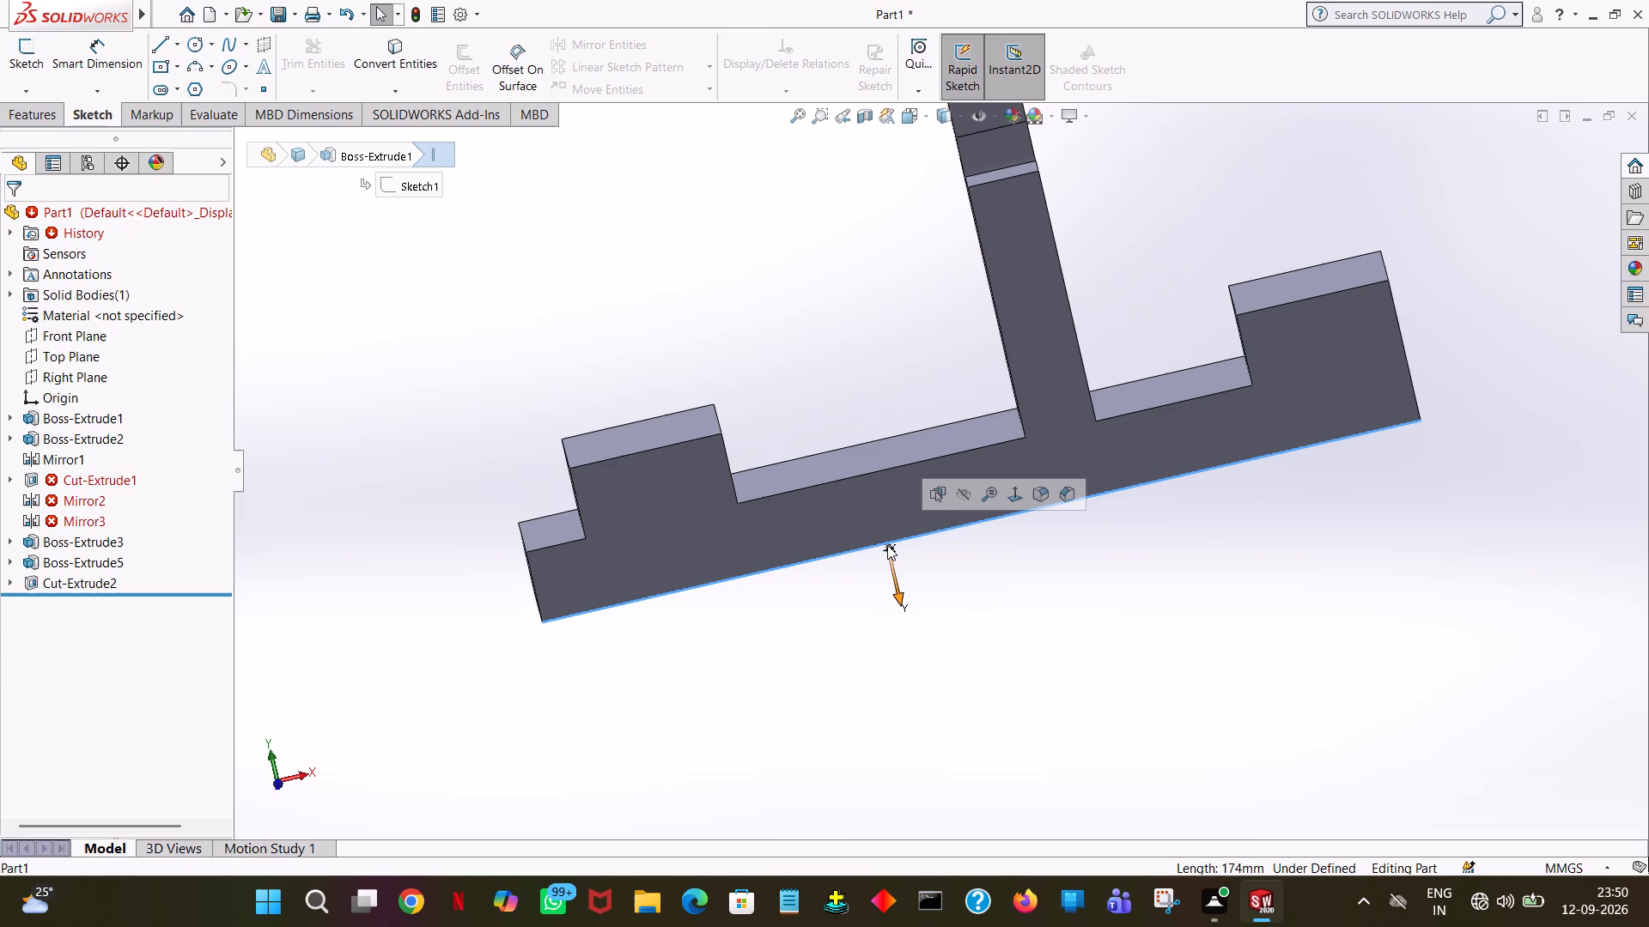
middle_drag(821, 360, 847, 564)
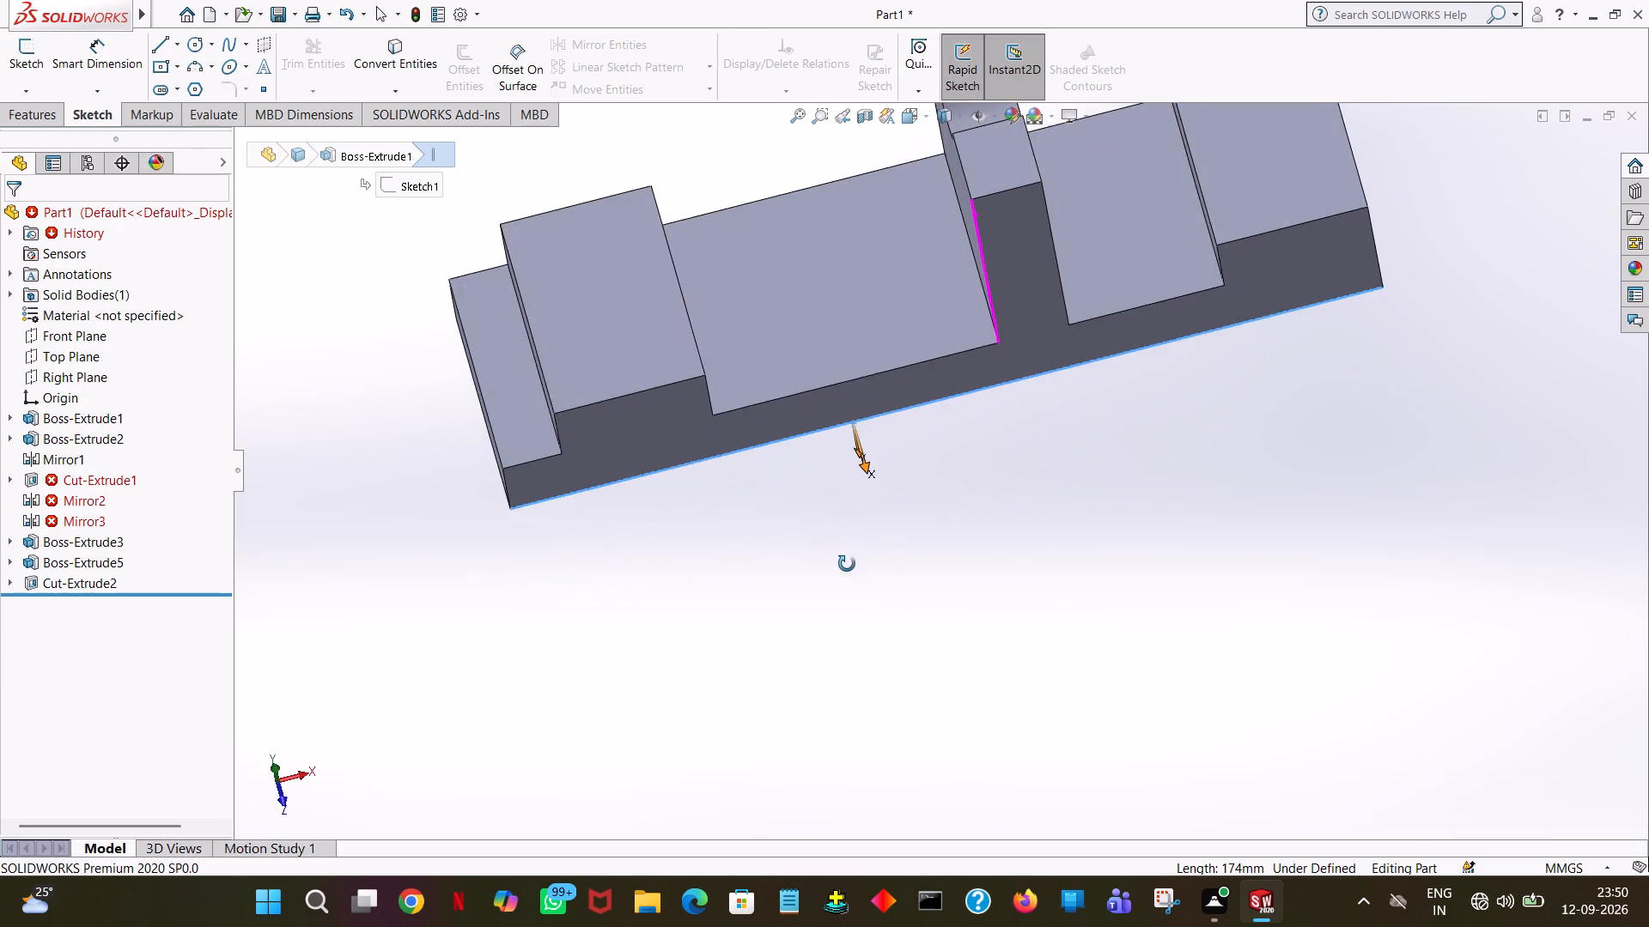
middle_drag(847, 564, 768, 391)
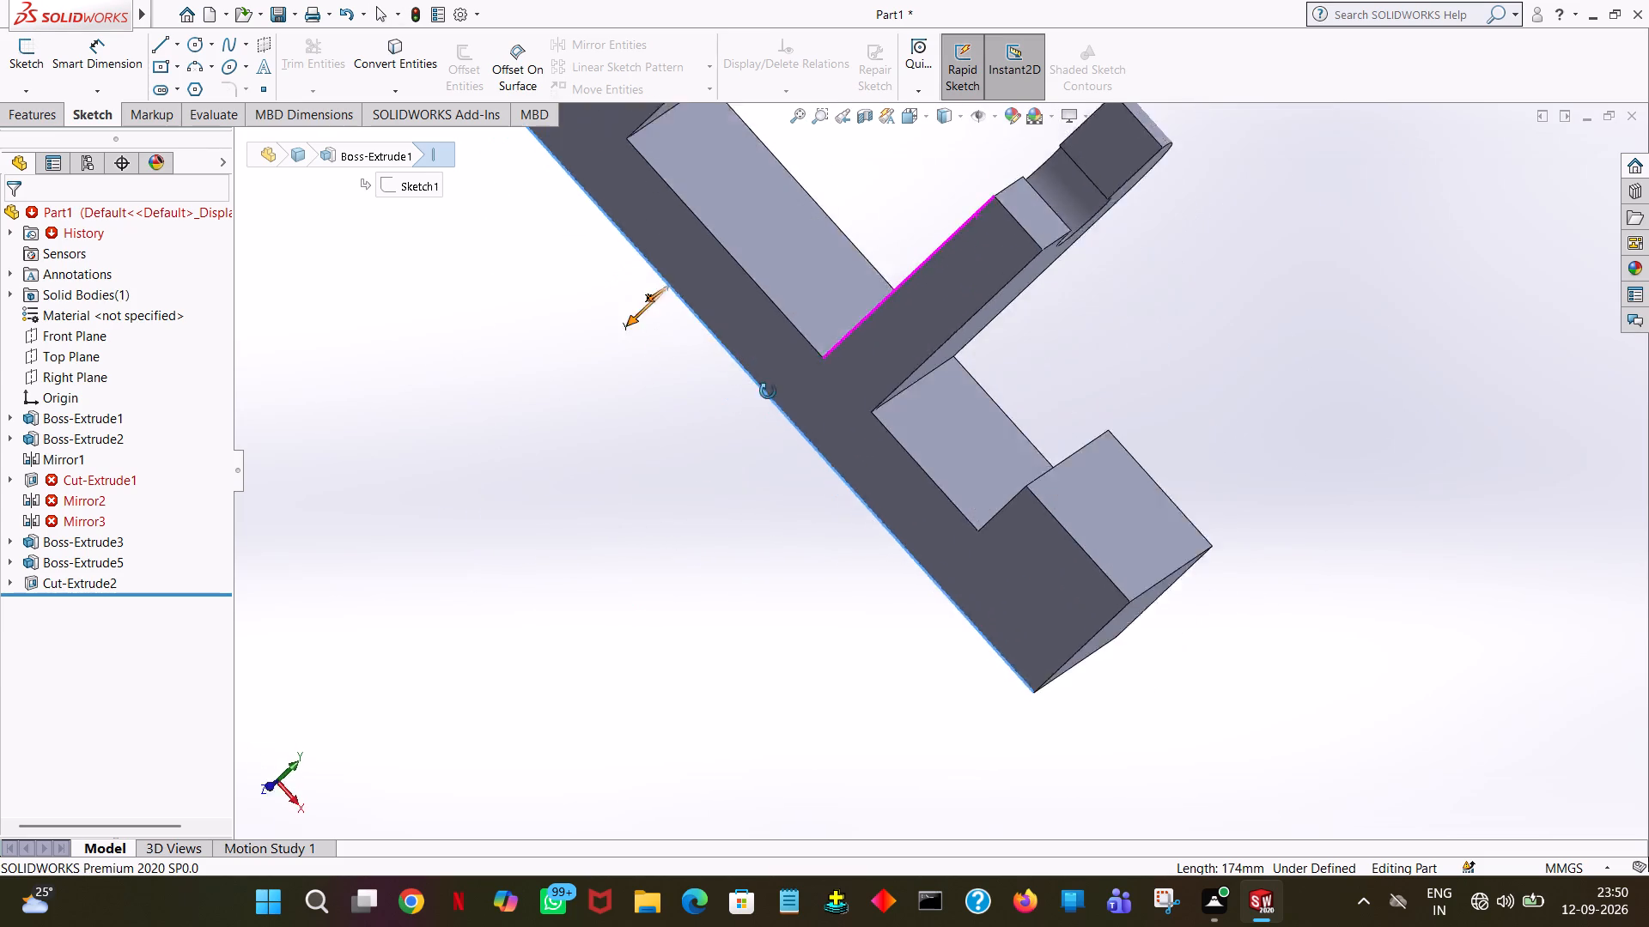
middle_drag(768, 391, 776, 202)
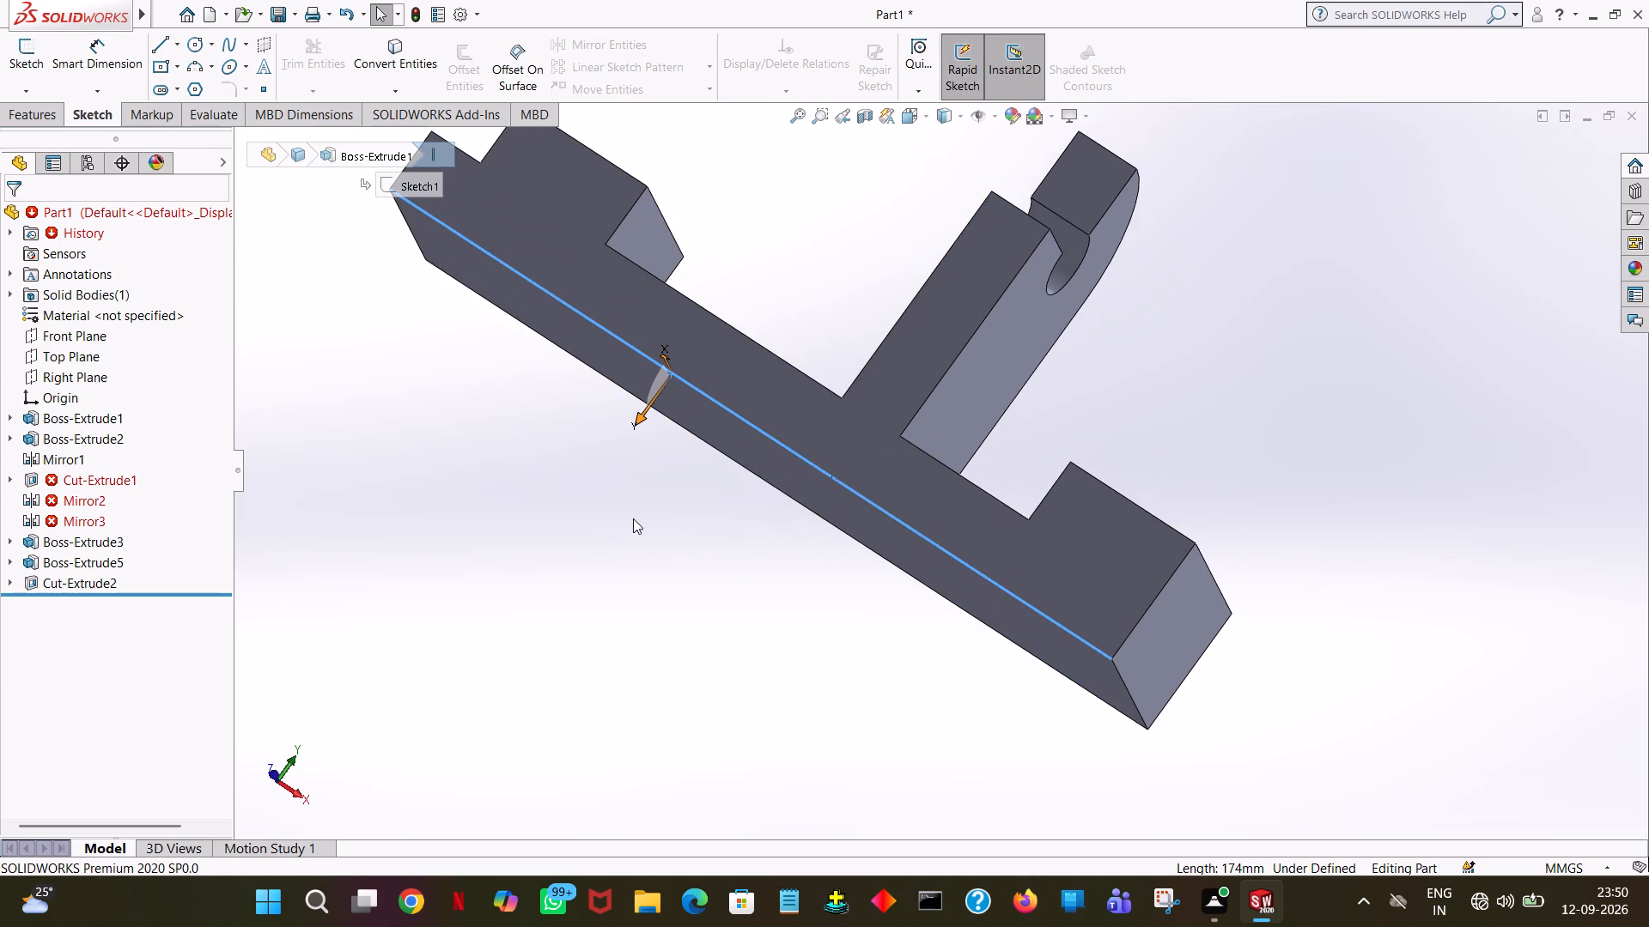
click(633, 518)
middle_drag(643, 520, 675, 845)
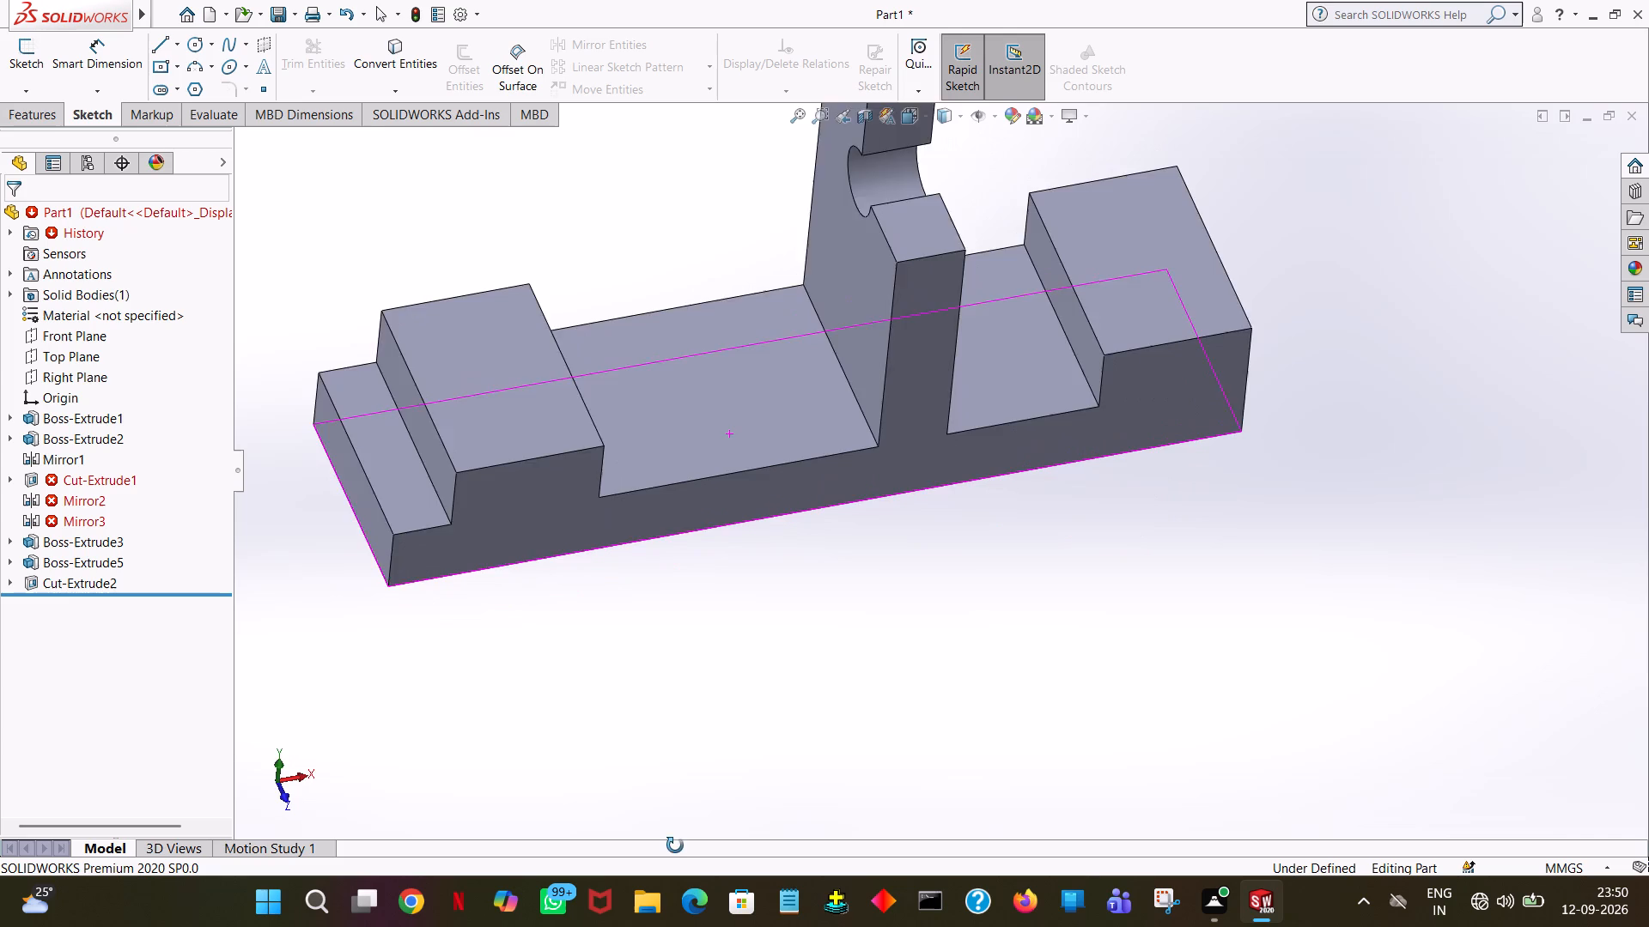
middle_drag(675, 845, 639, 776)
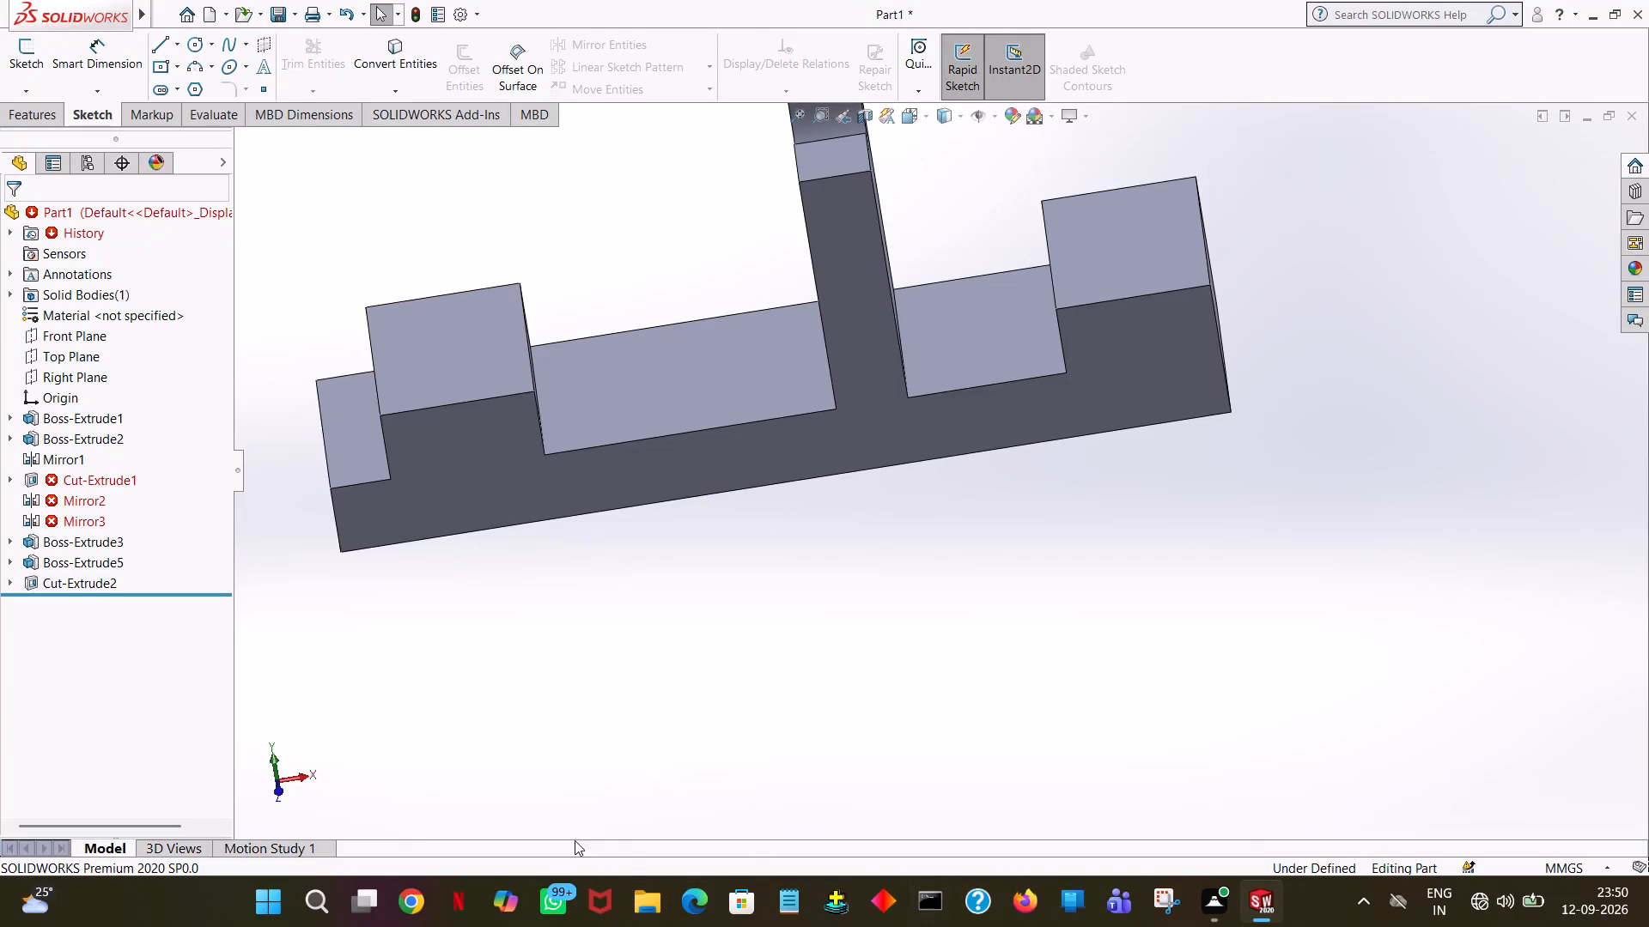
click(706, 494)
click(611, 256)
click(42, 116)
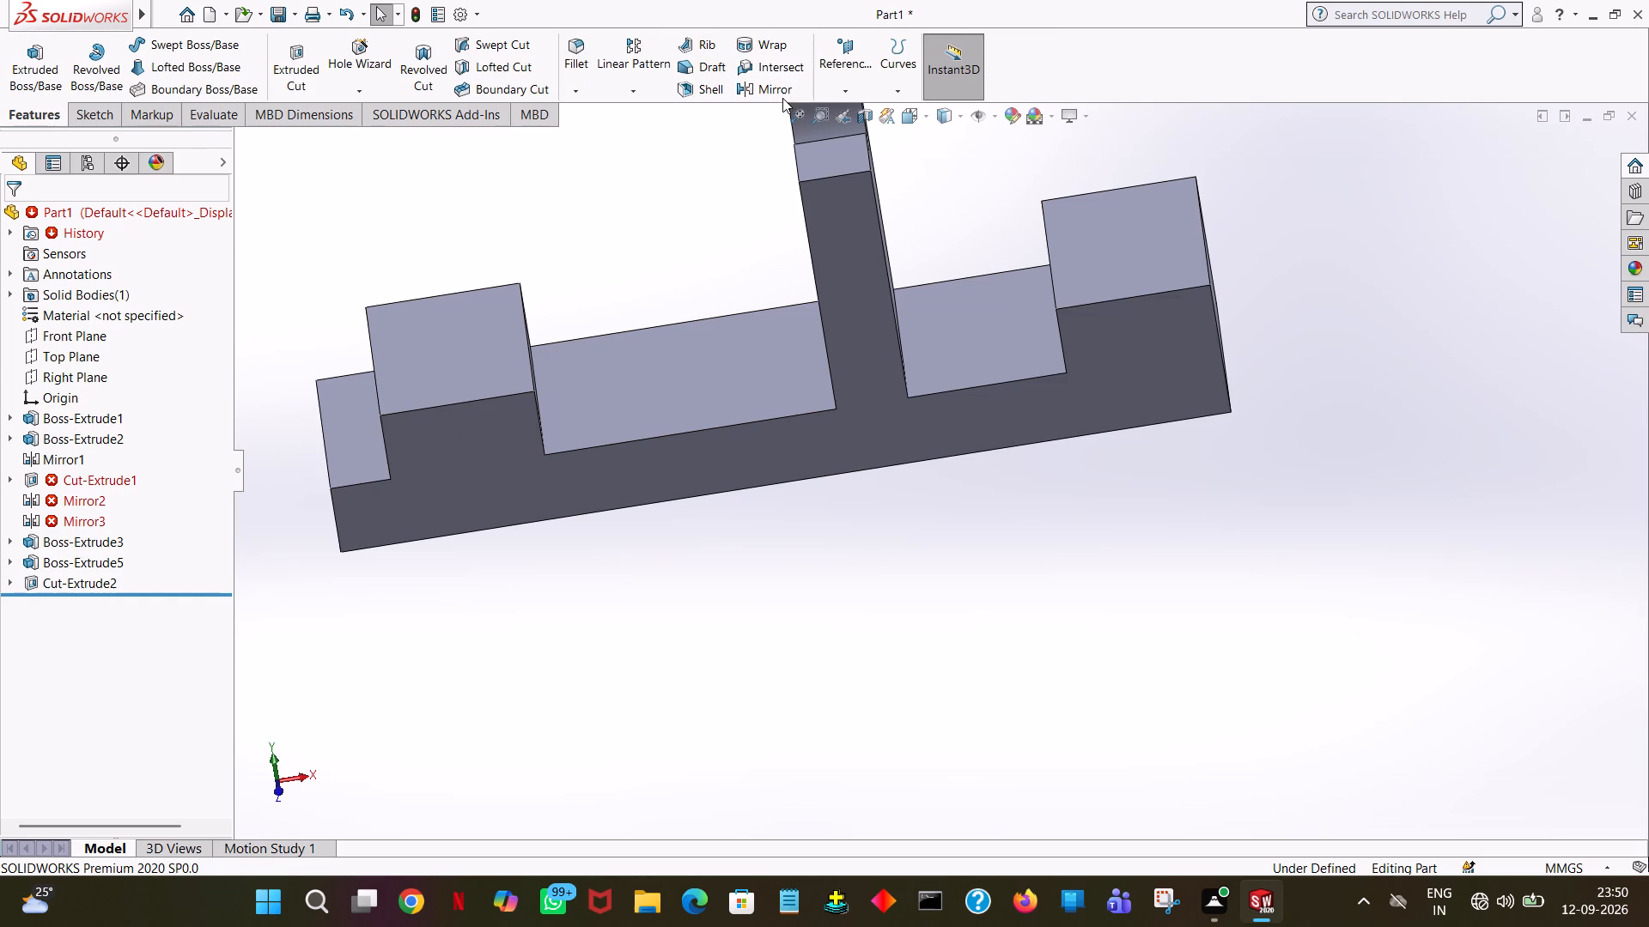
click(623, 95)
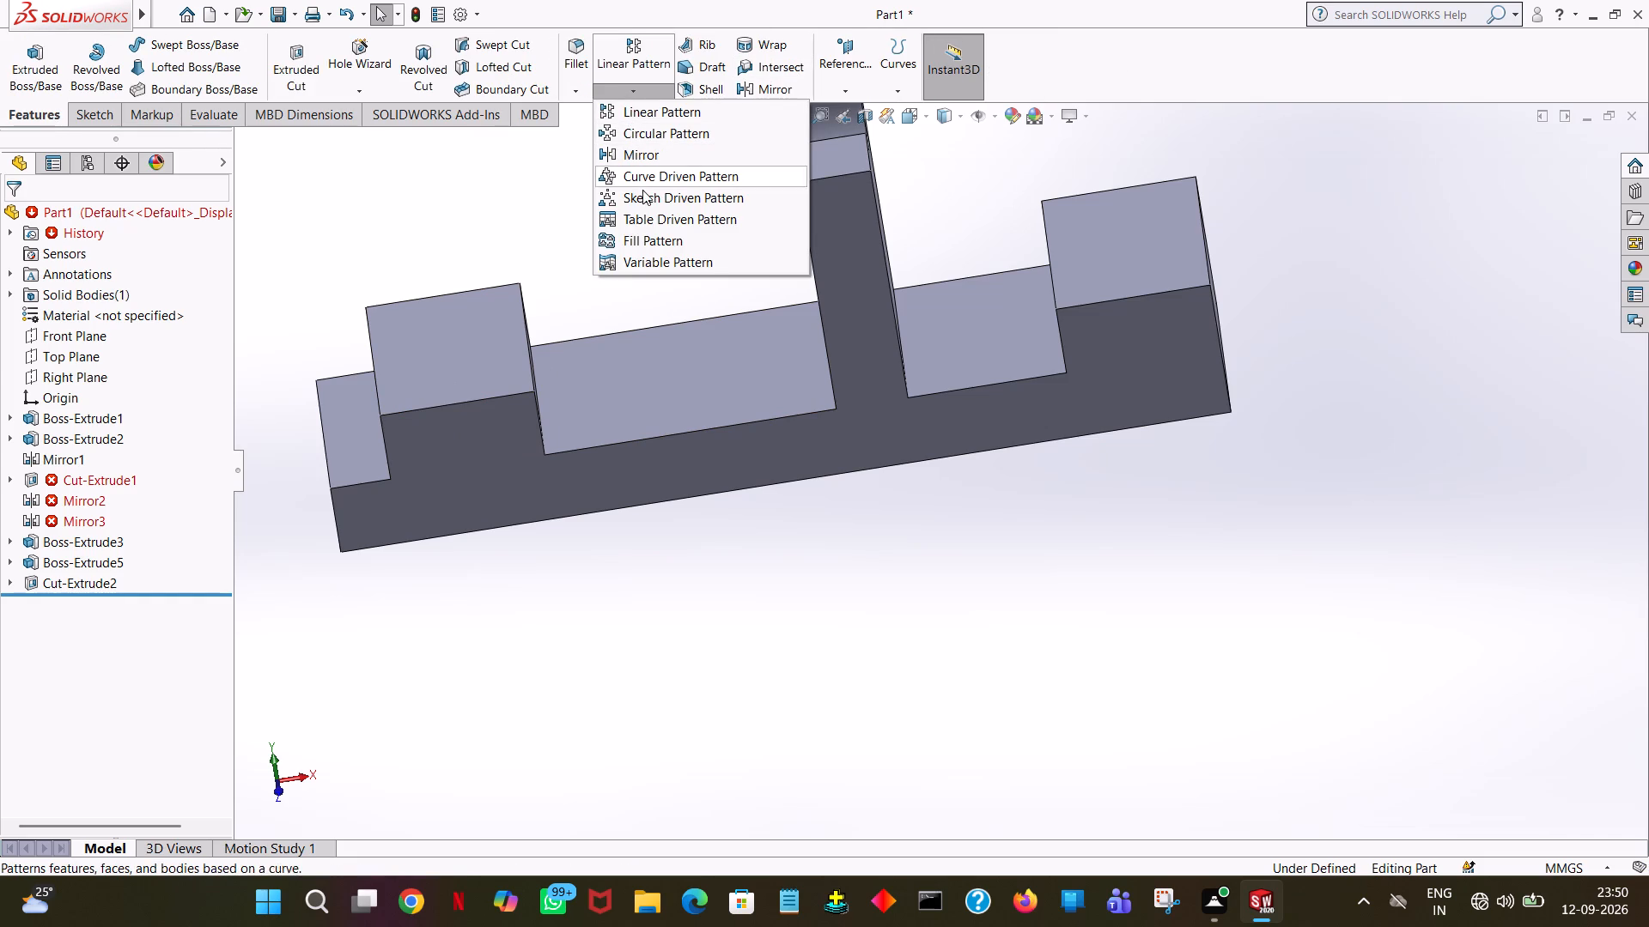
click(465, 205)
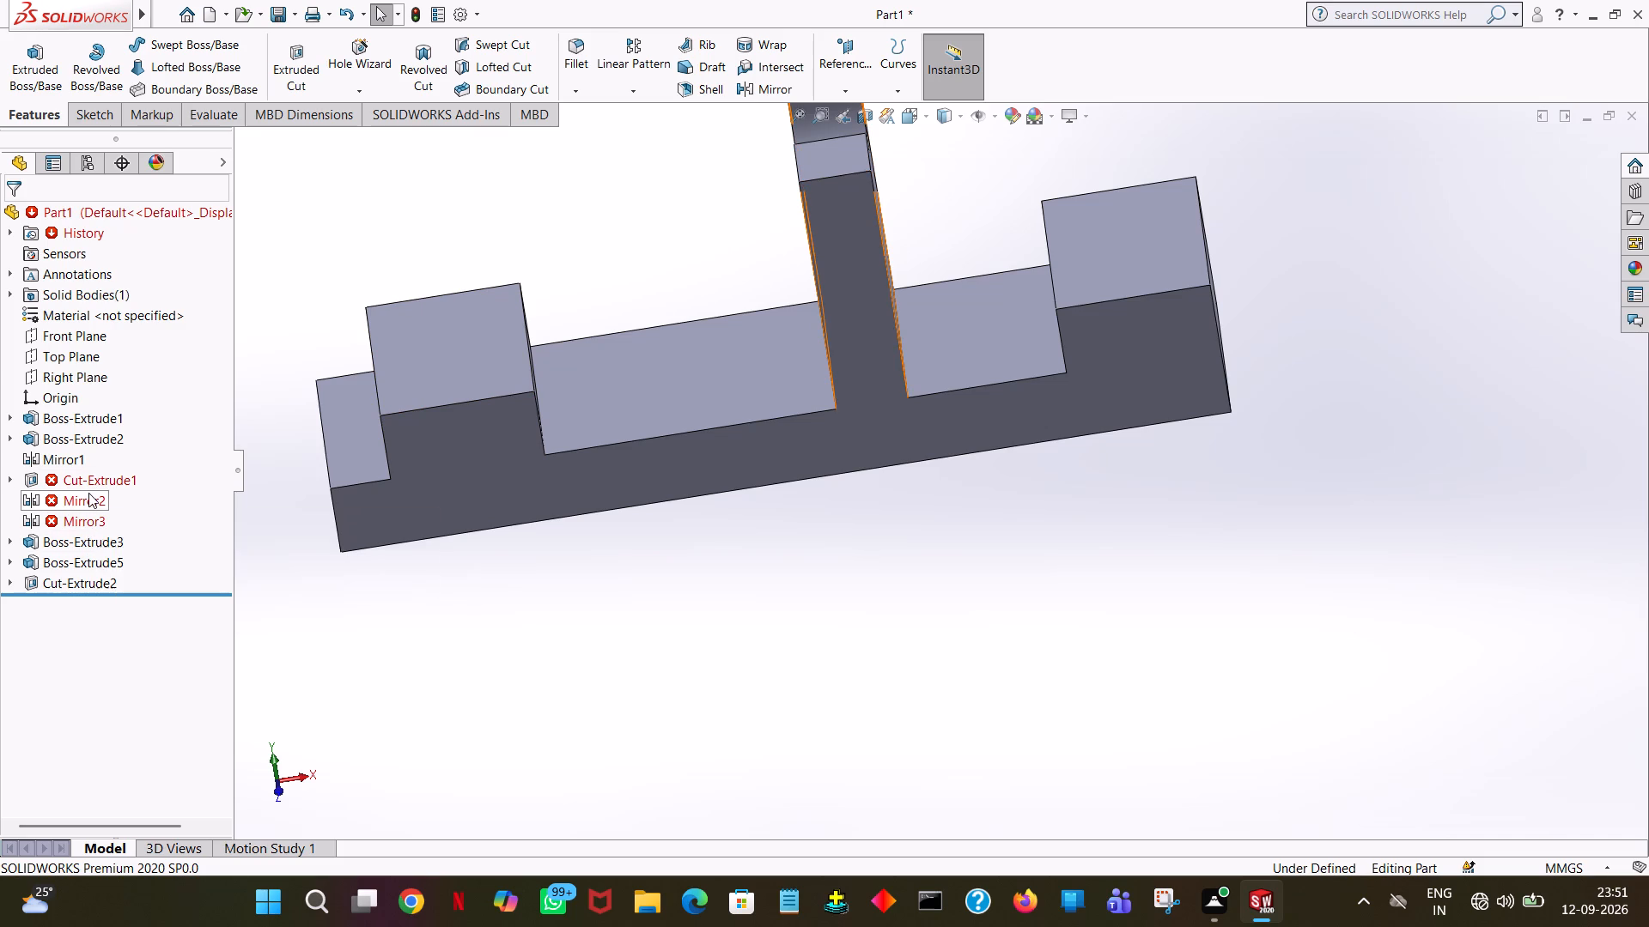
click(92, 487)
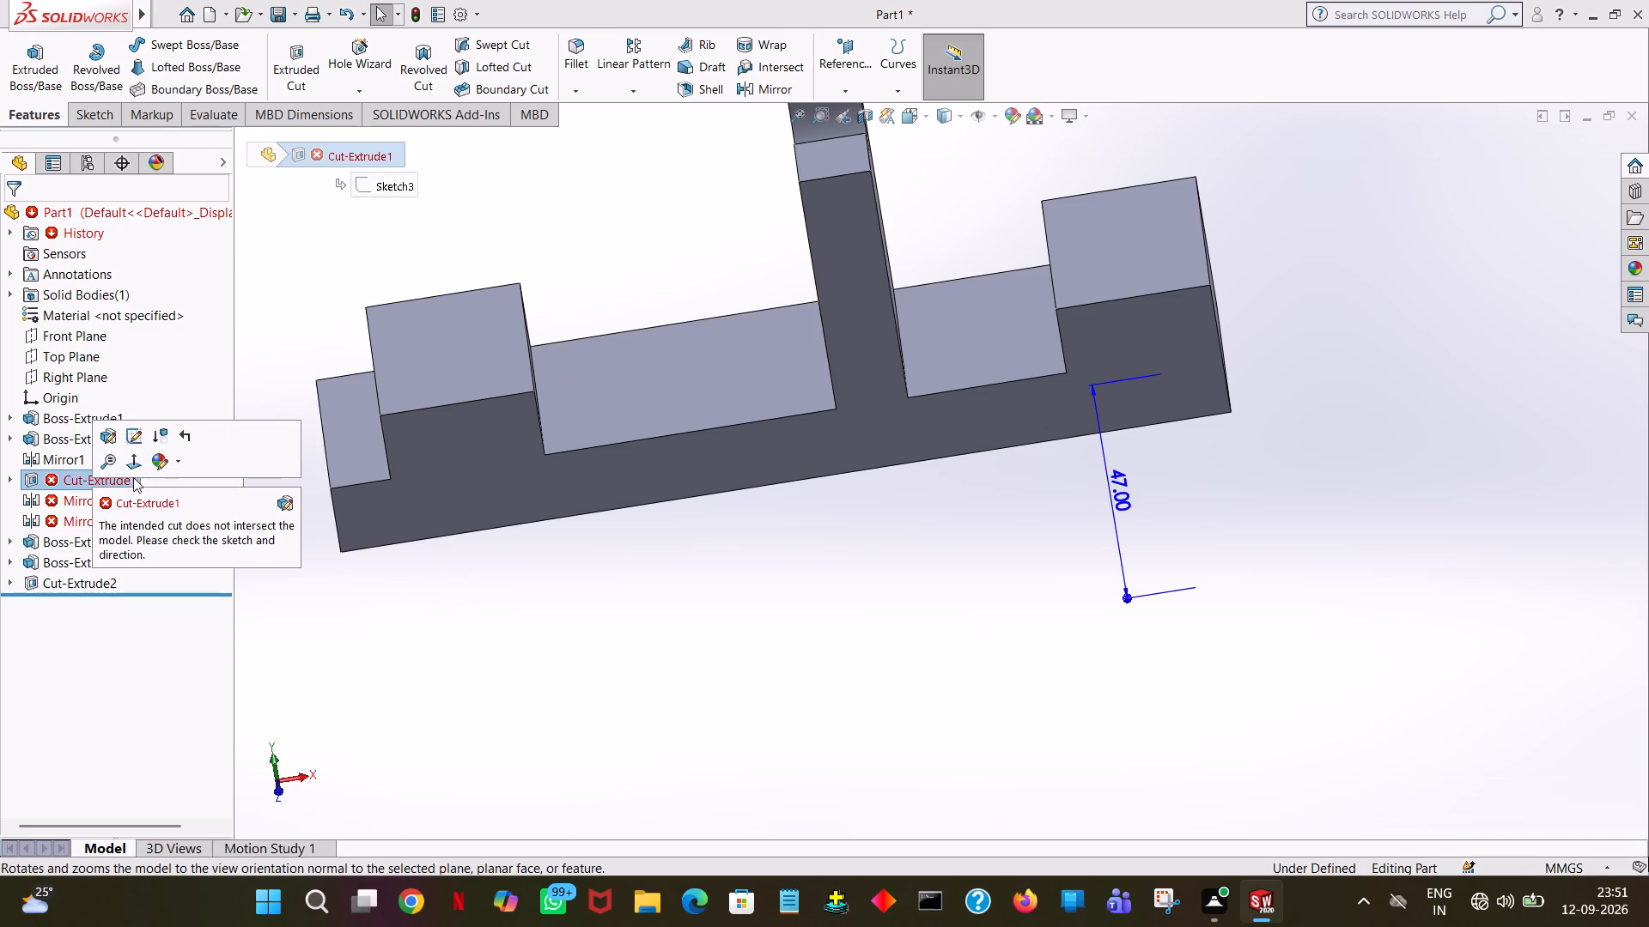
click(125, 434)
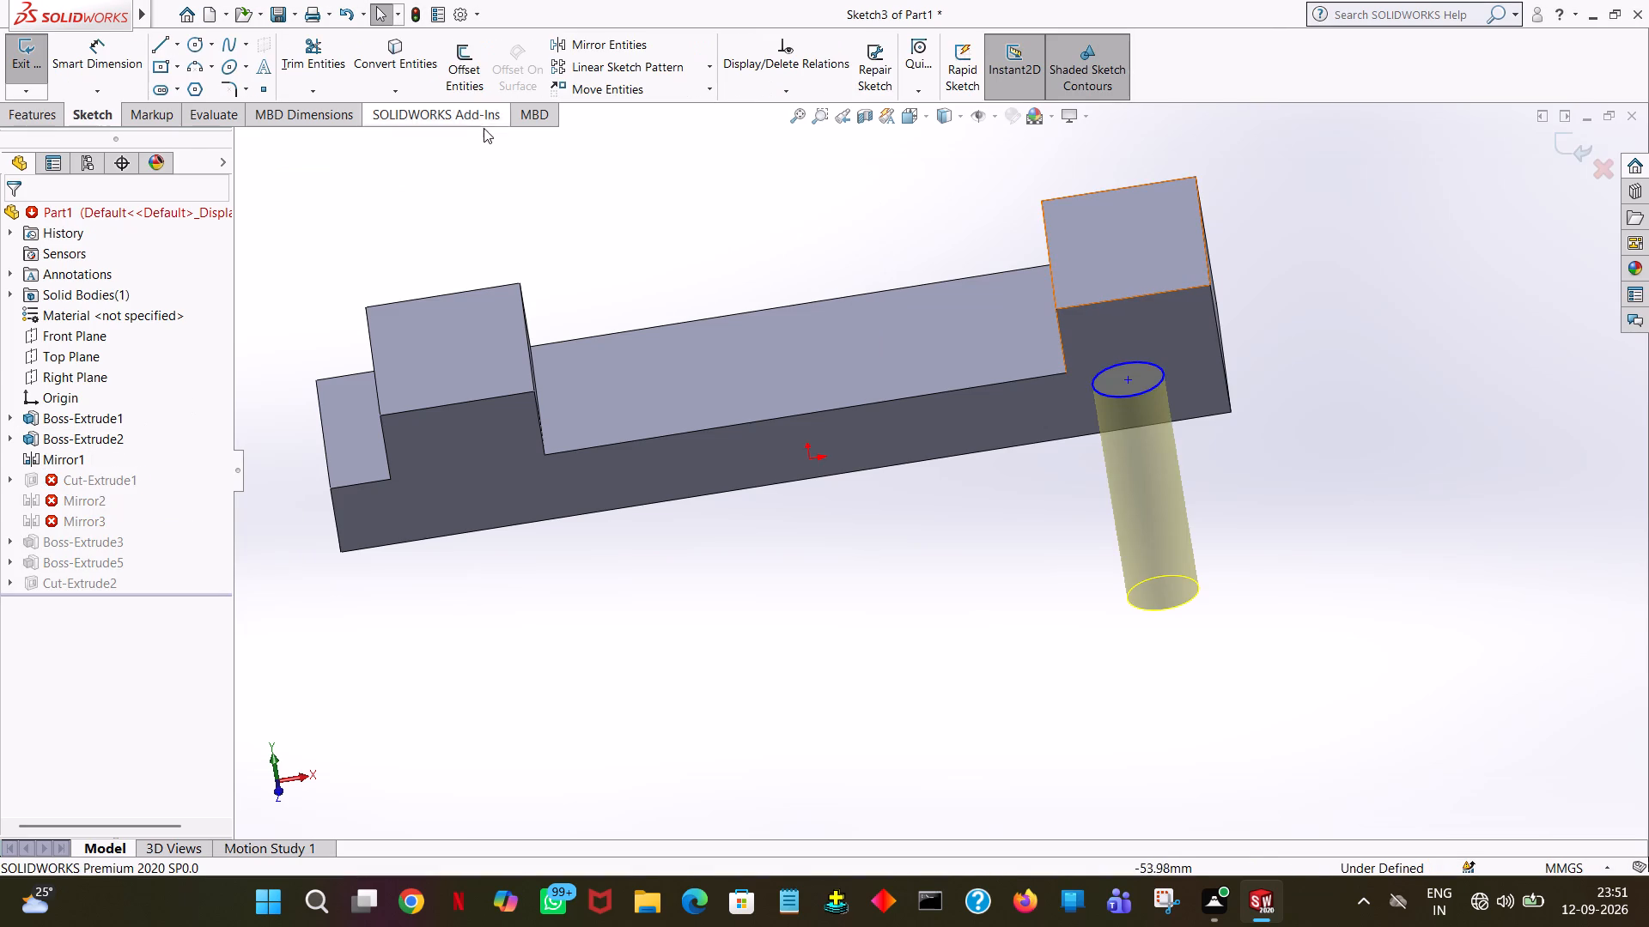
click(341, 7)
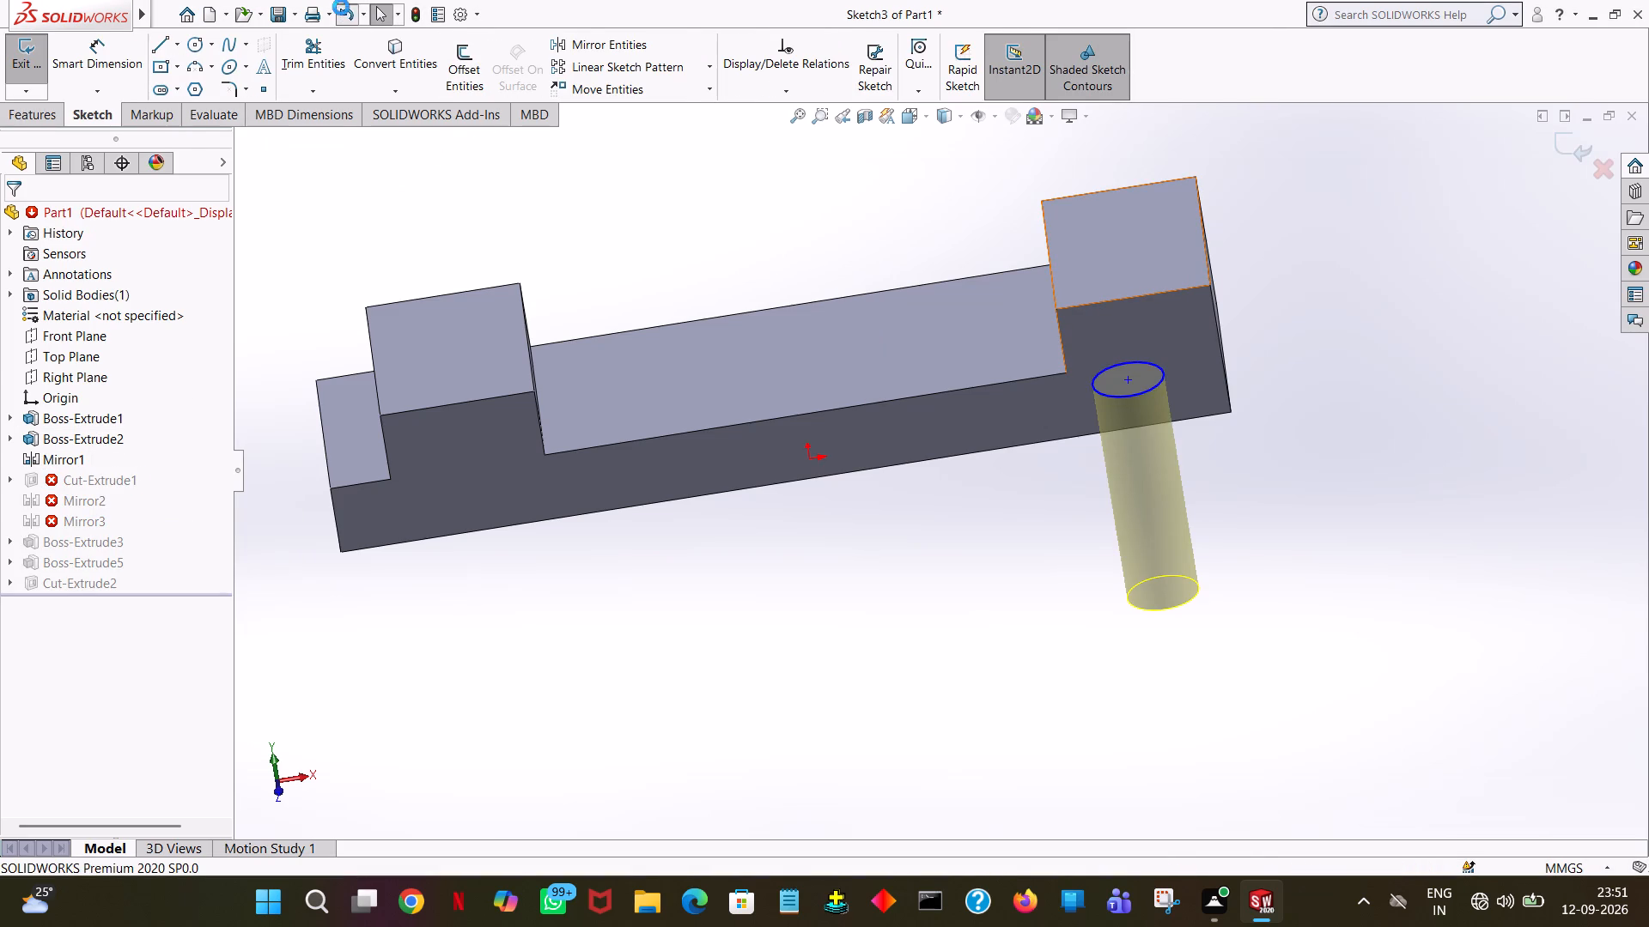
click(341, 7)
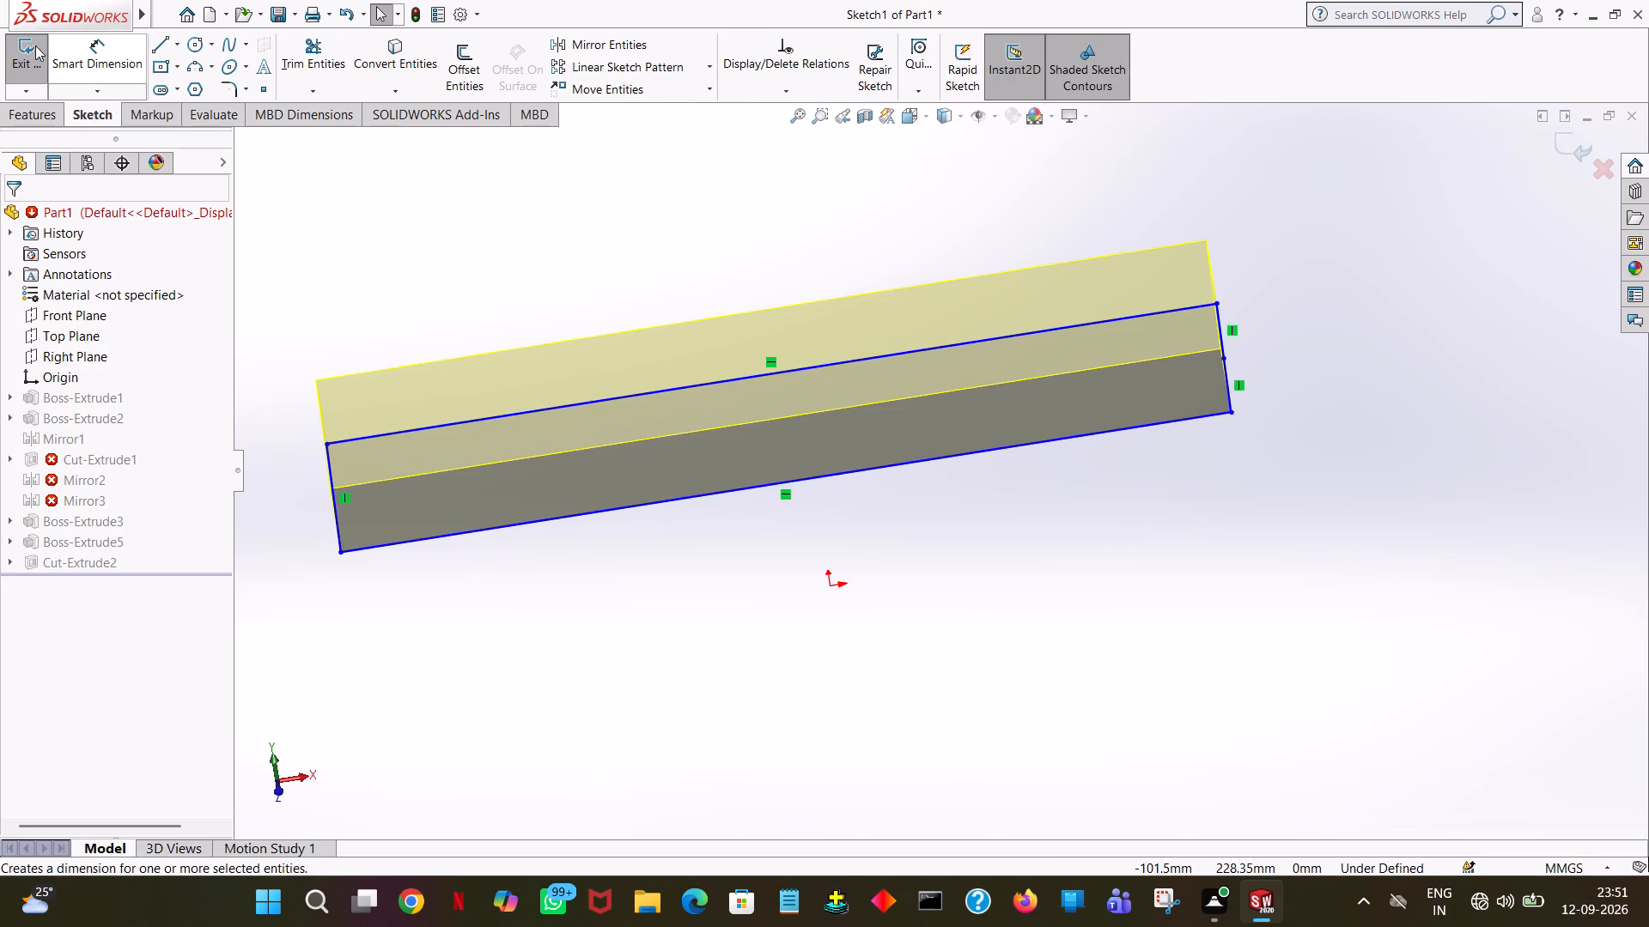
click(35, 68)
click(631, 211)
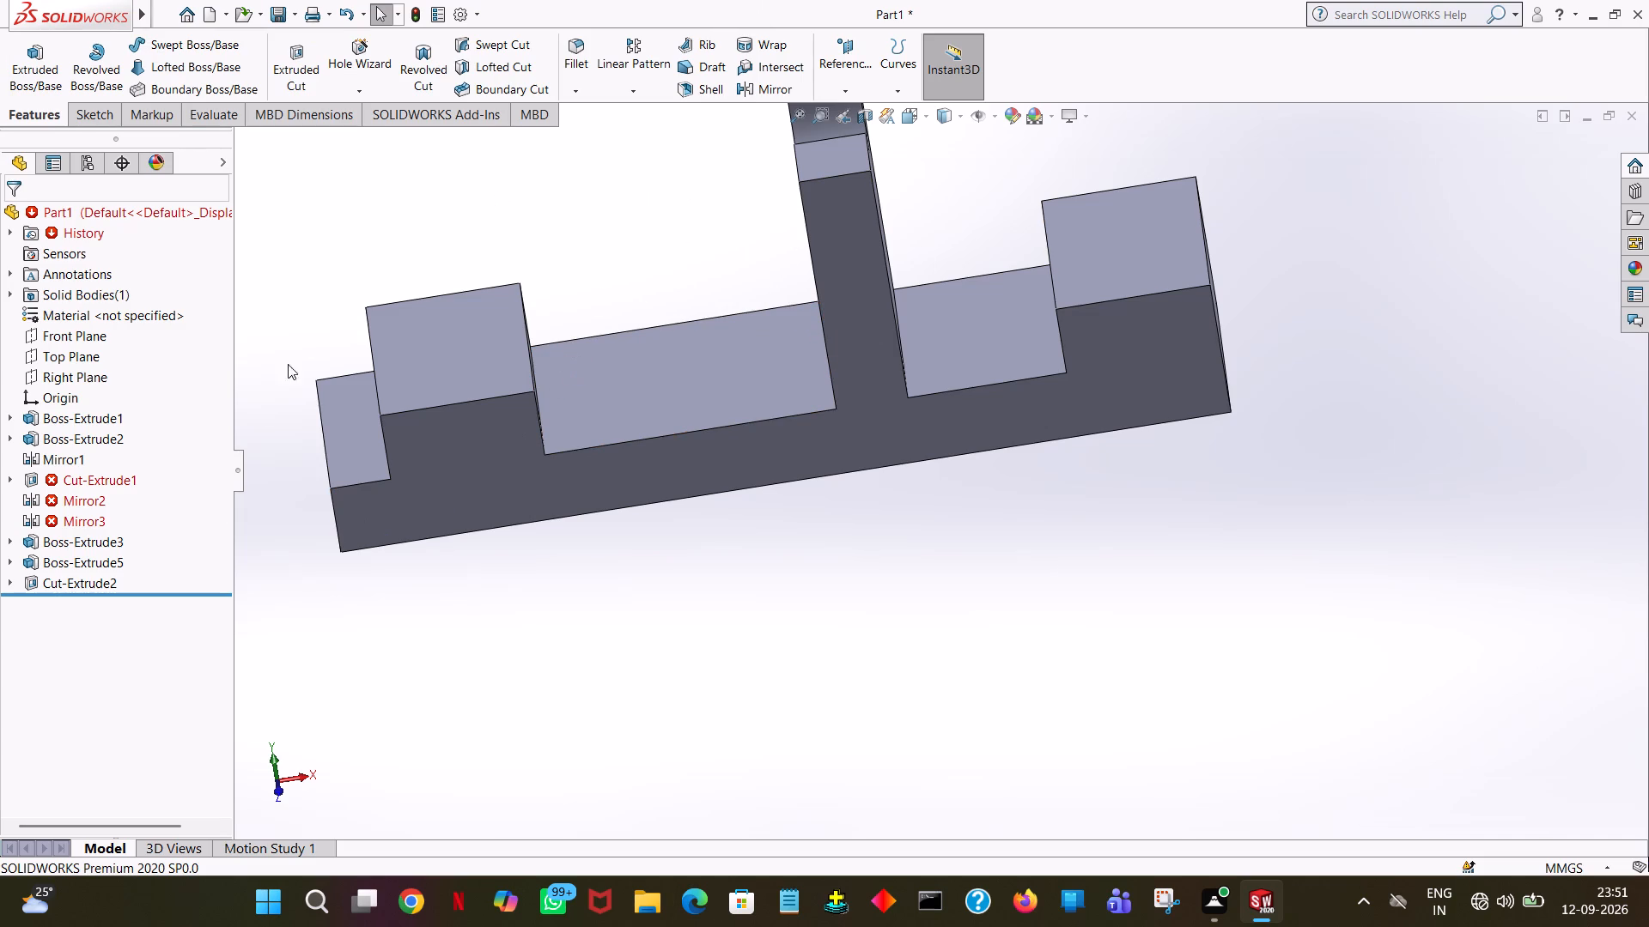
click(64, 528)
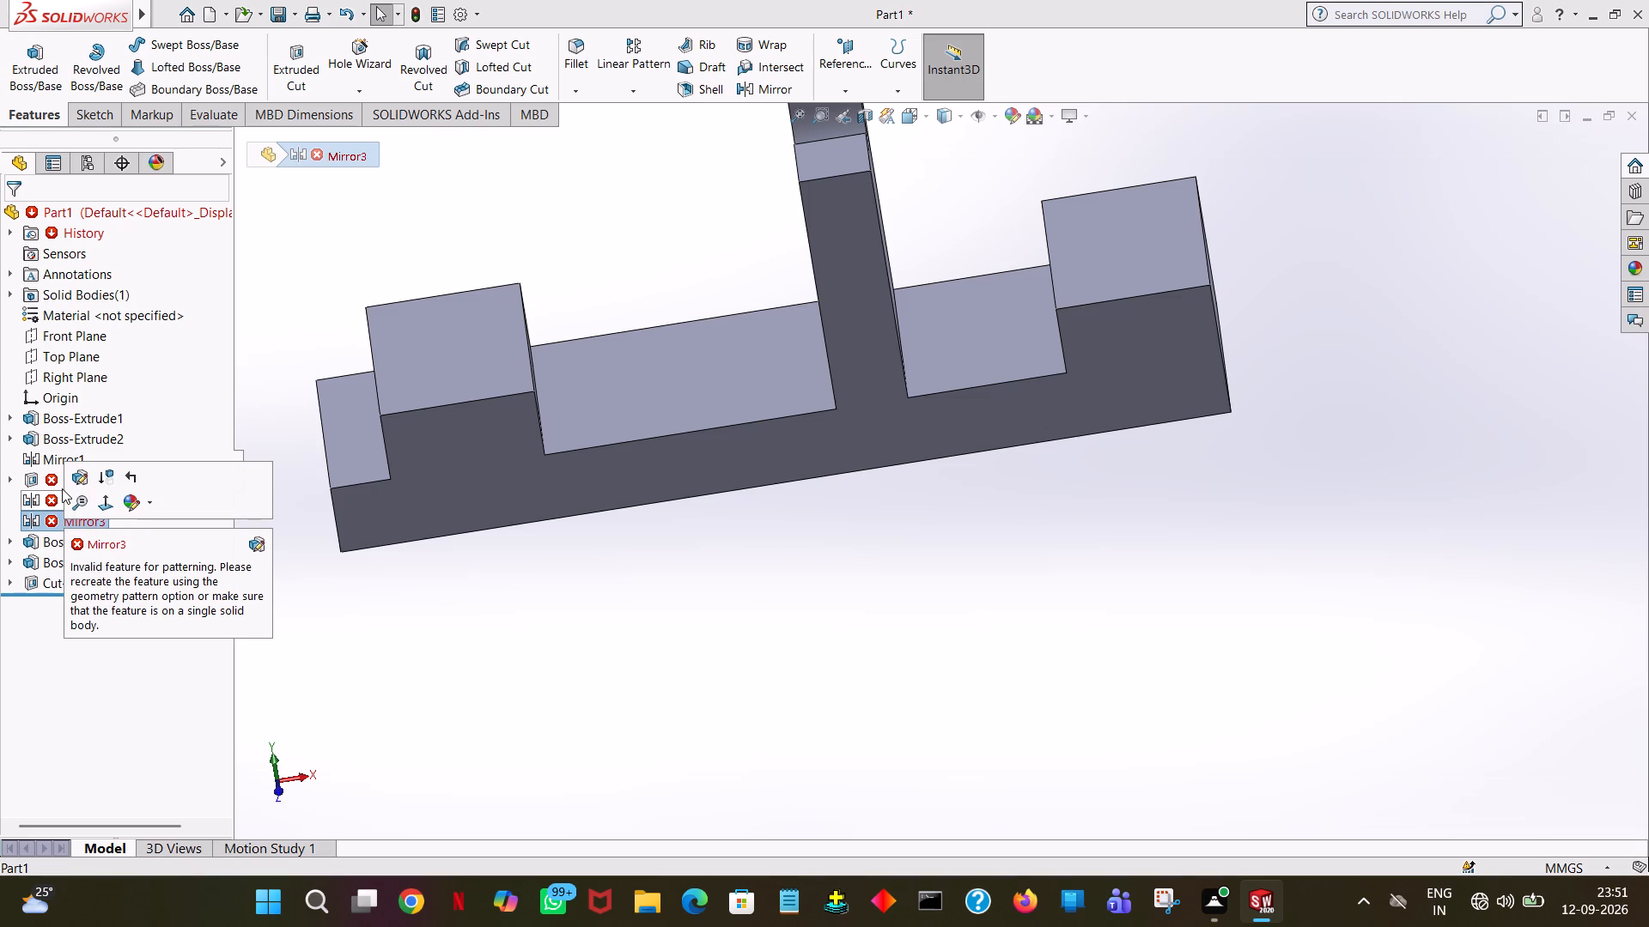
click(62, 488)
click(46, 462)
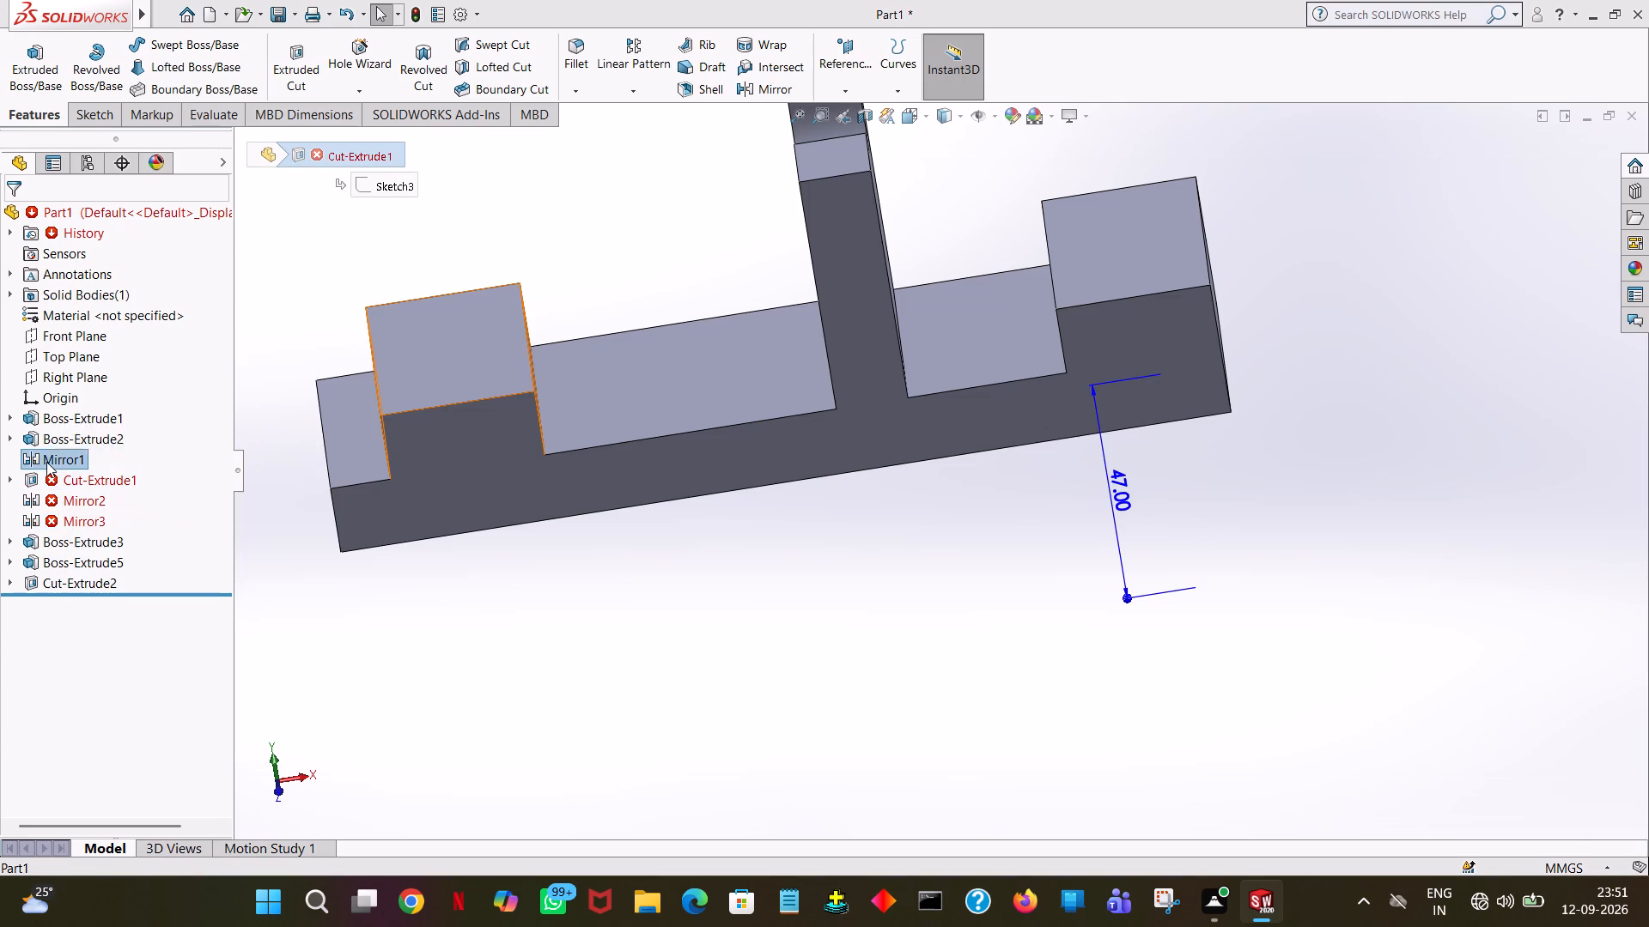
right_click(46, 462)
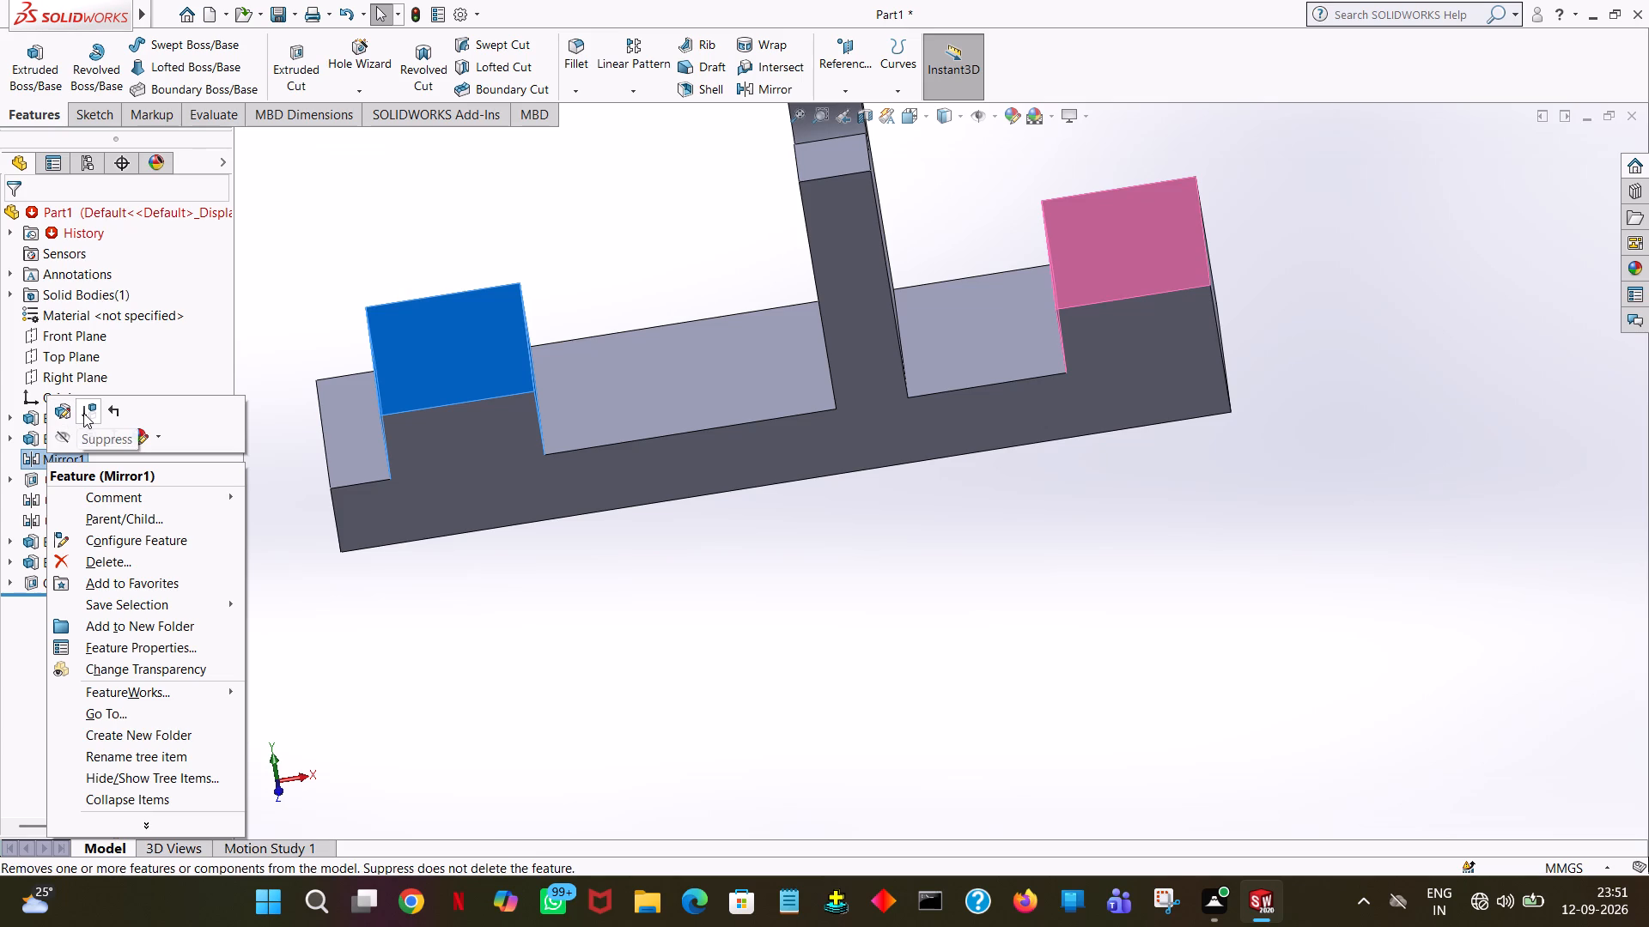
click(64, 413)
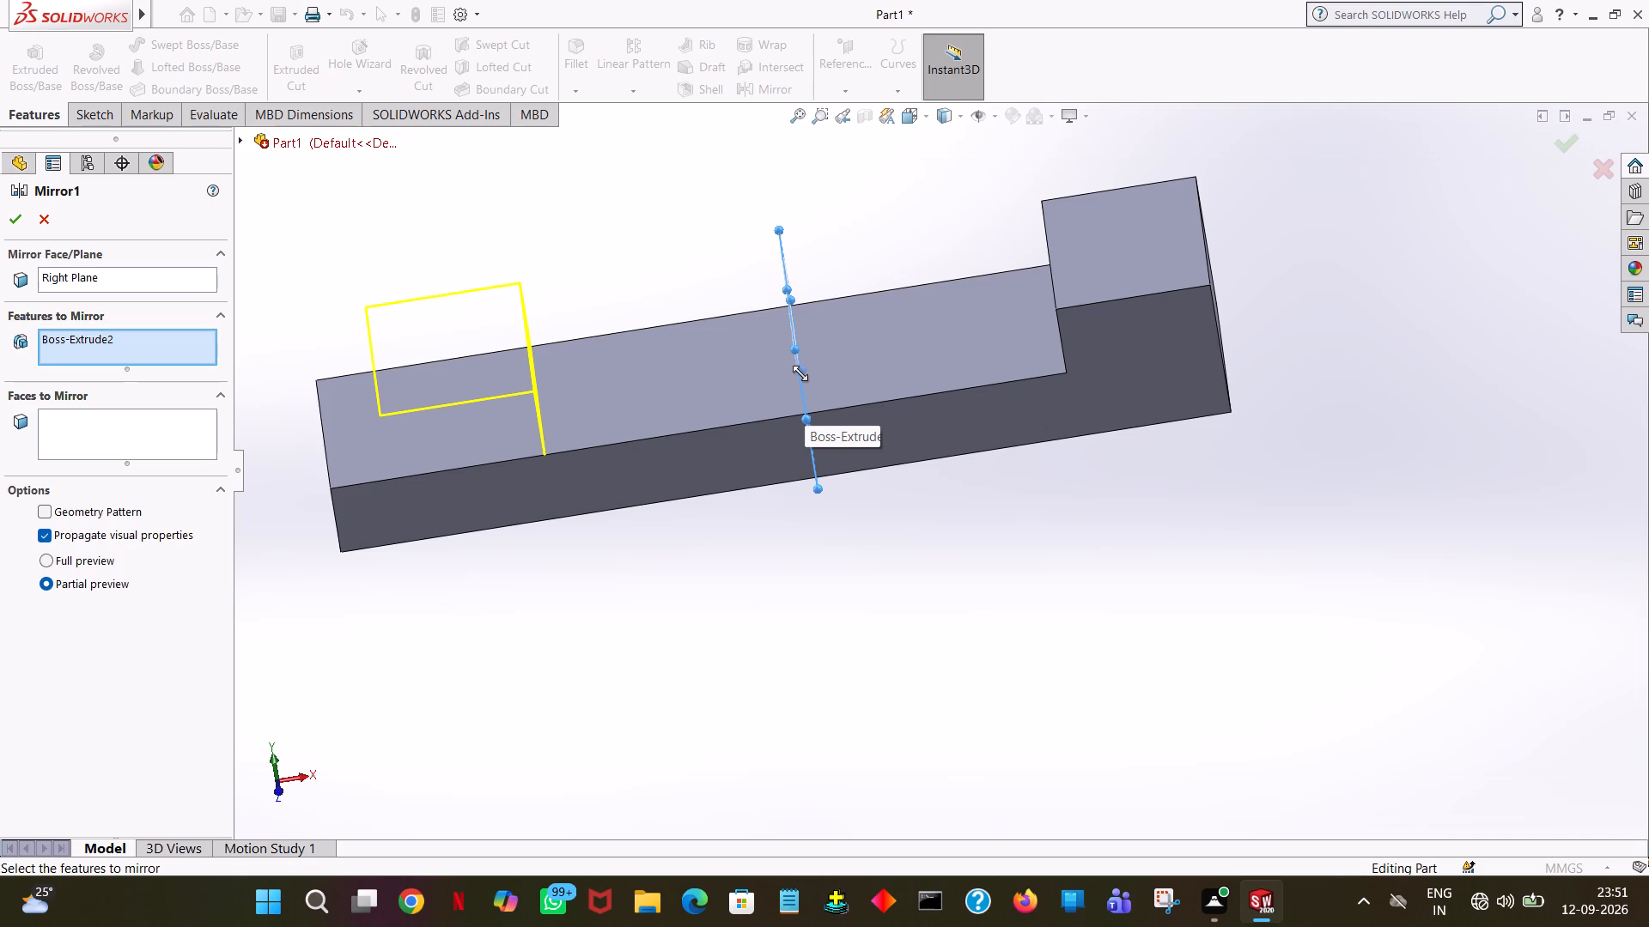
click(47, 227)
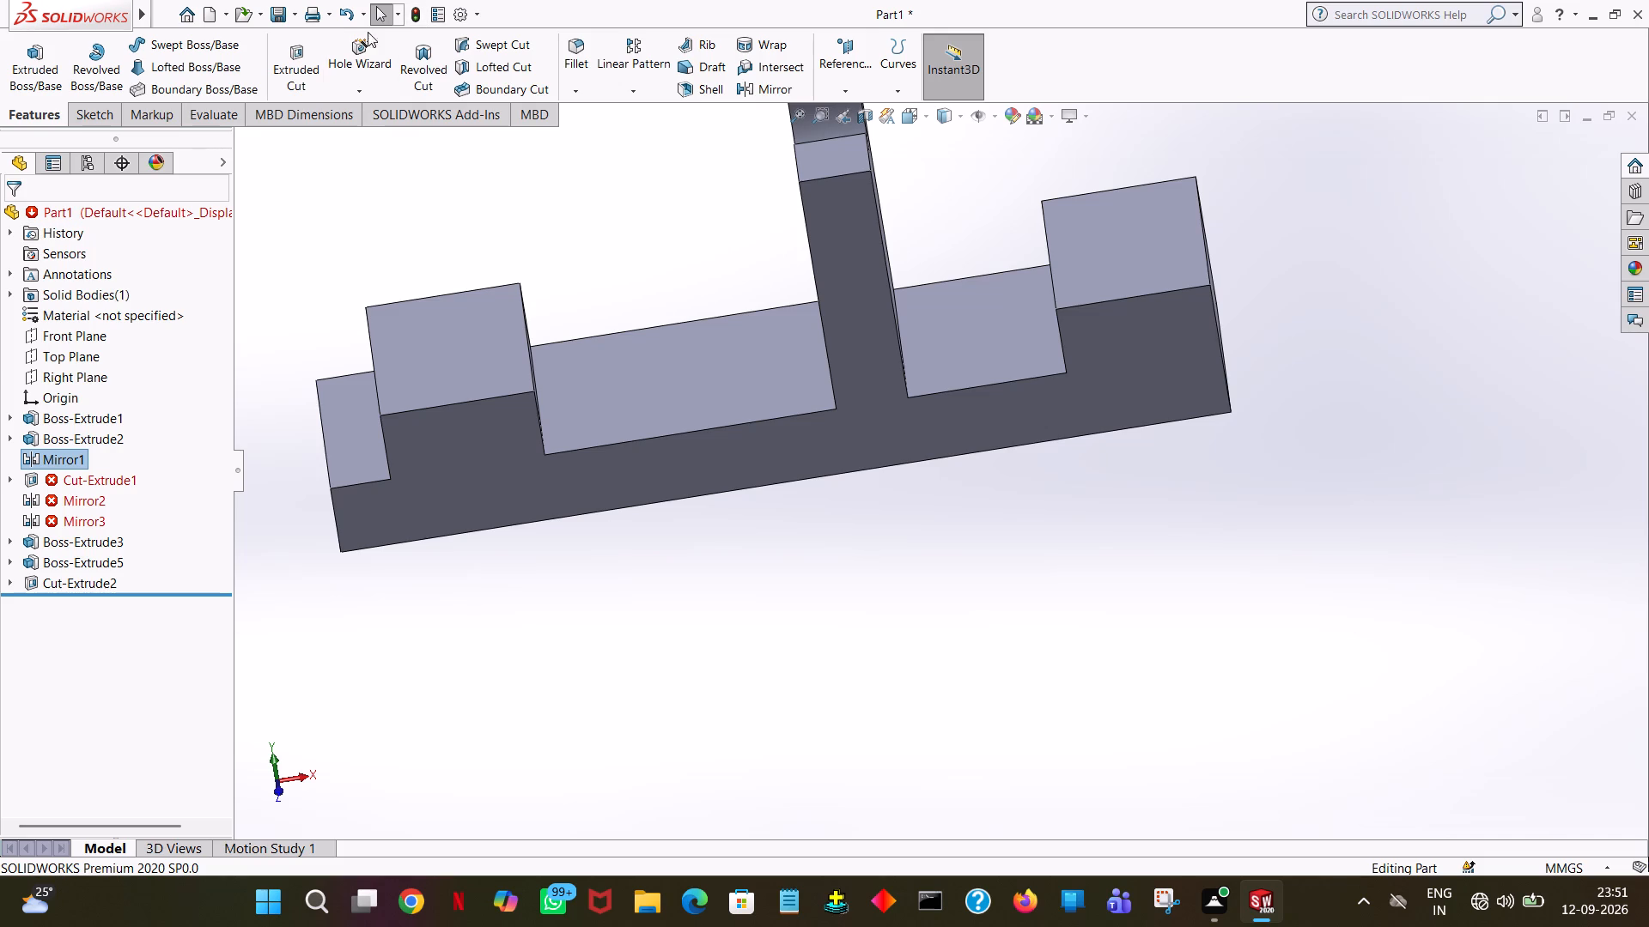
Suppress the Mirror1 end block and continue the rebuild past the Cut-Extrude1 error.
click(46, 451)
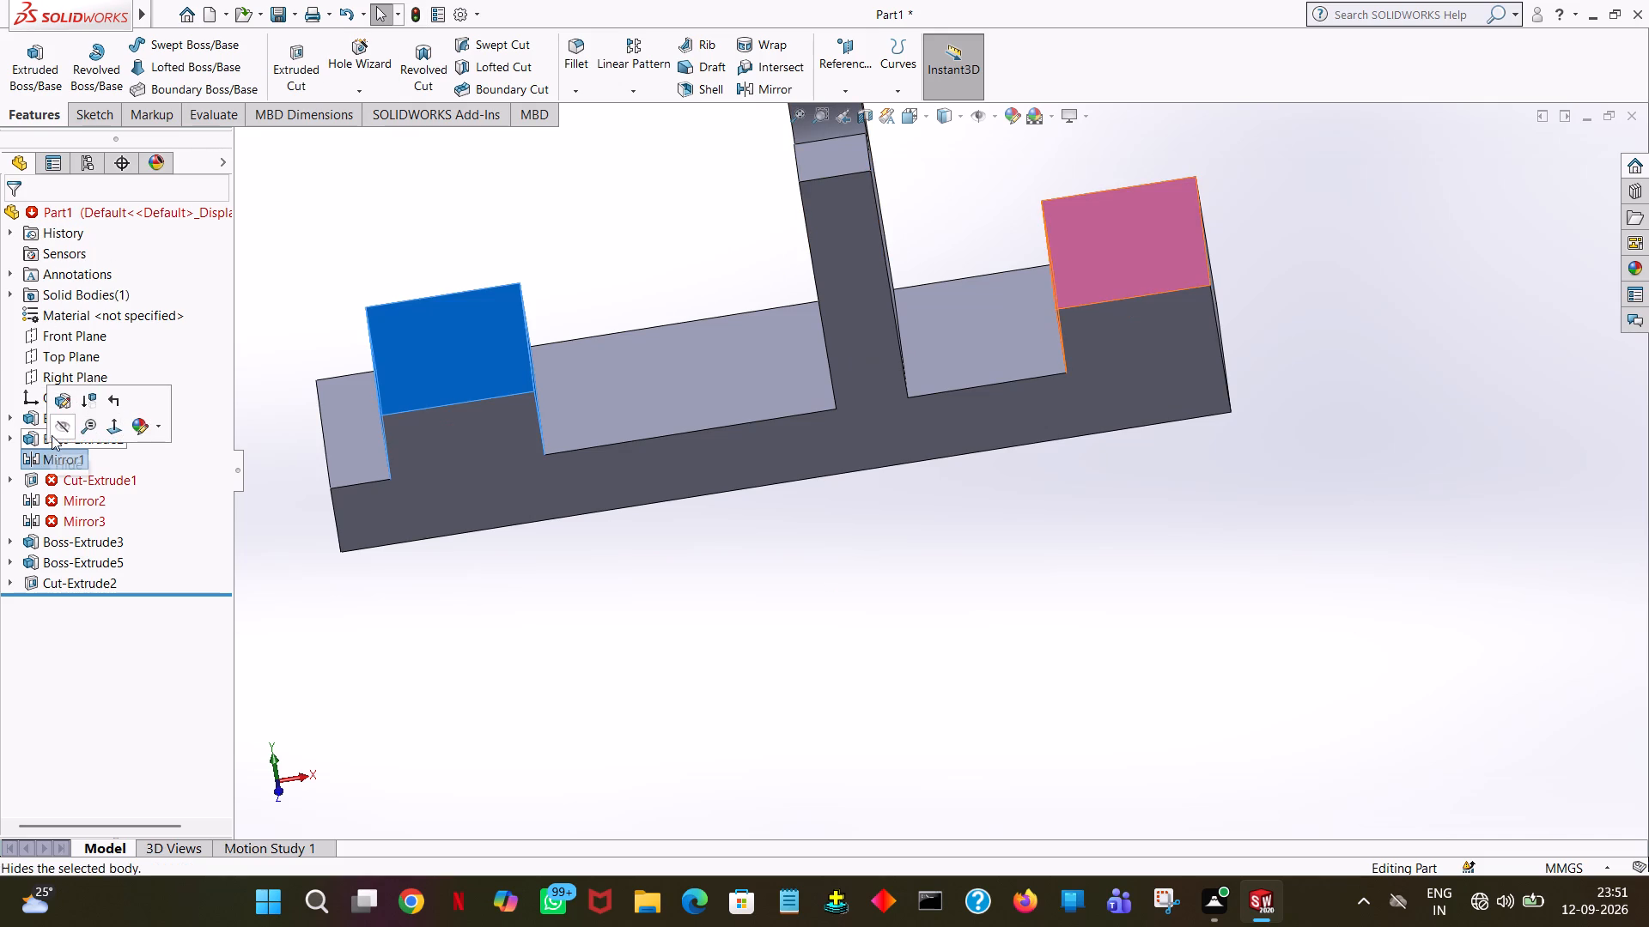
click(89, 403)
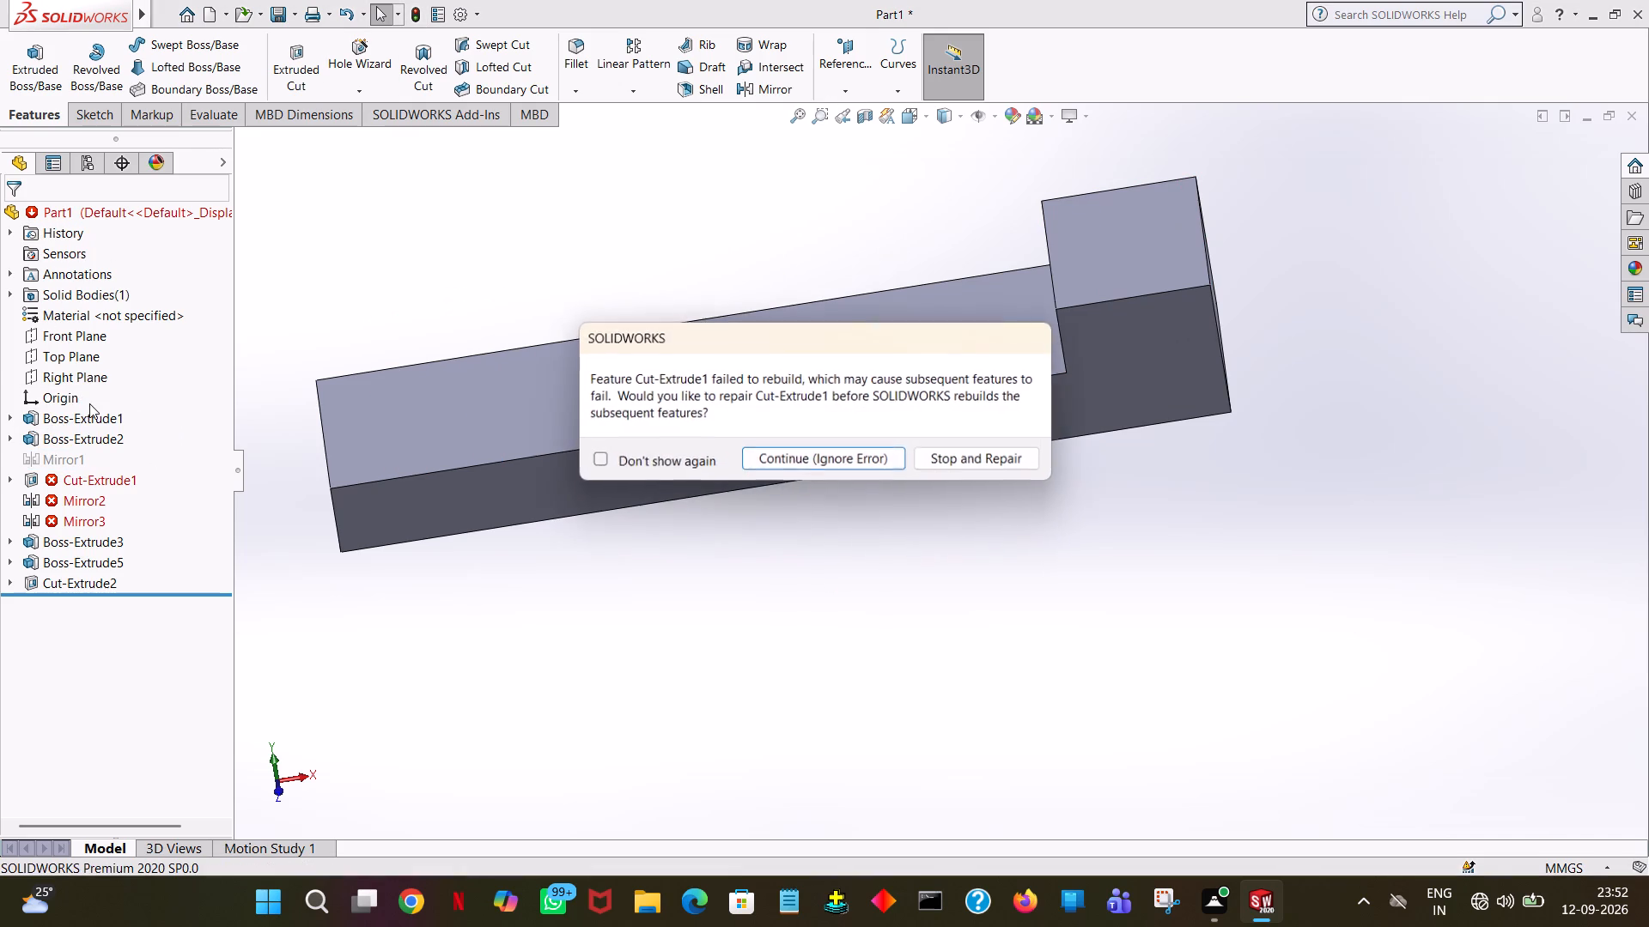
click(793, 458)
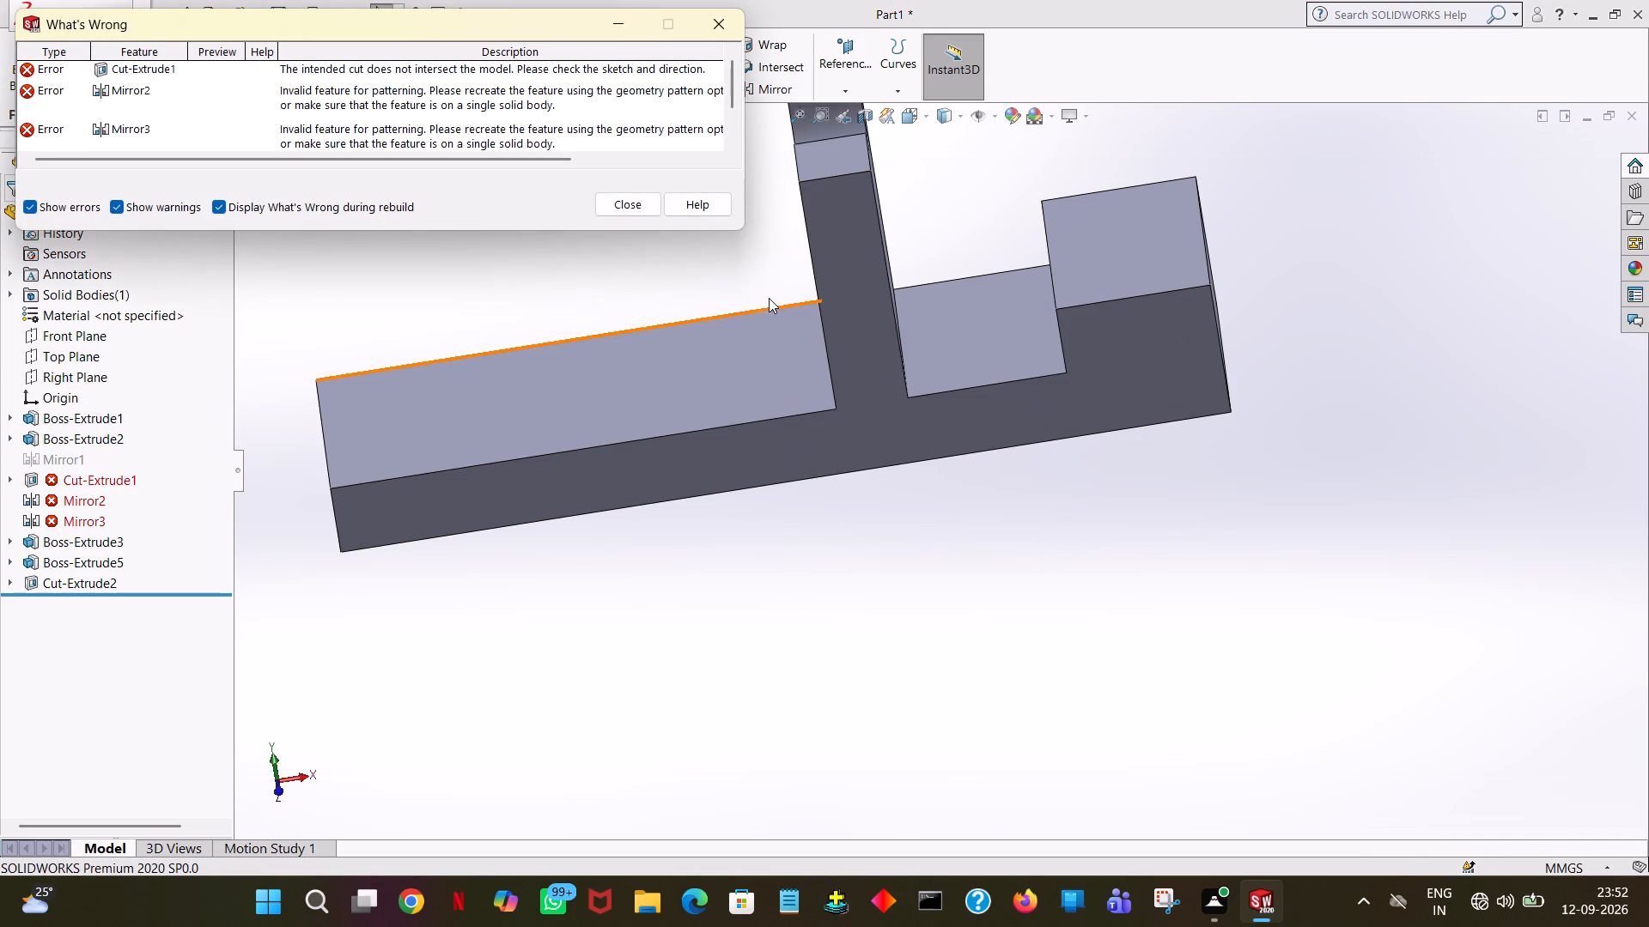
click(566, 270)
click(648, 202)
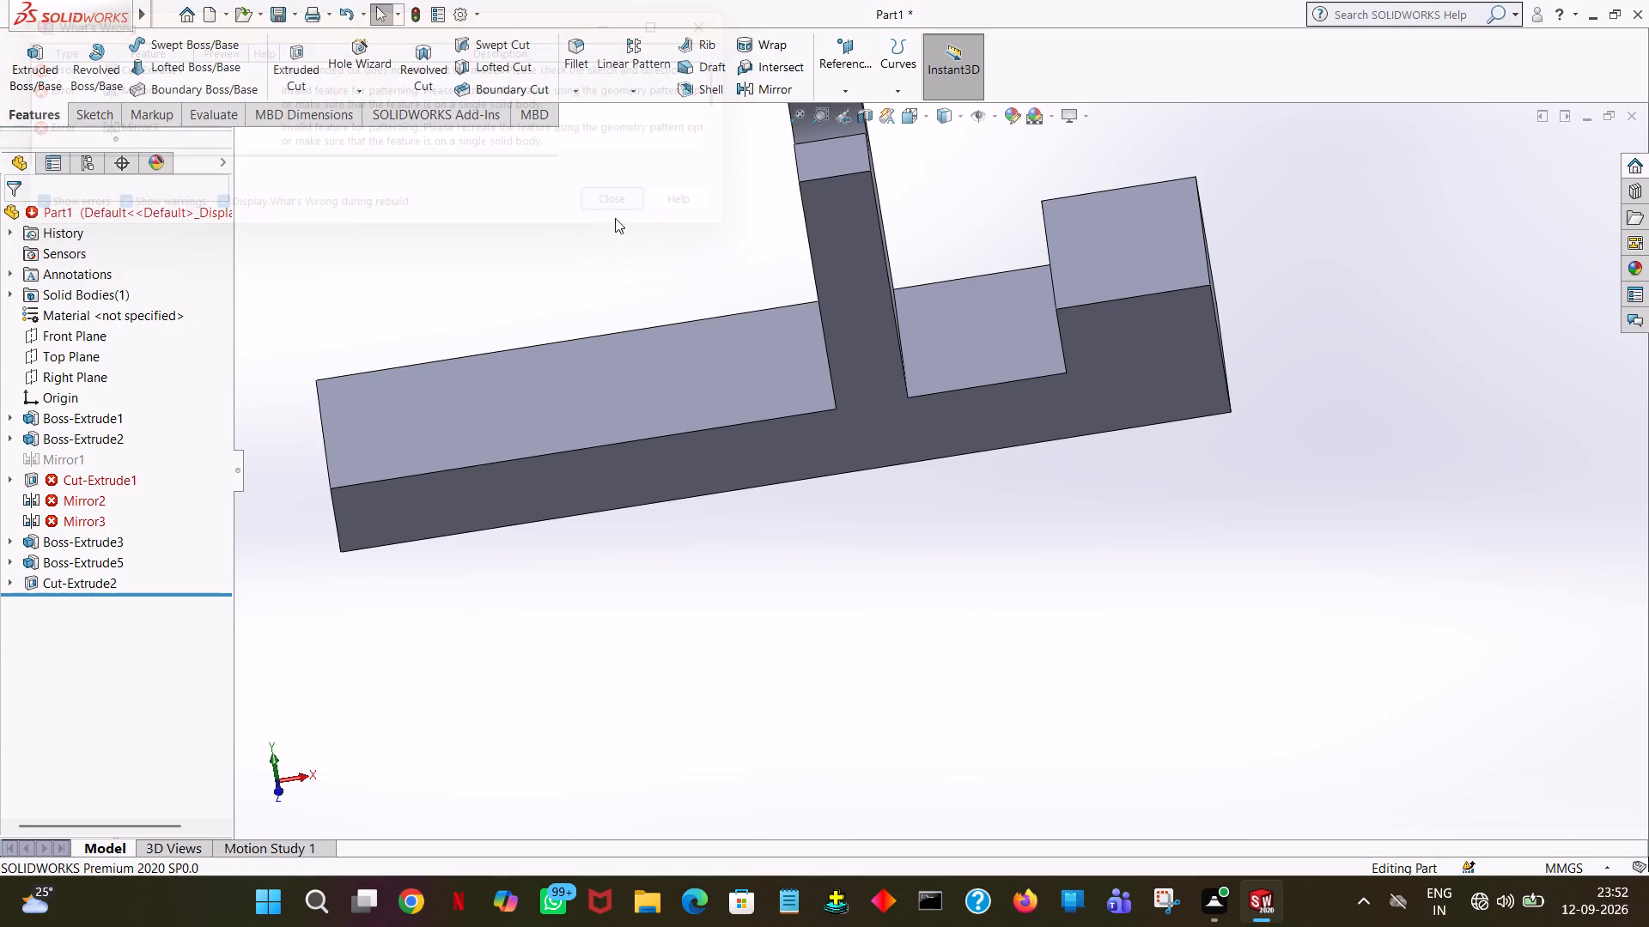
click(591, 227)
On the base's top face, sketch a 24 mm by 46 mm closed line rectangle flush with the end opposite the remaining block.
middle_drag(688, 211, 699, 472)
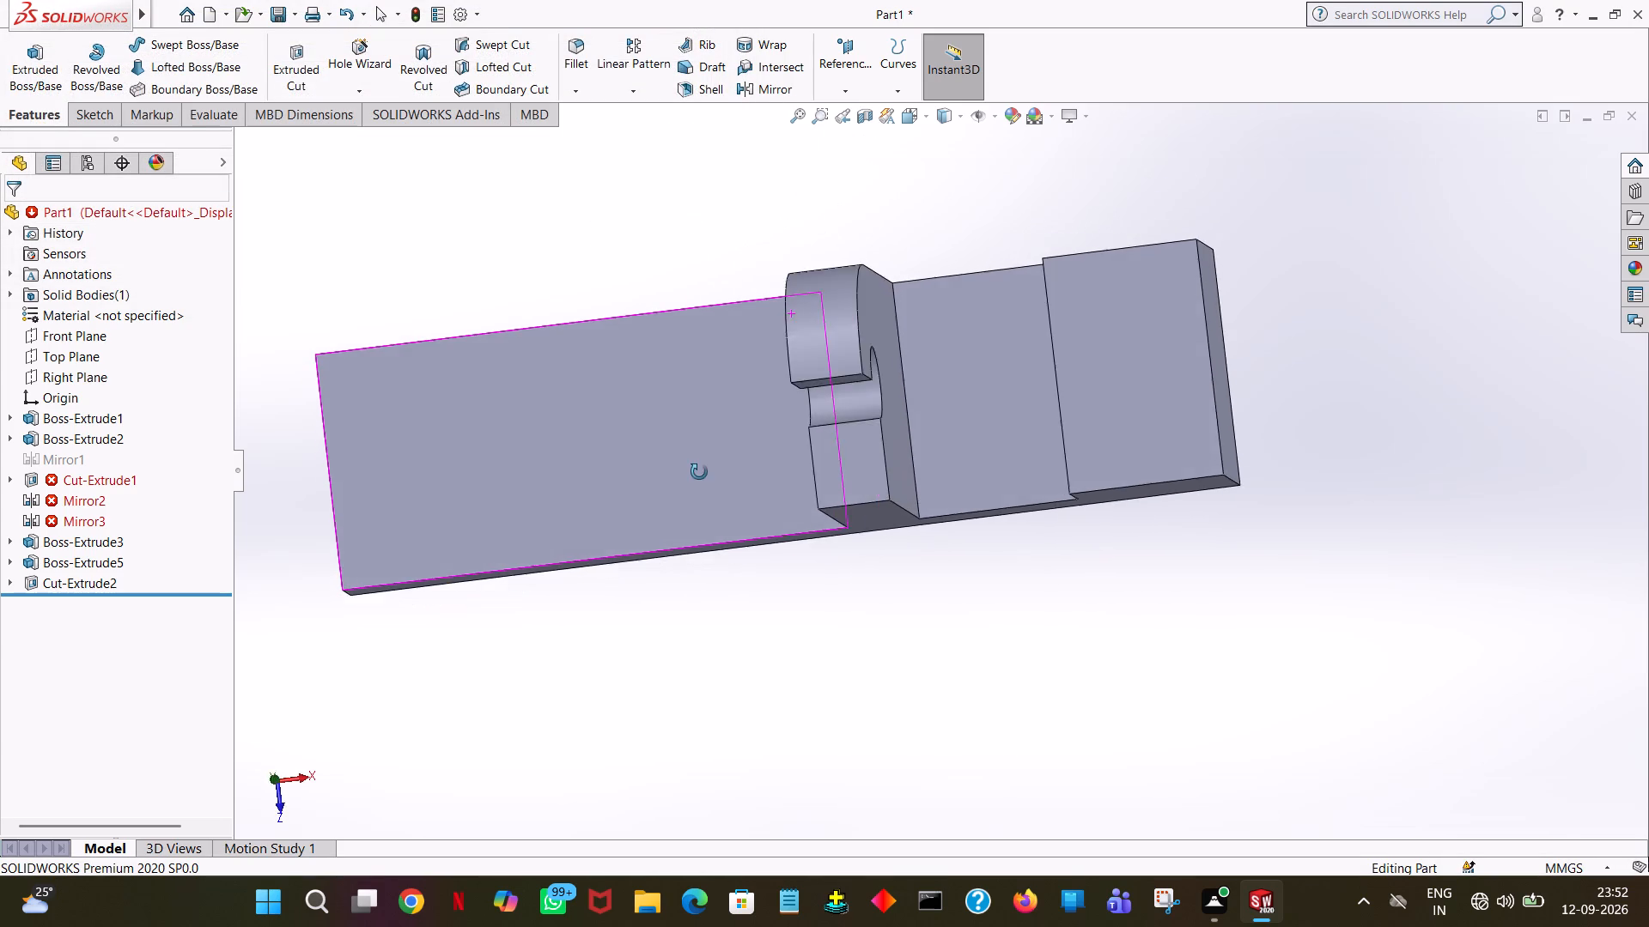
middle_drag(699, 472, 713, 278)
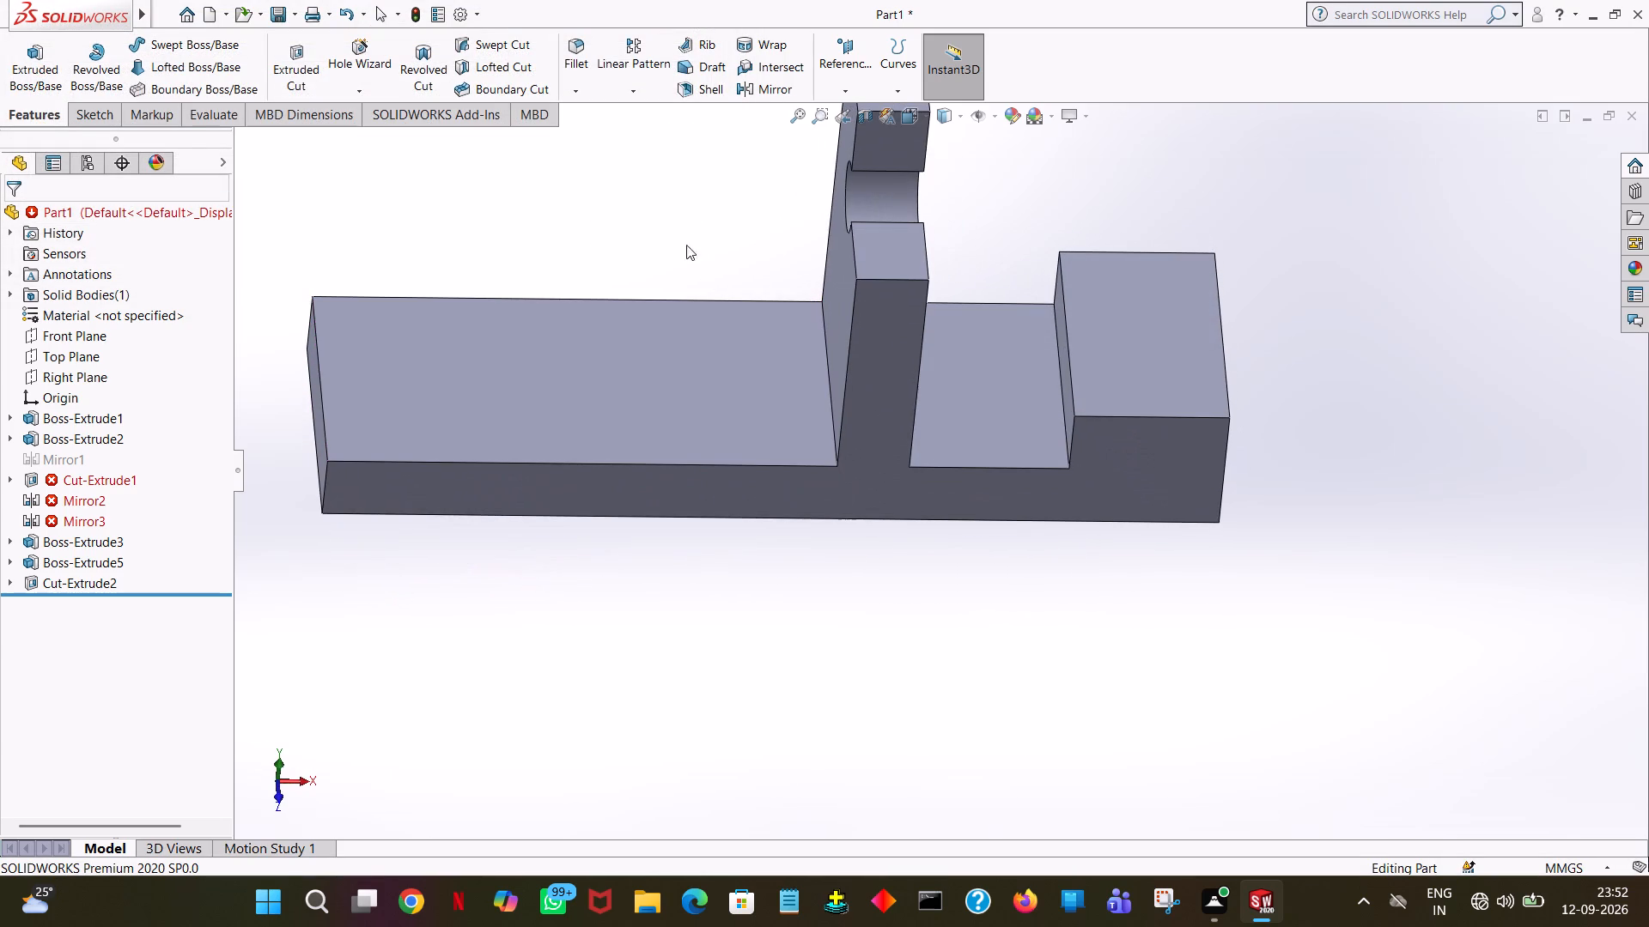
click(637, 185)
click(13, 65)
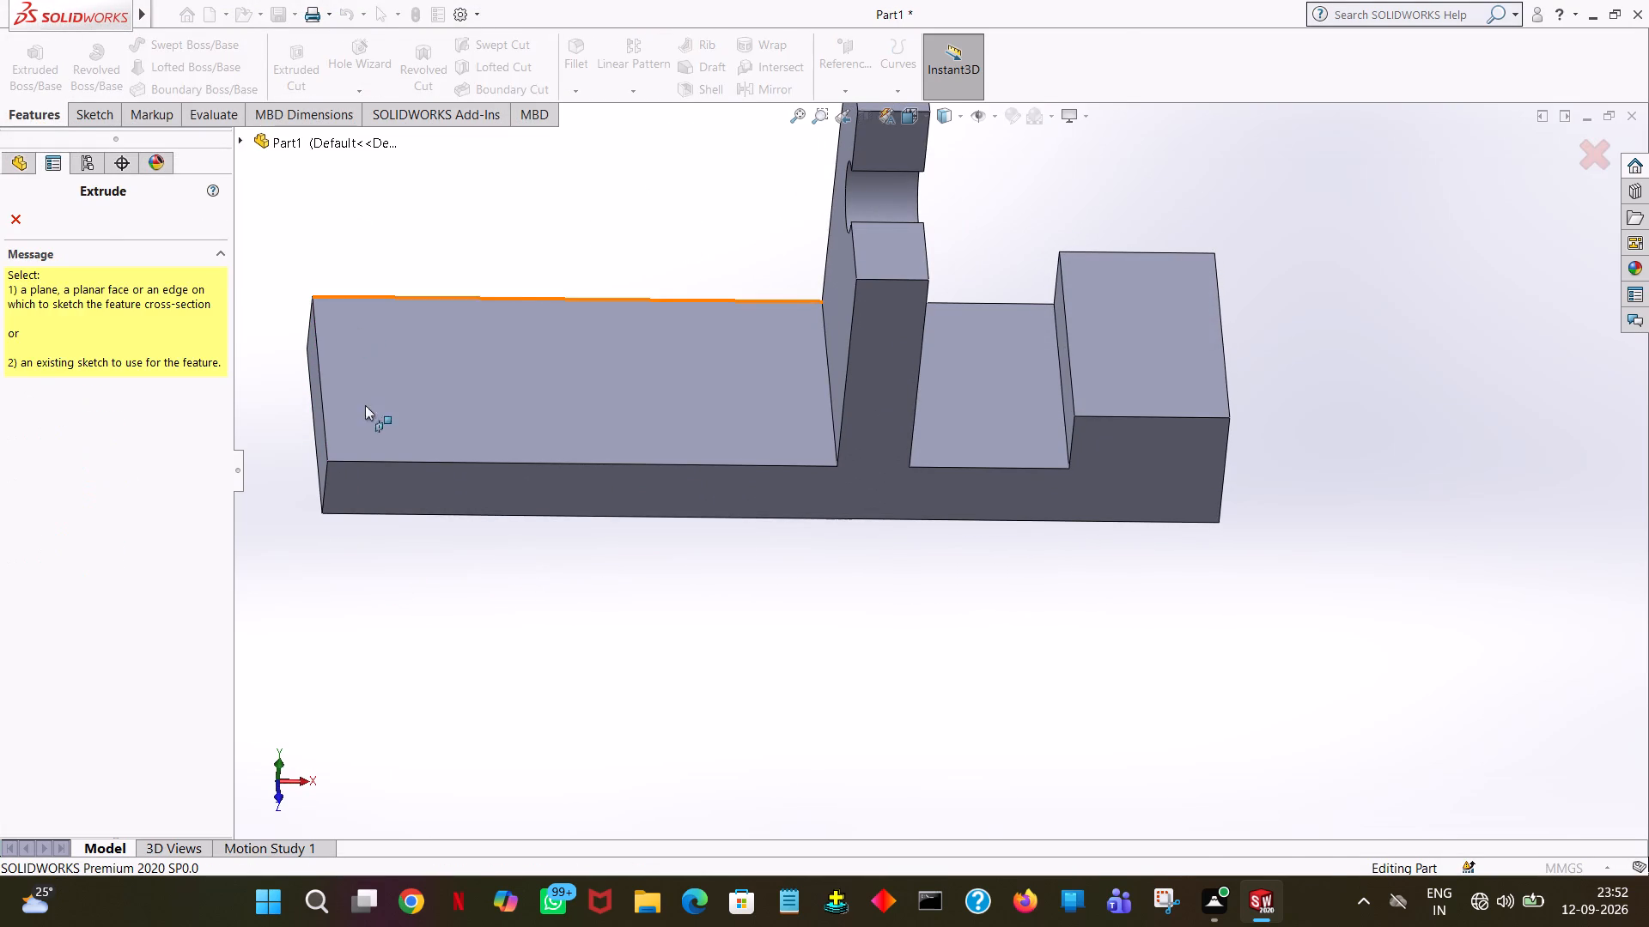
click(365, 405)
middle_drag(709, 228, 711, 342)
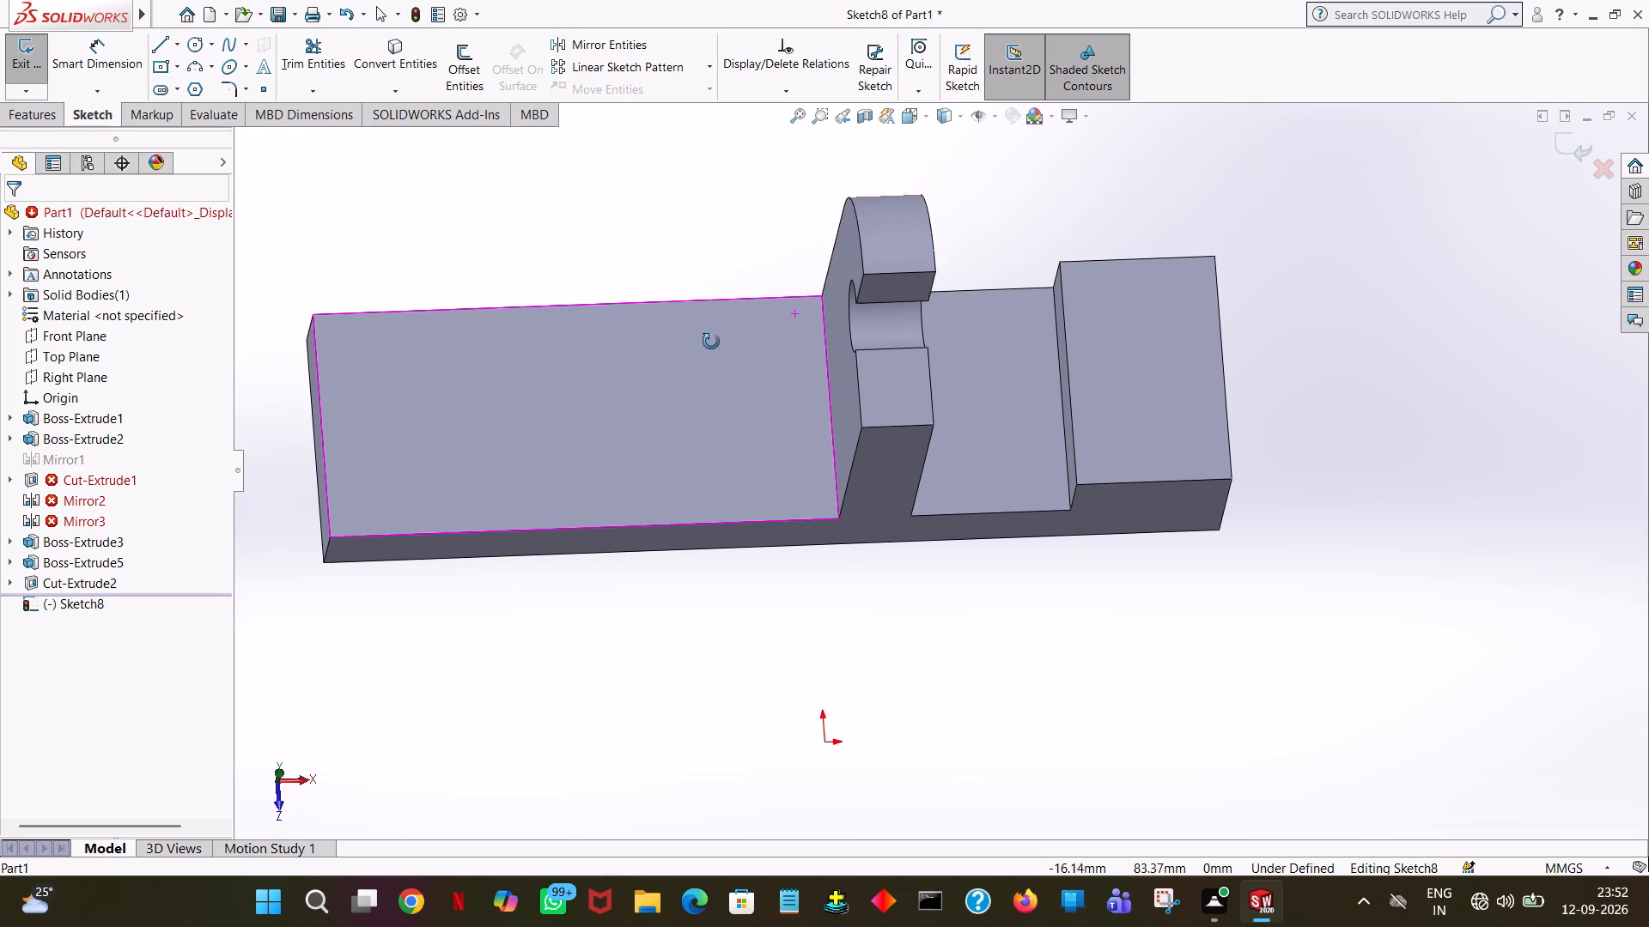
middle_drag(711, 342, 743, 347)
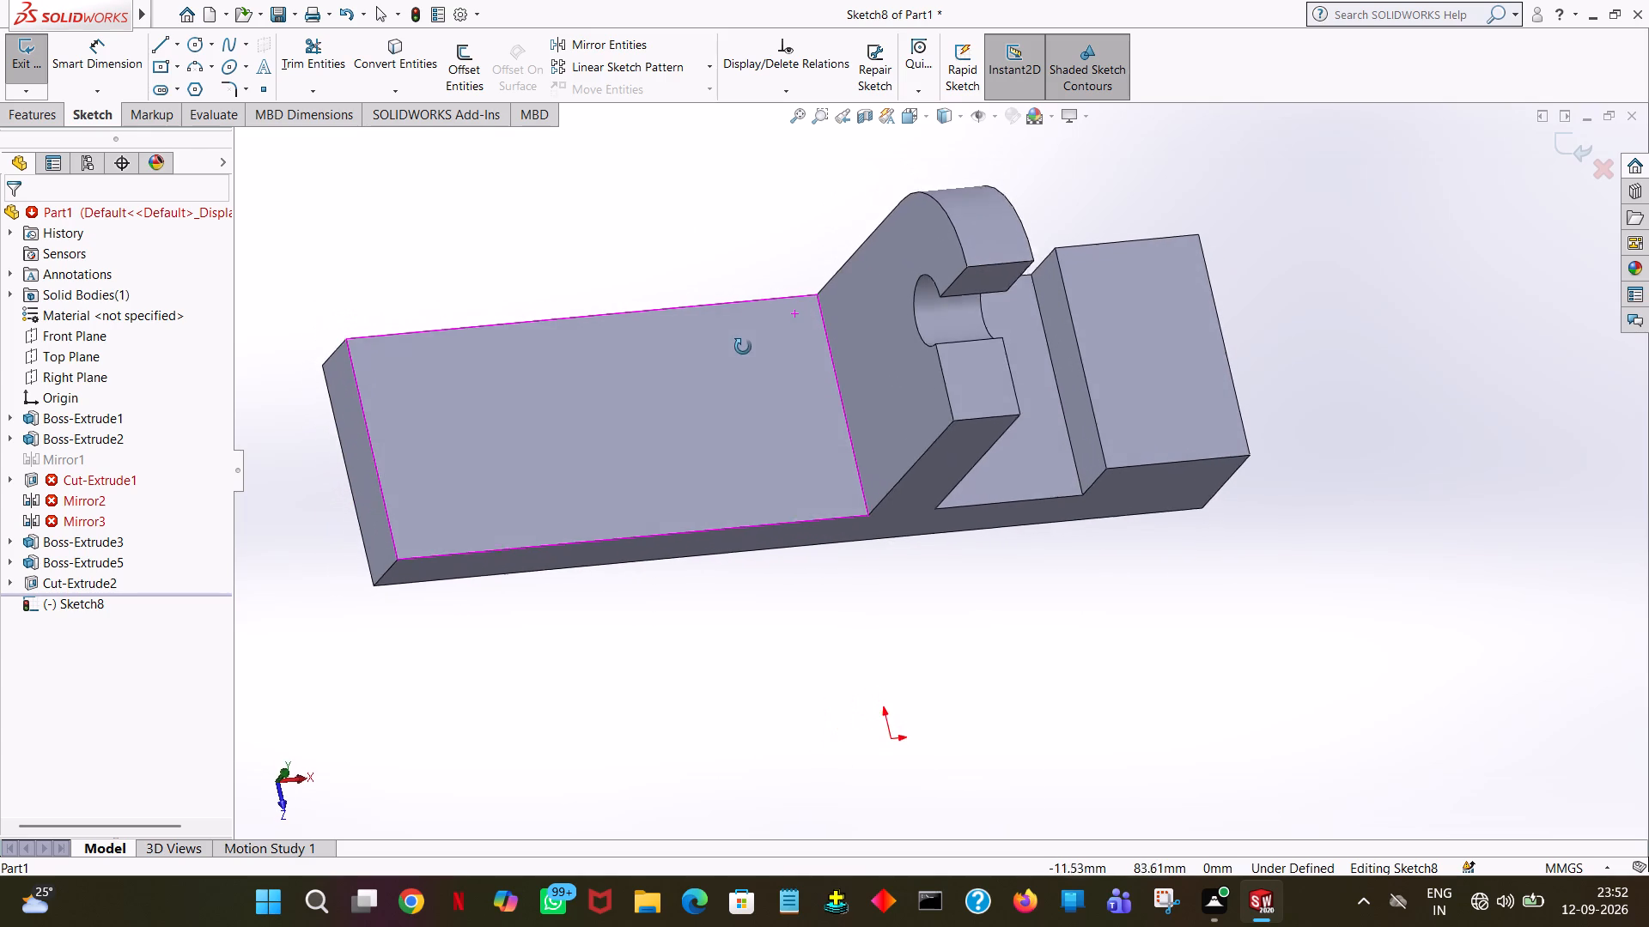
middle_drag(743, 347, 739, 367)
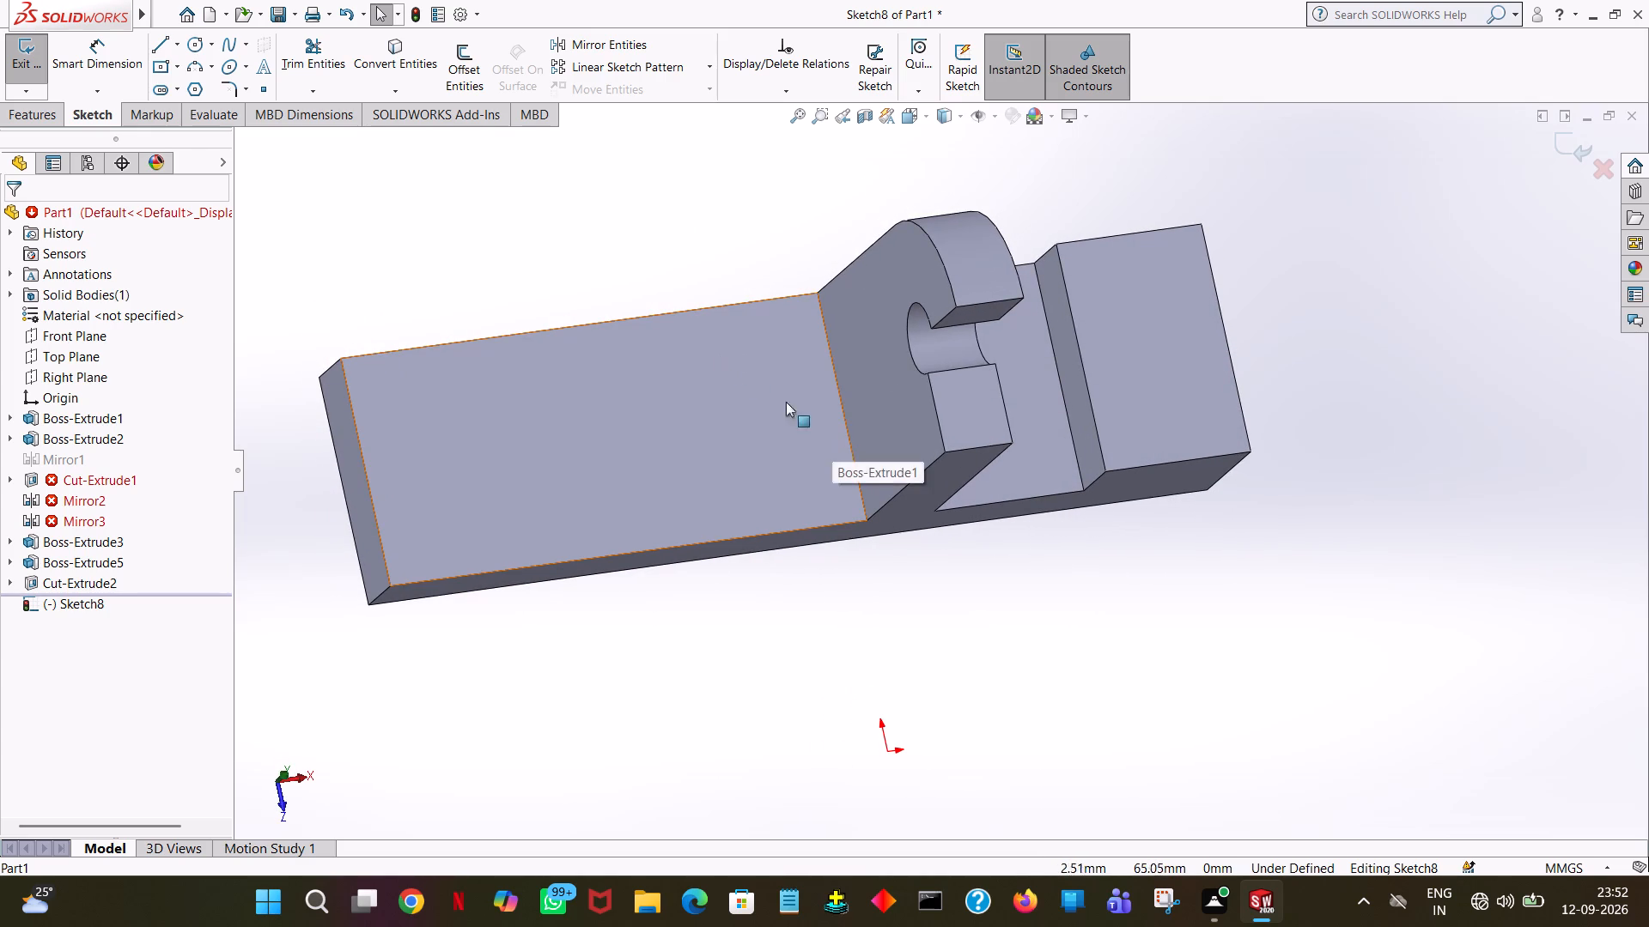
click(157, 44)
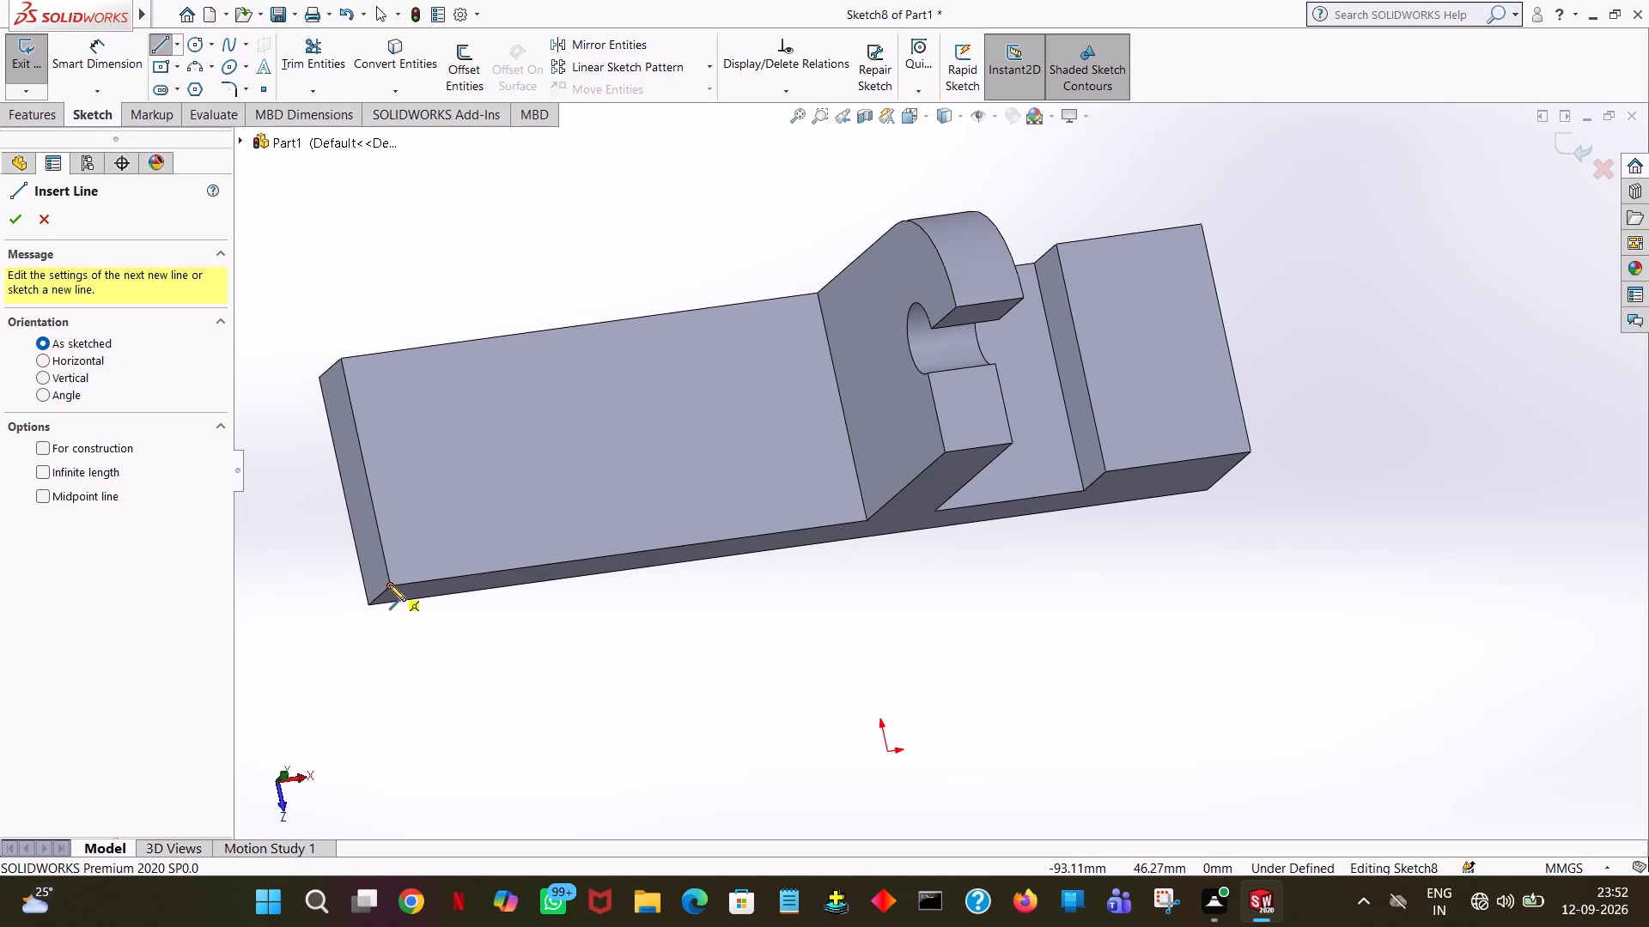
click(389, 585)
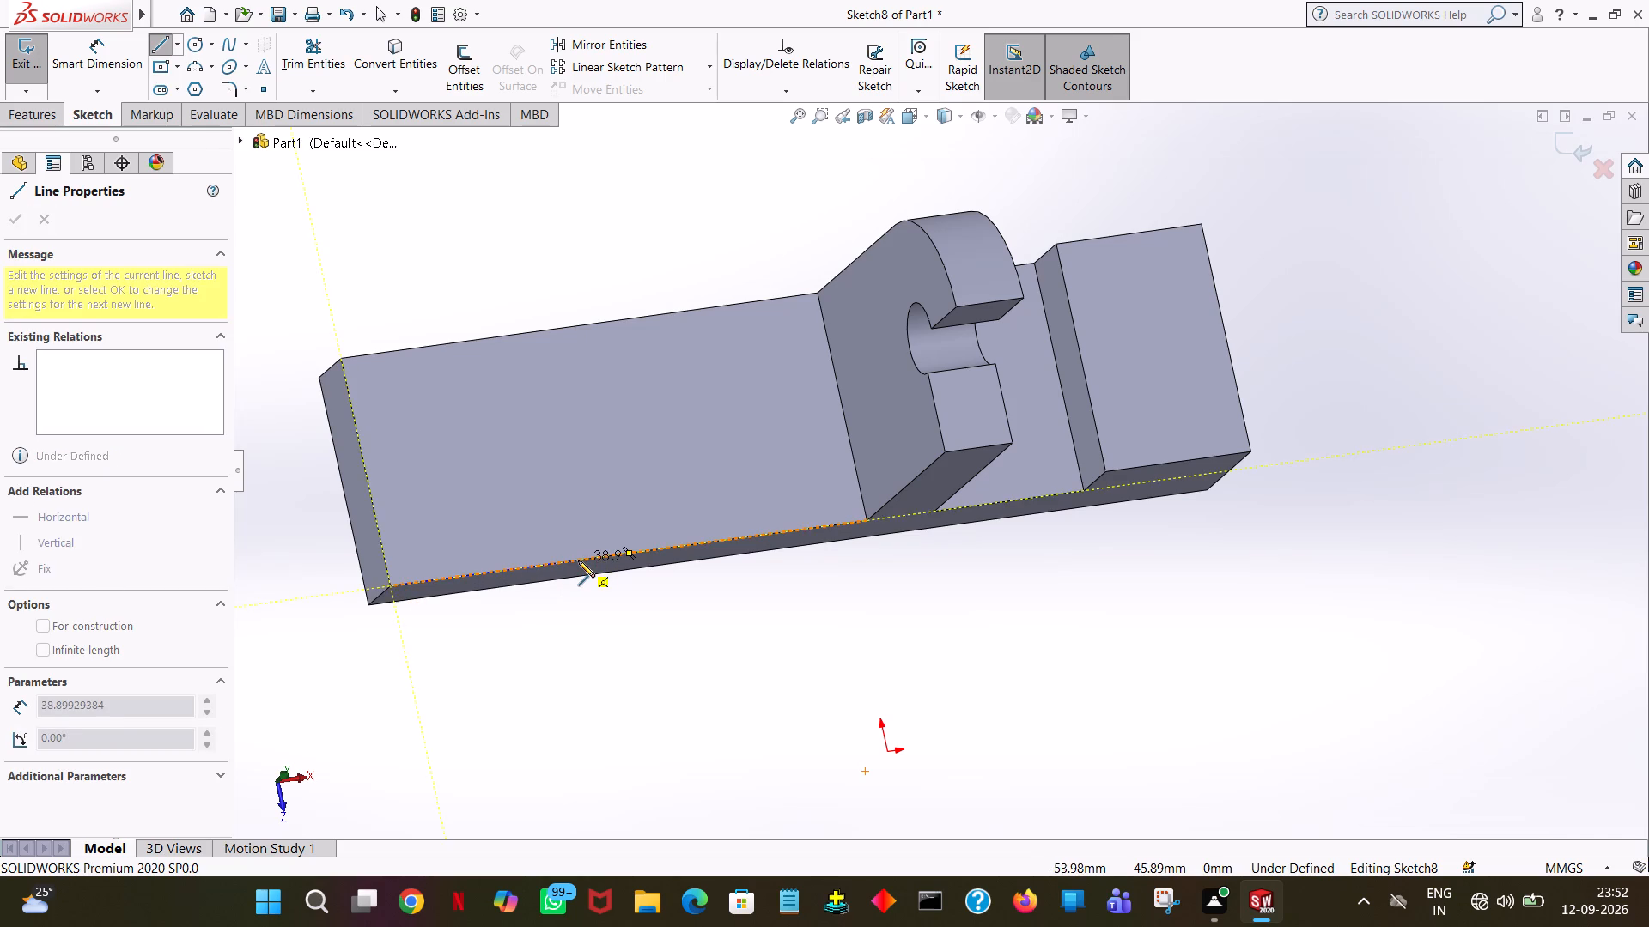
click(578, 560)
text(24)
key(Return)
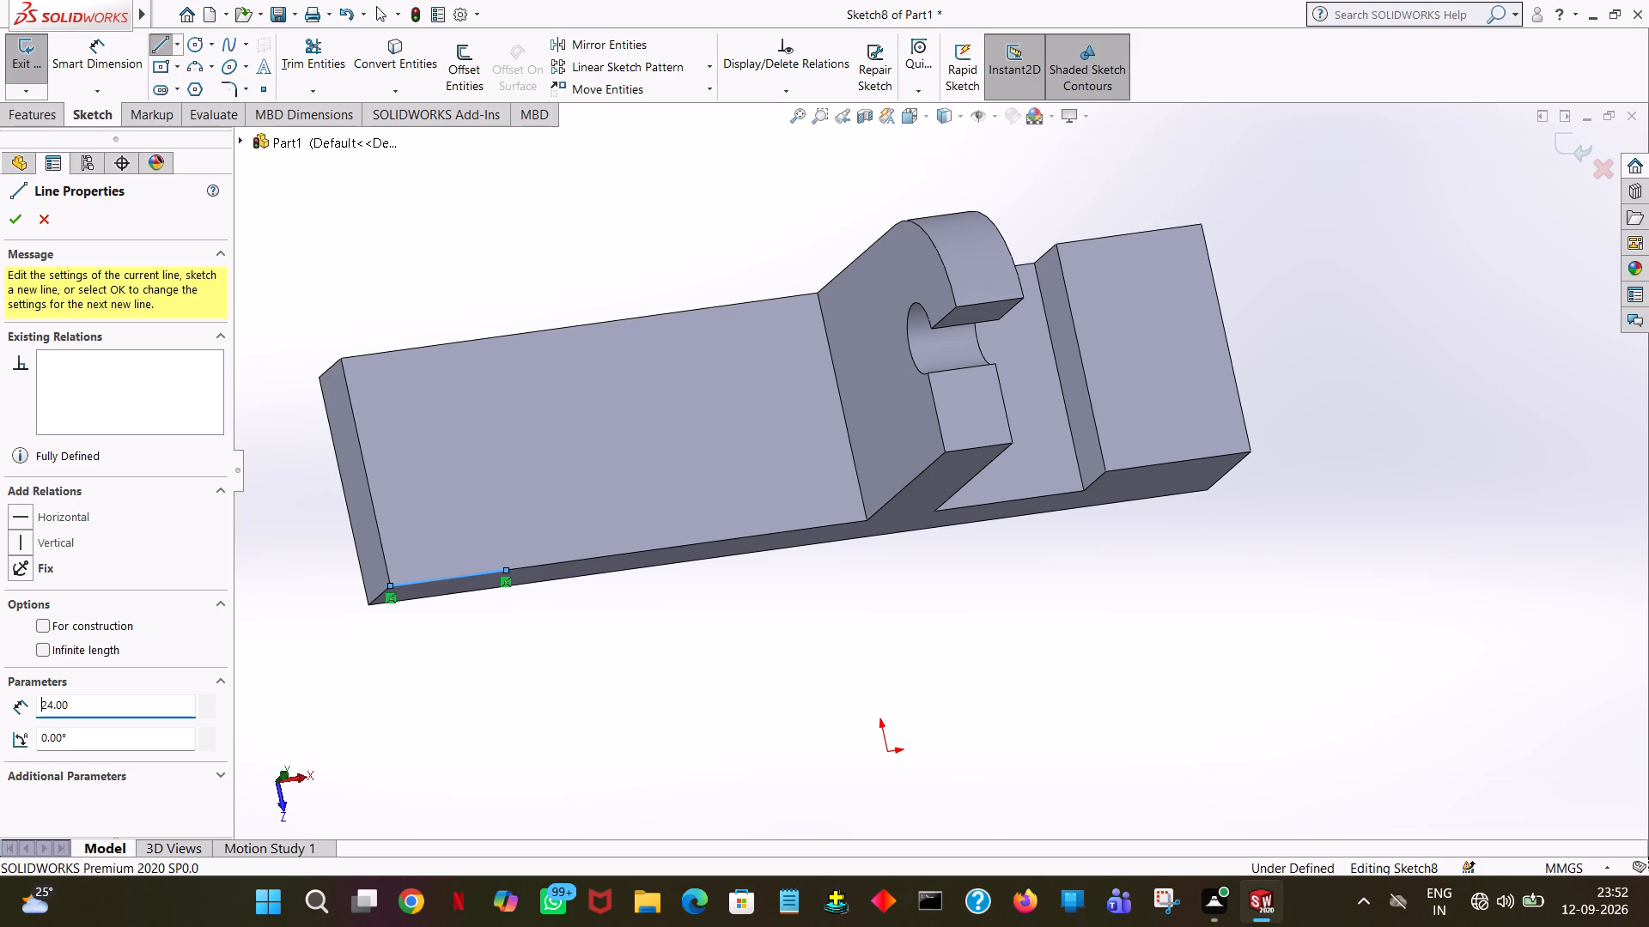
click(453, 341)
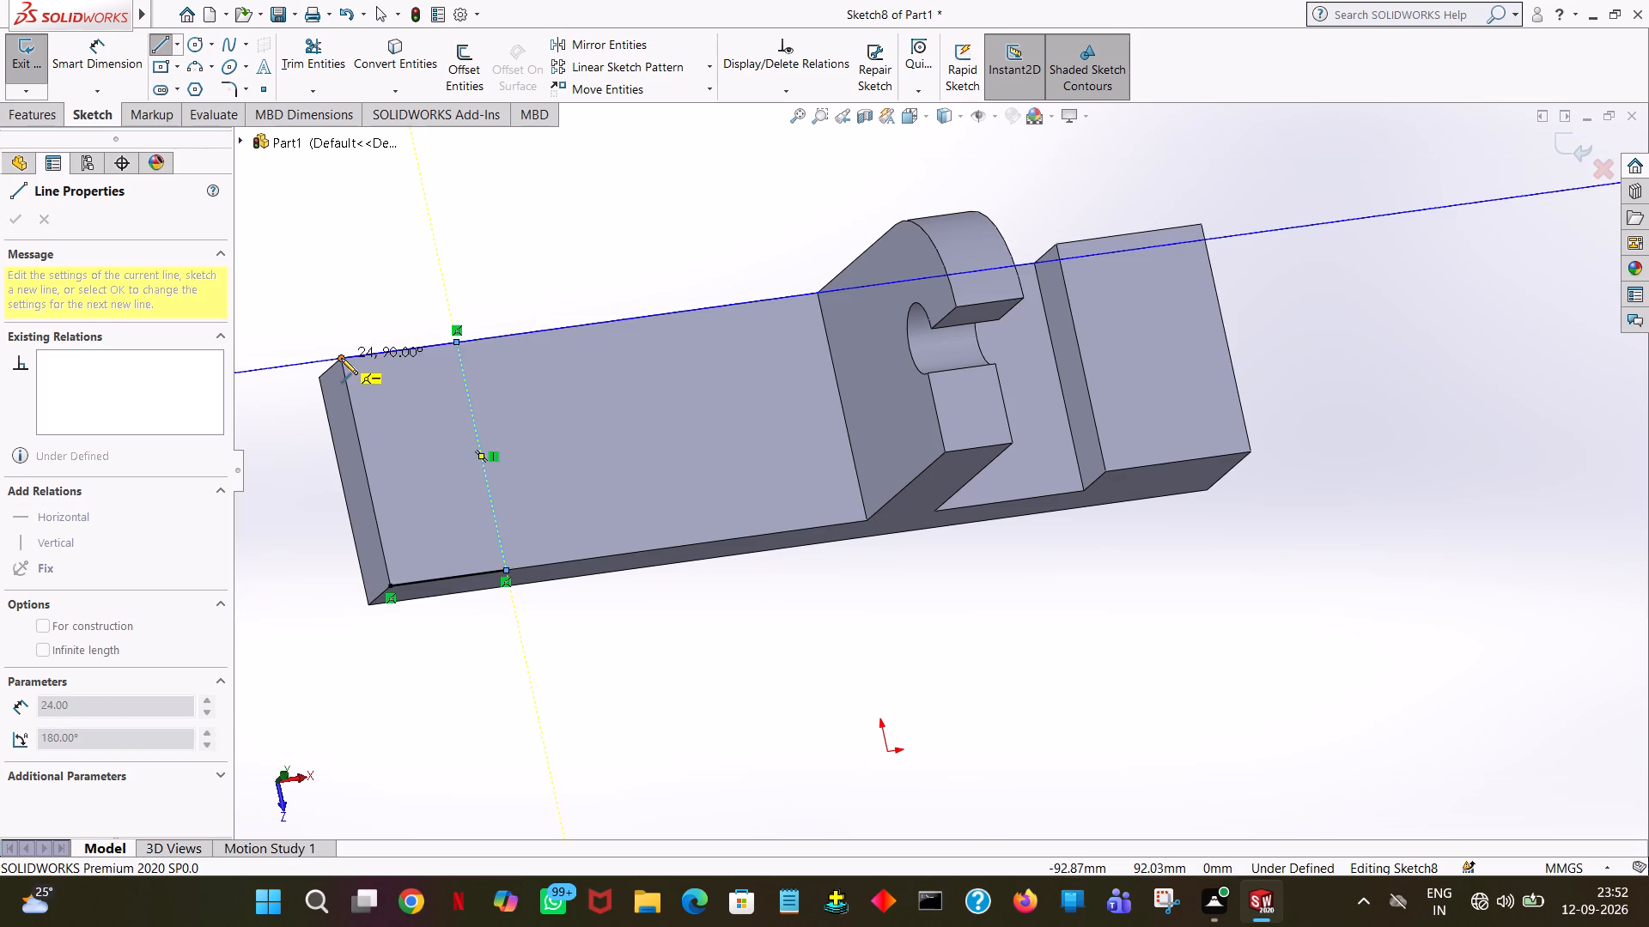
click(341, 359)
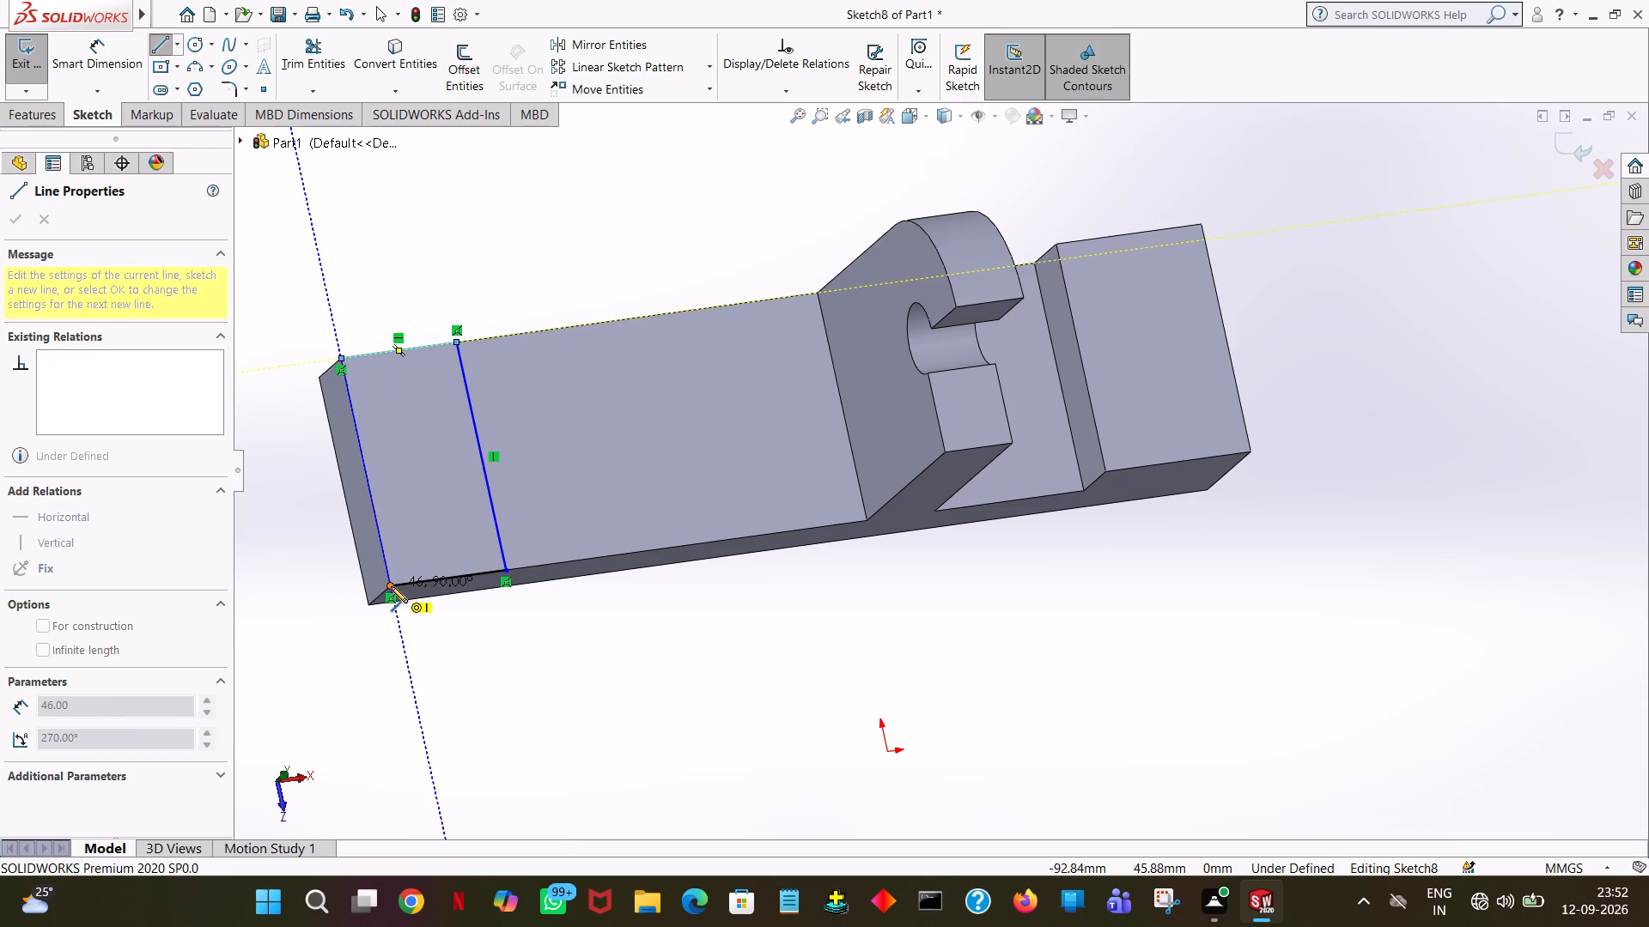
click(391, 586)
right_click(391, 586)
click(441, 605)
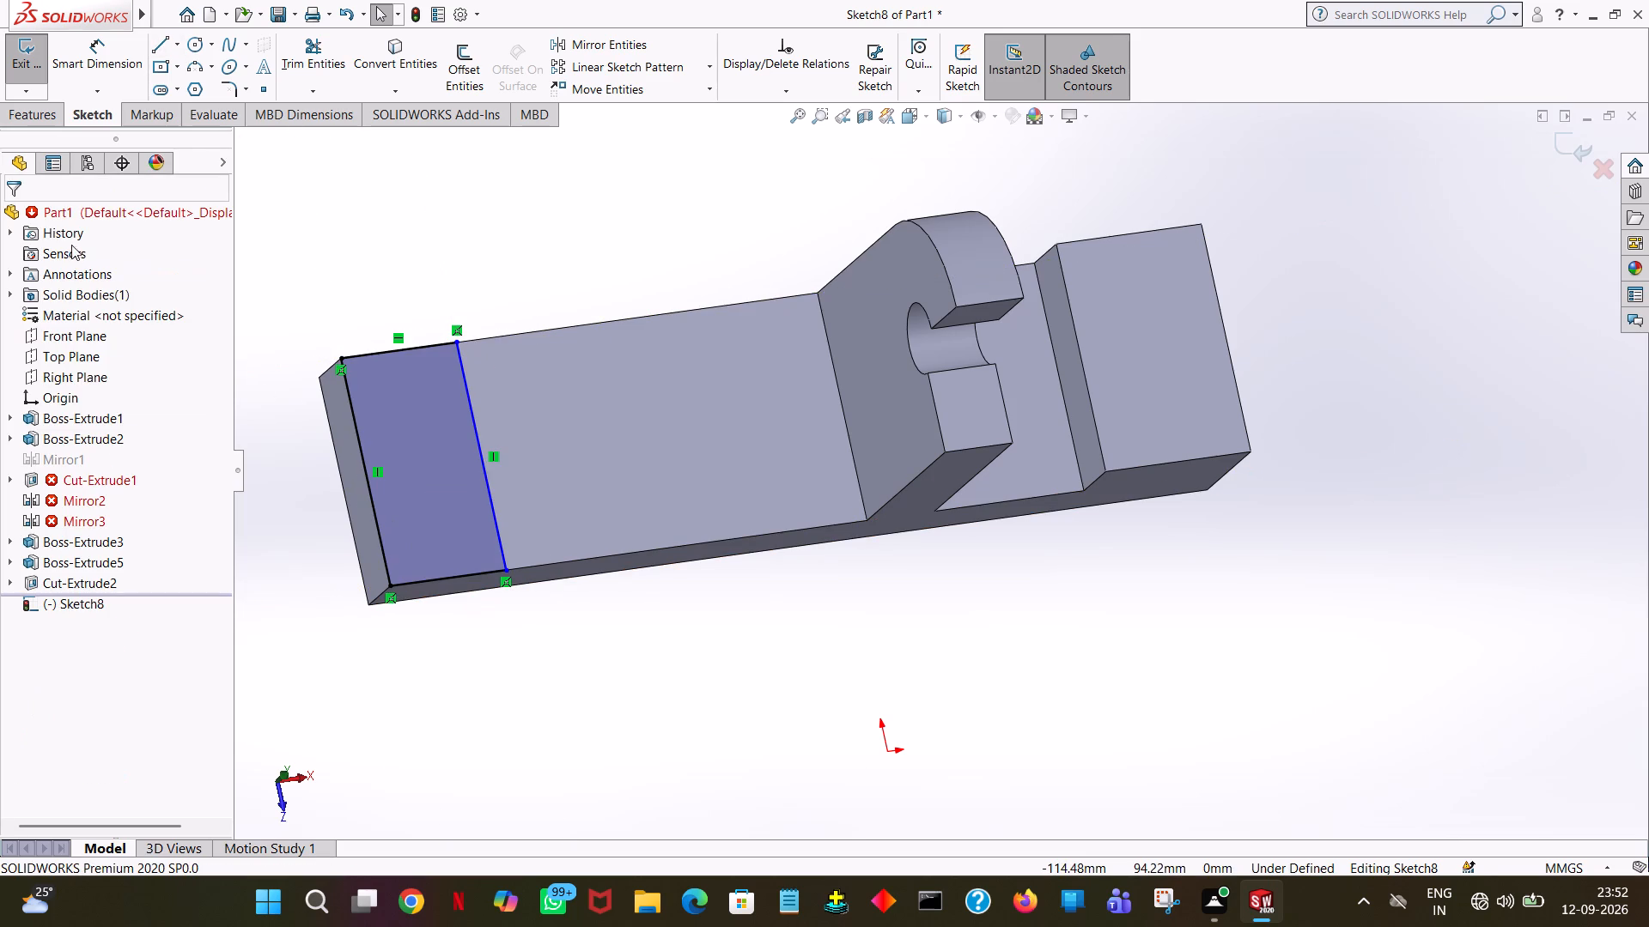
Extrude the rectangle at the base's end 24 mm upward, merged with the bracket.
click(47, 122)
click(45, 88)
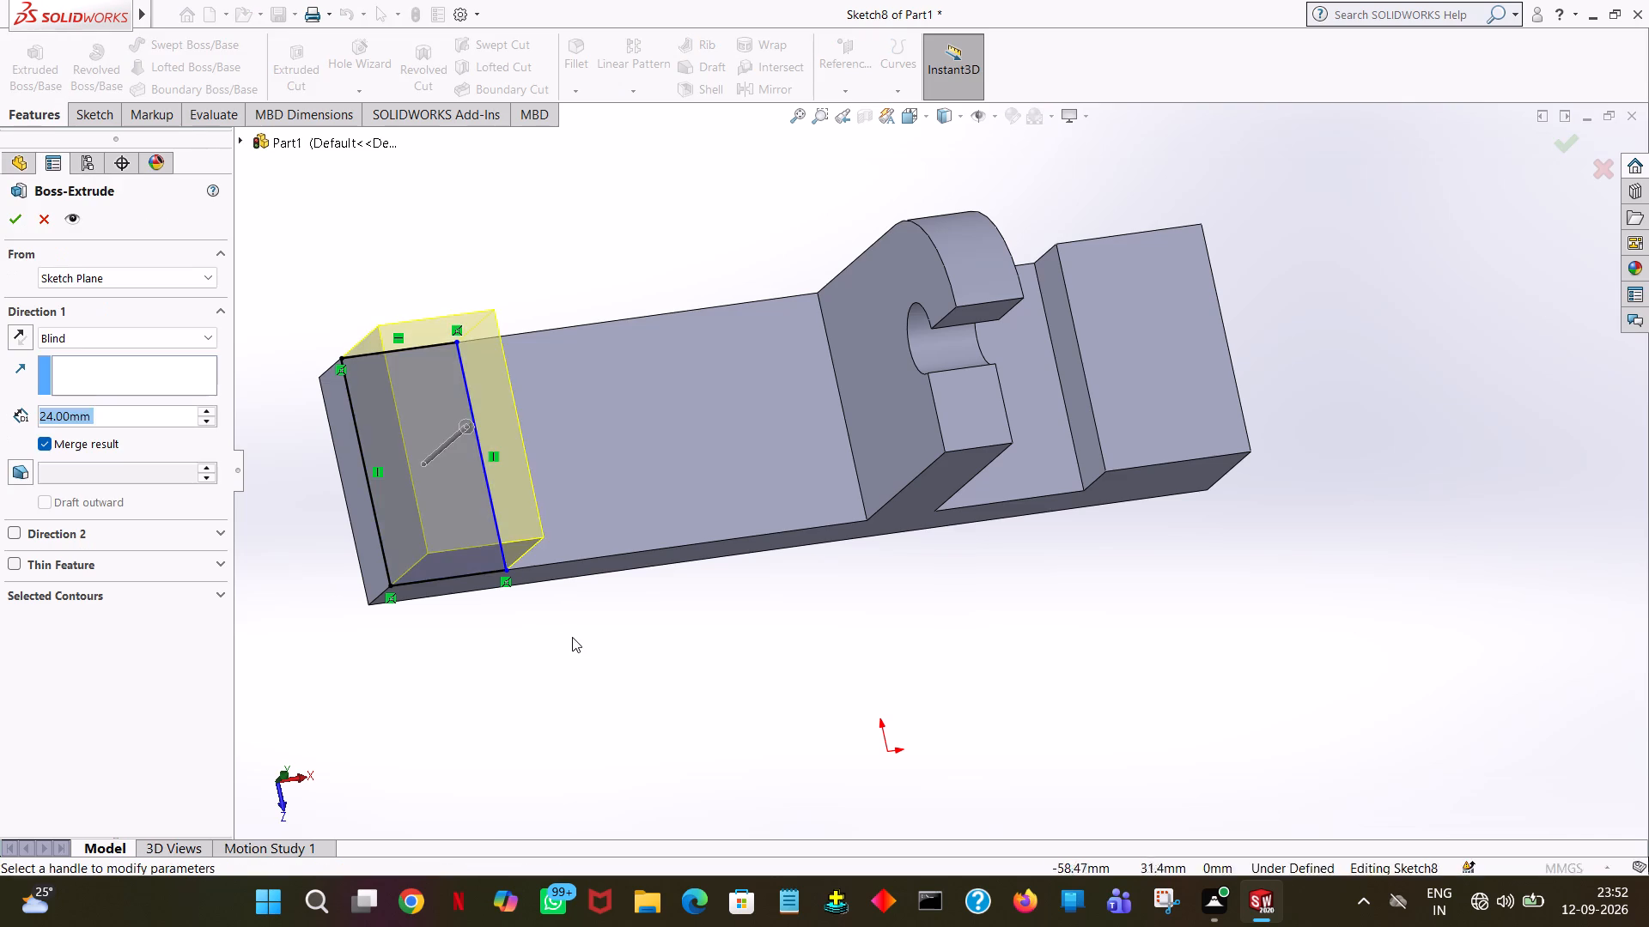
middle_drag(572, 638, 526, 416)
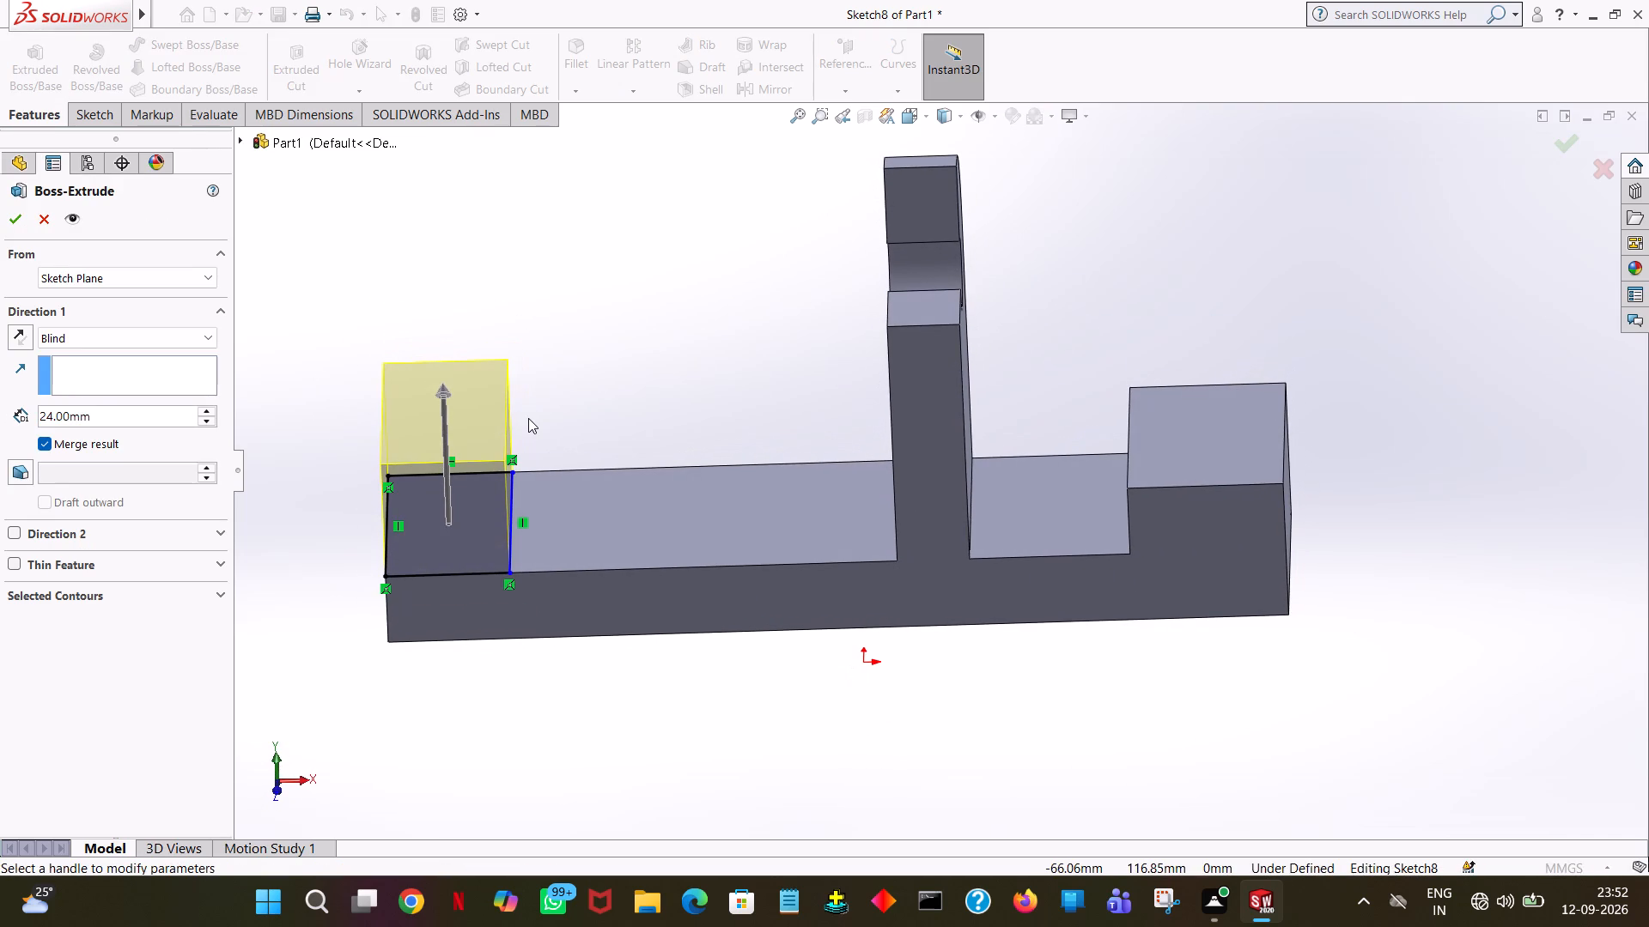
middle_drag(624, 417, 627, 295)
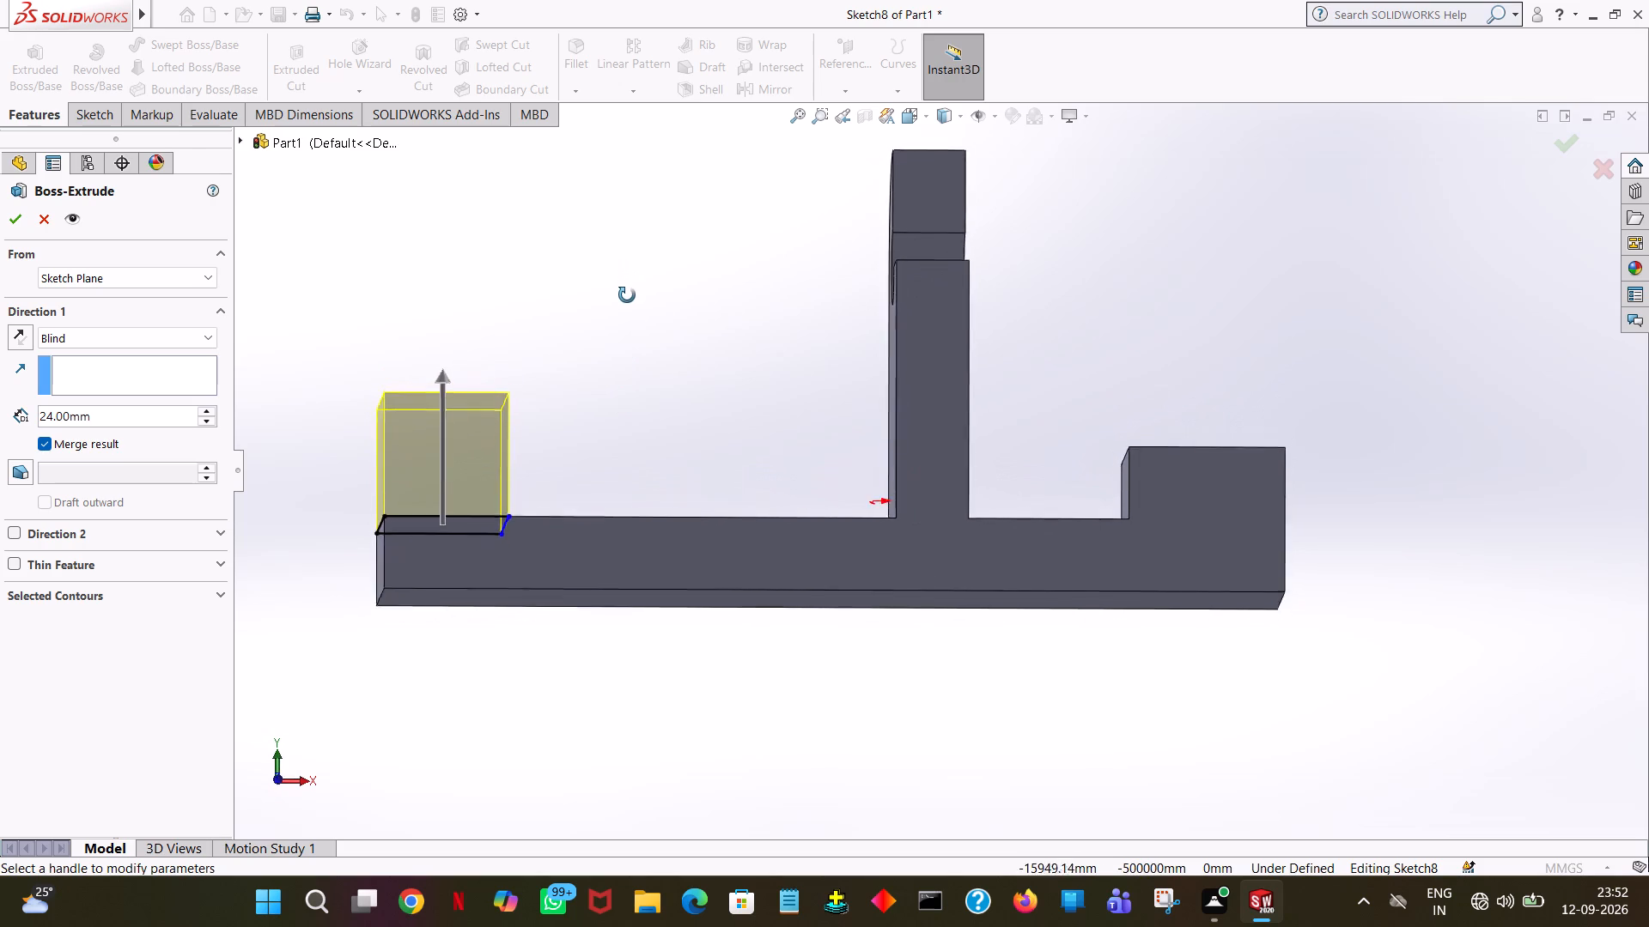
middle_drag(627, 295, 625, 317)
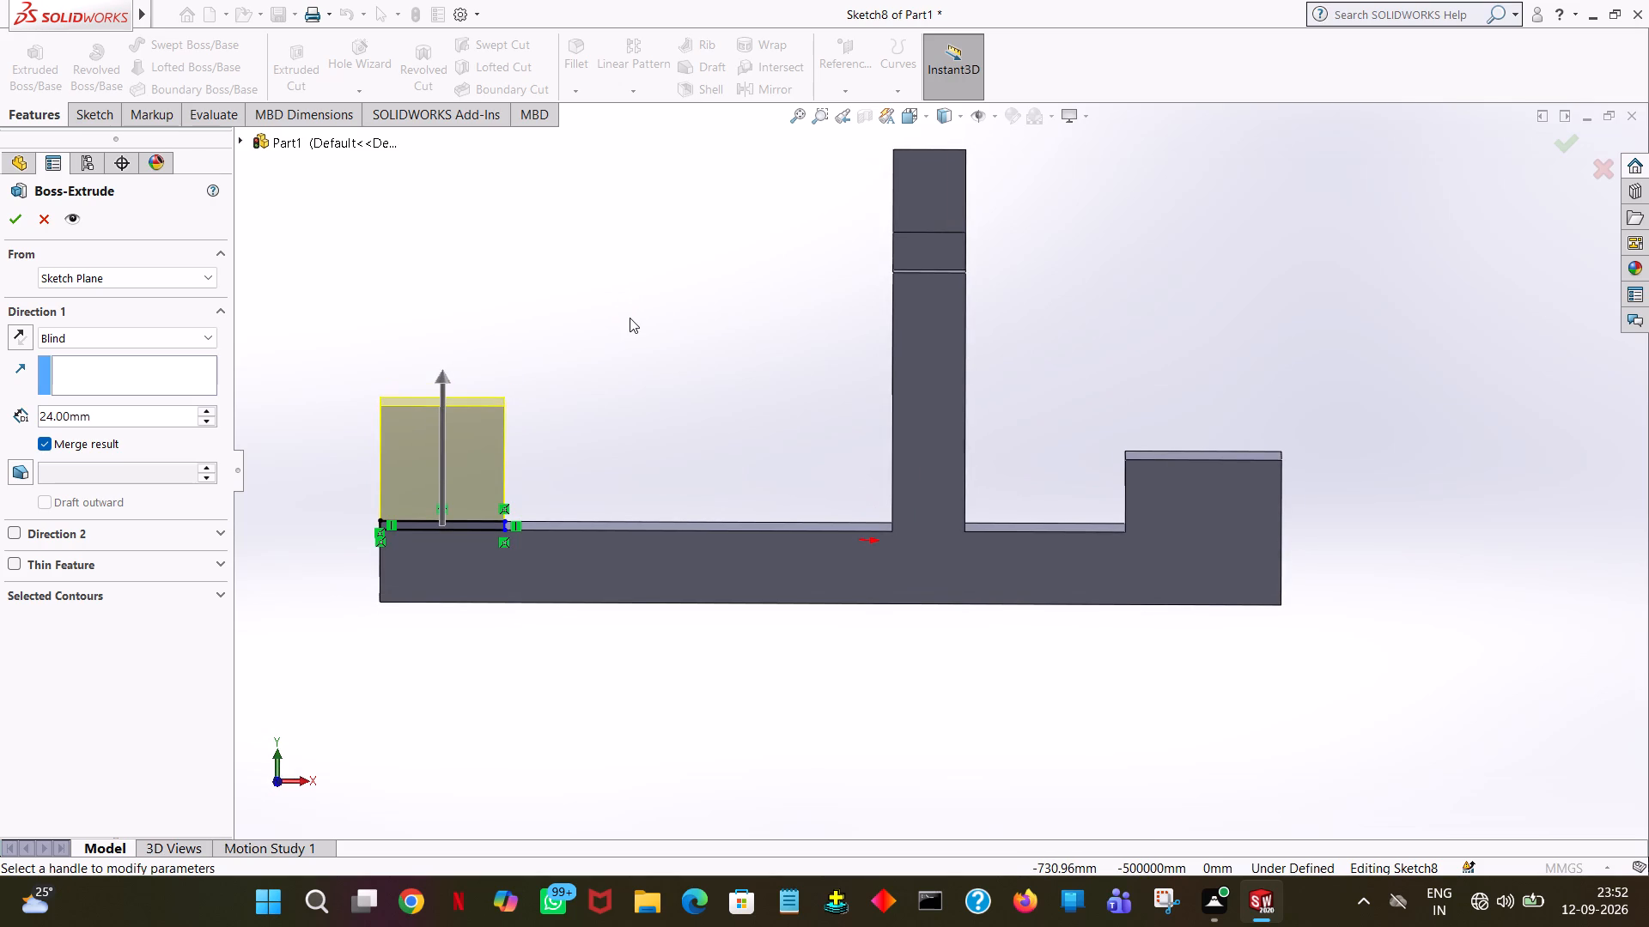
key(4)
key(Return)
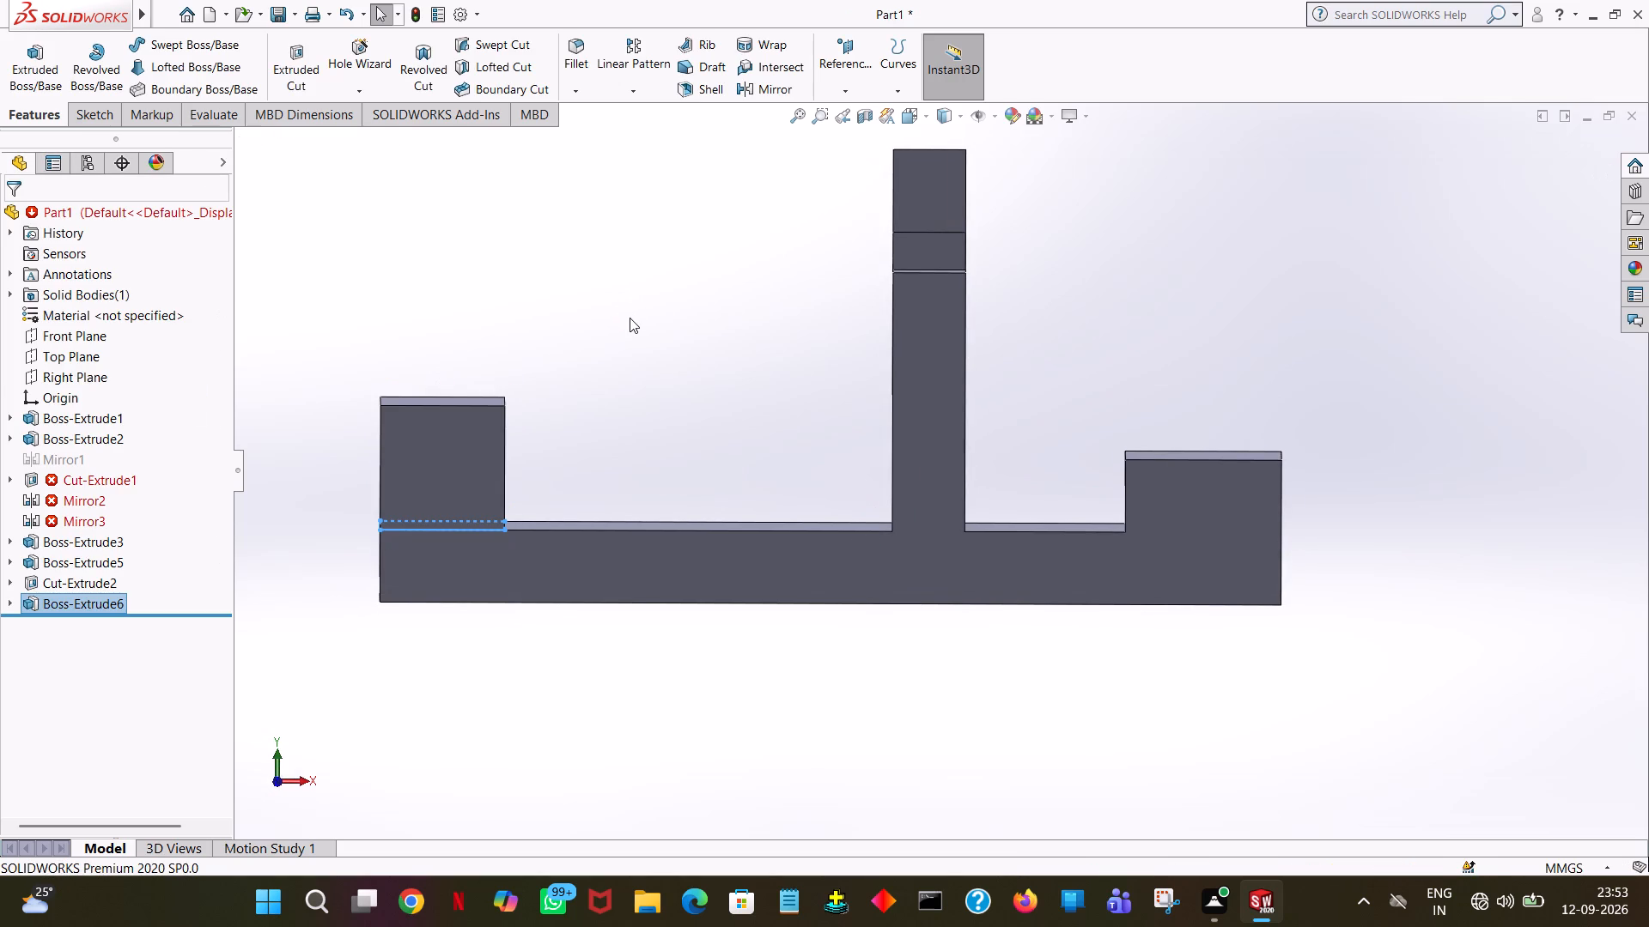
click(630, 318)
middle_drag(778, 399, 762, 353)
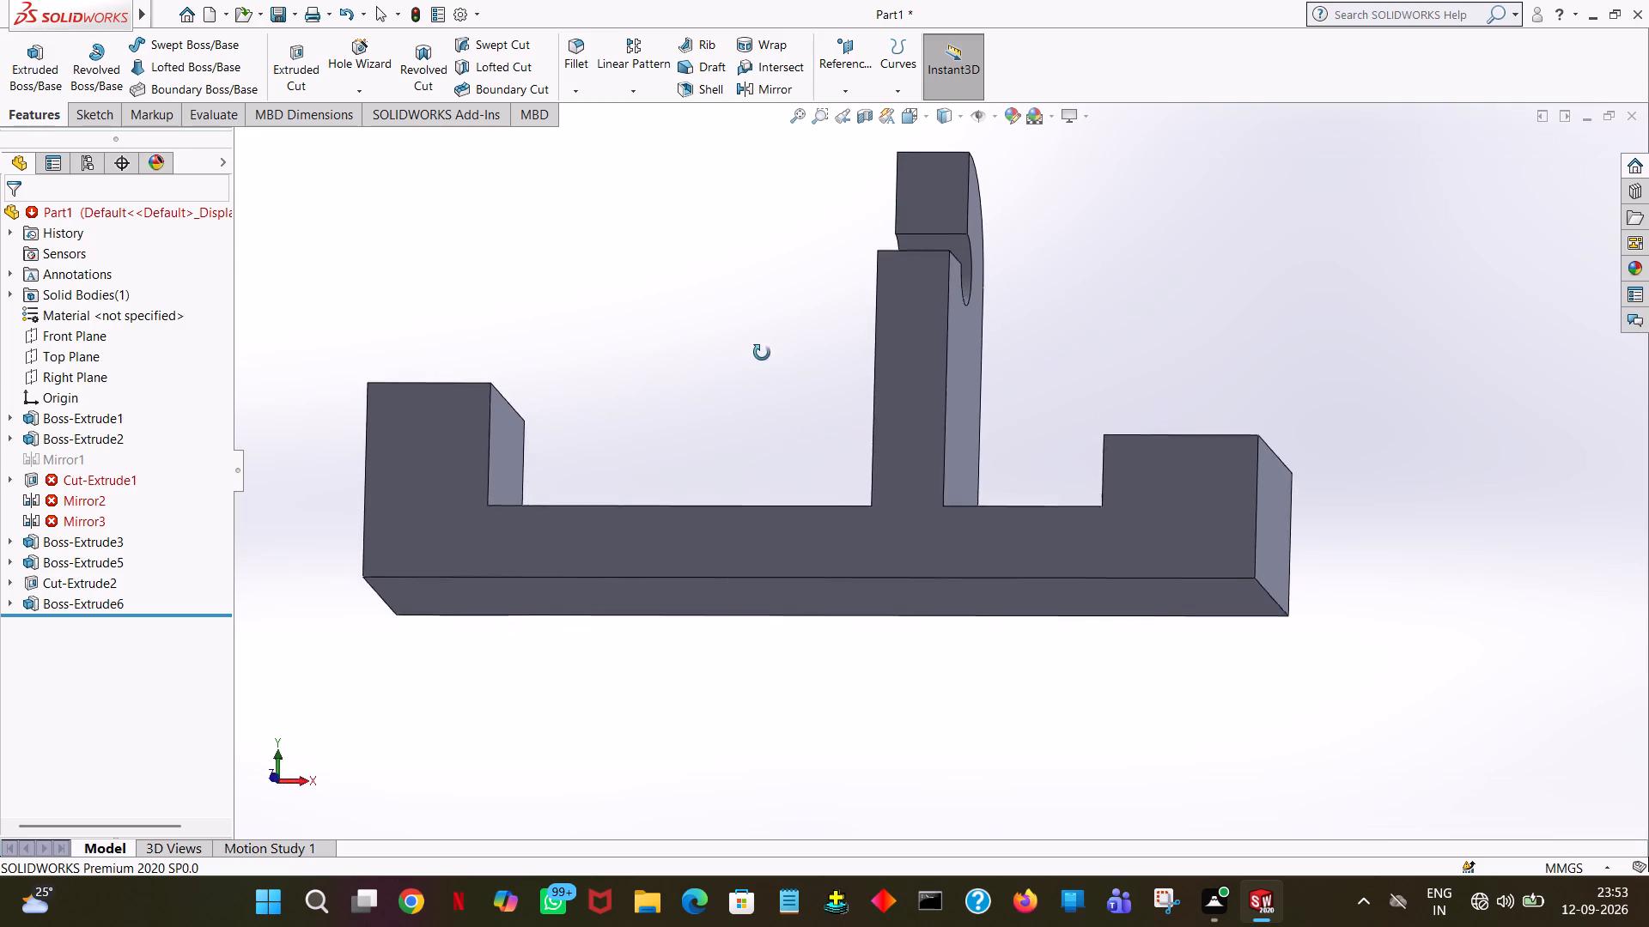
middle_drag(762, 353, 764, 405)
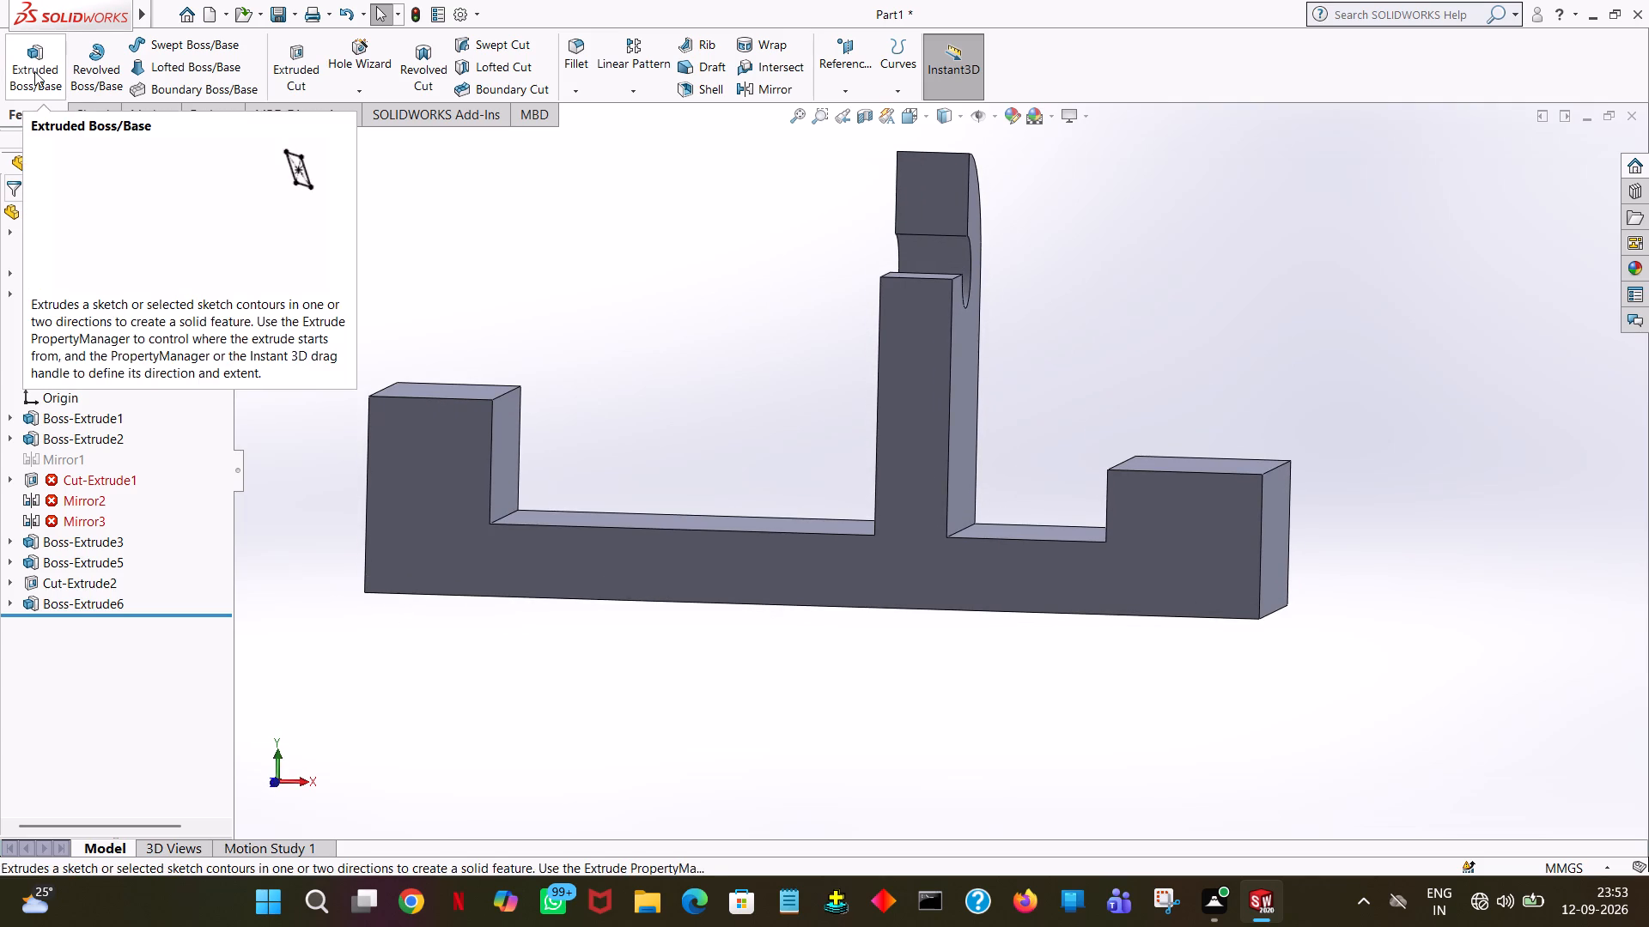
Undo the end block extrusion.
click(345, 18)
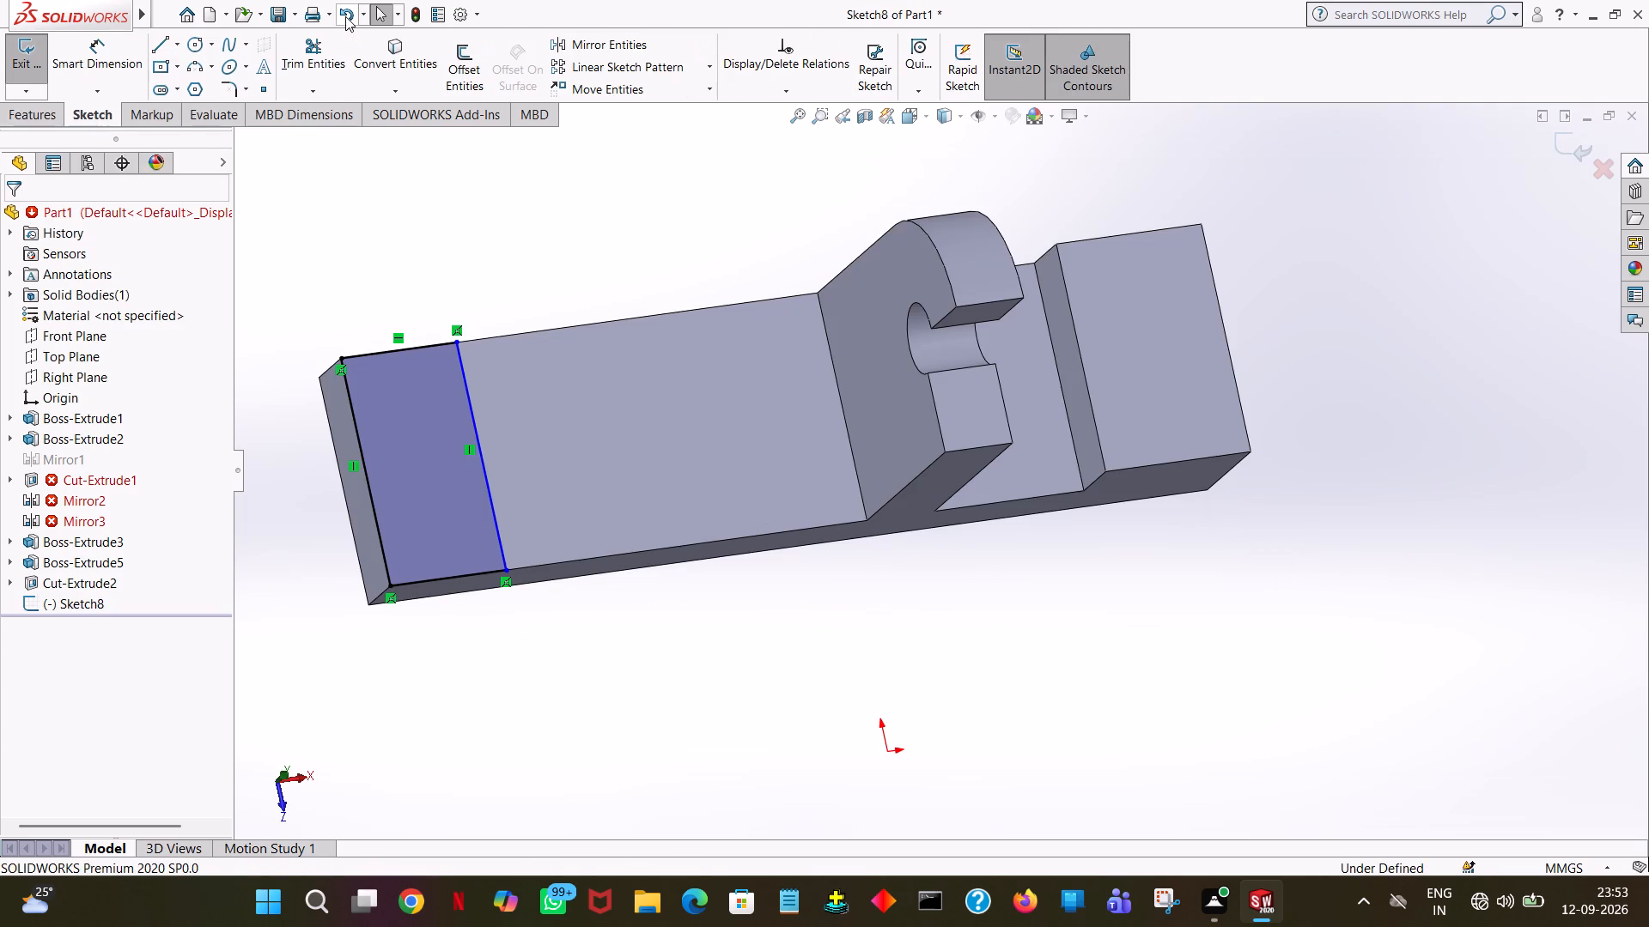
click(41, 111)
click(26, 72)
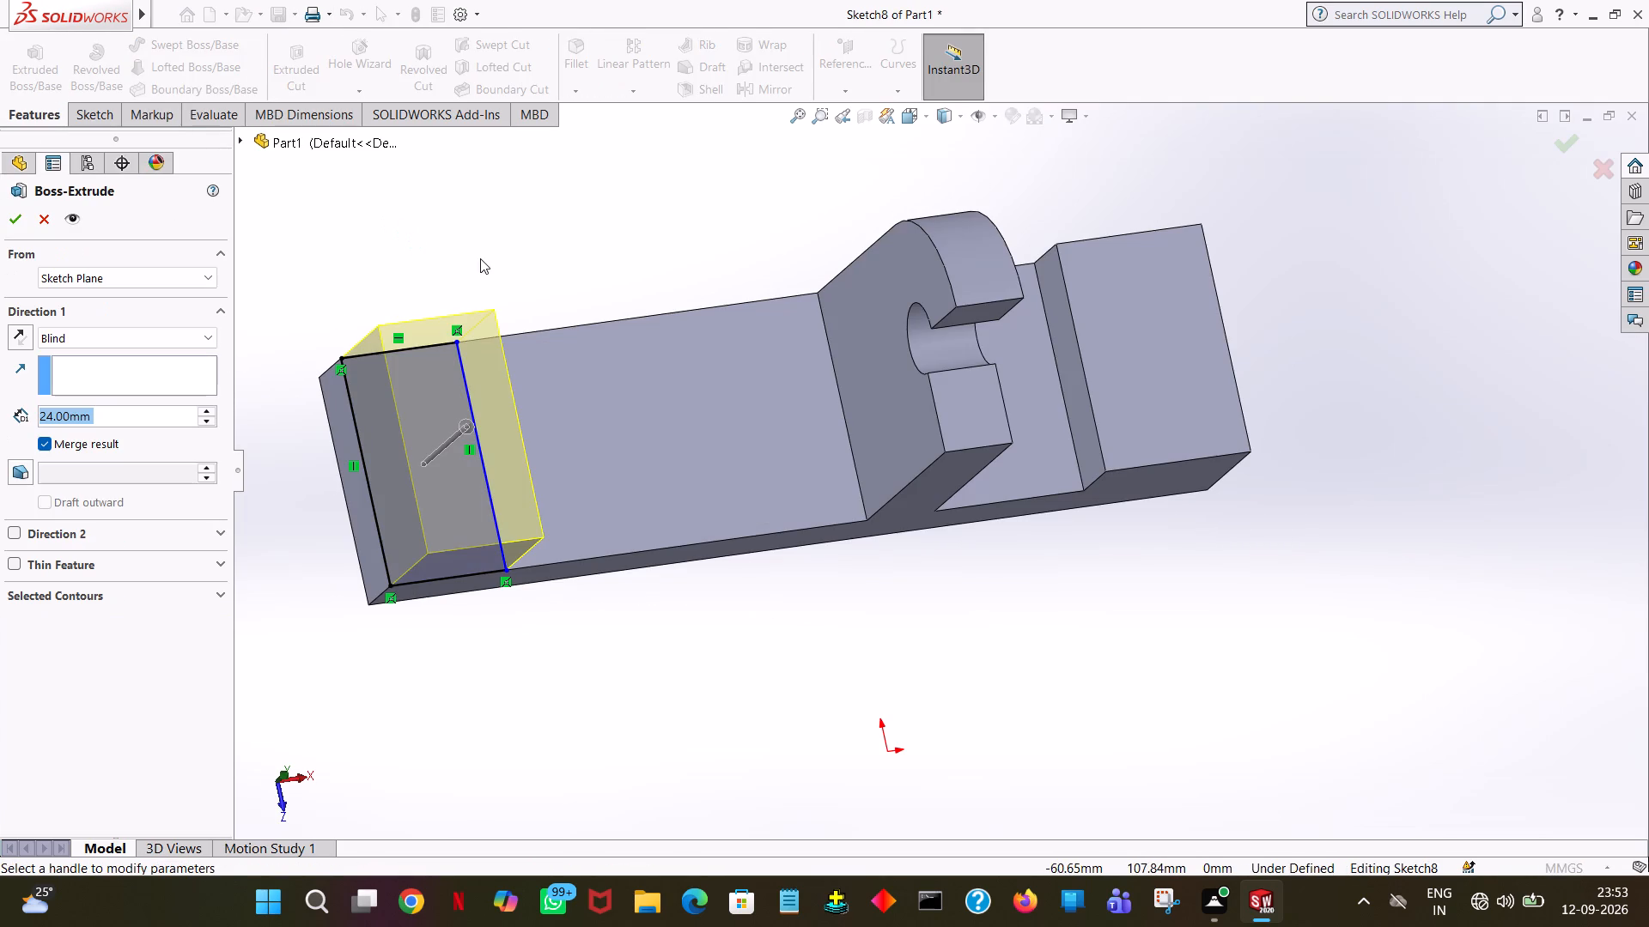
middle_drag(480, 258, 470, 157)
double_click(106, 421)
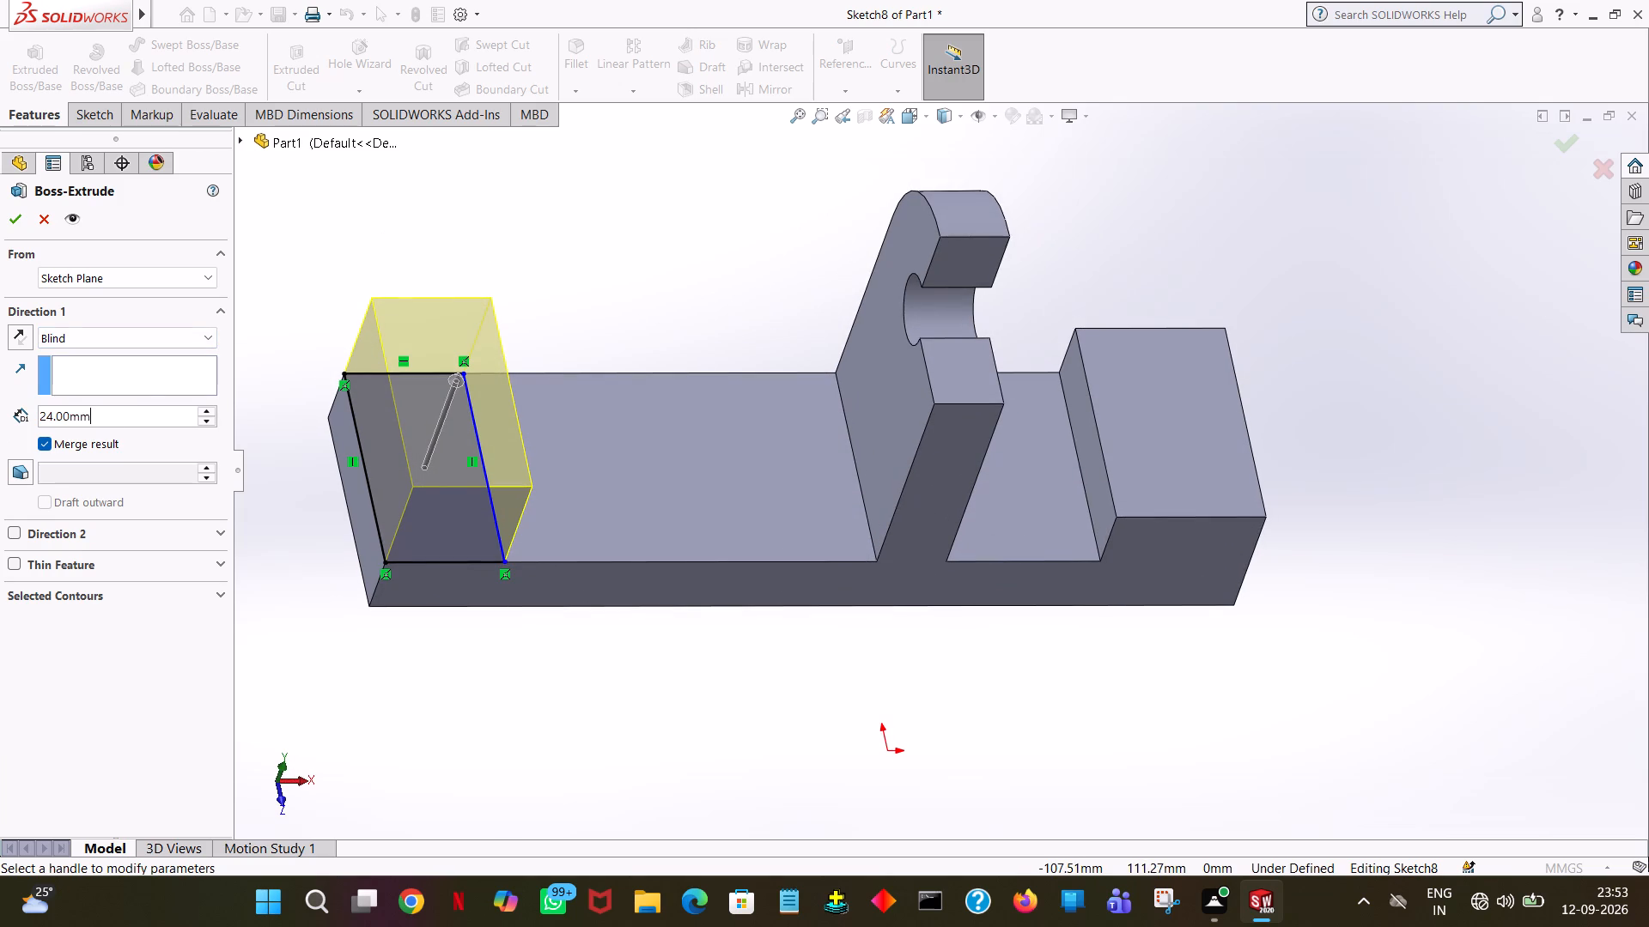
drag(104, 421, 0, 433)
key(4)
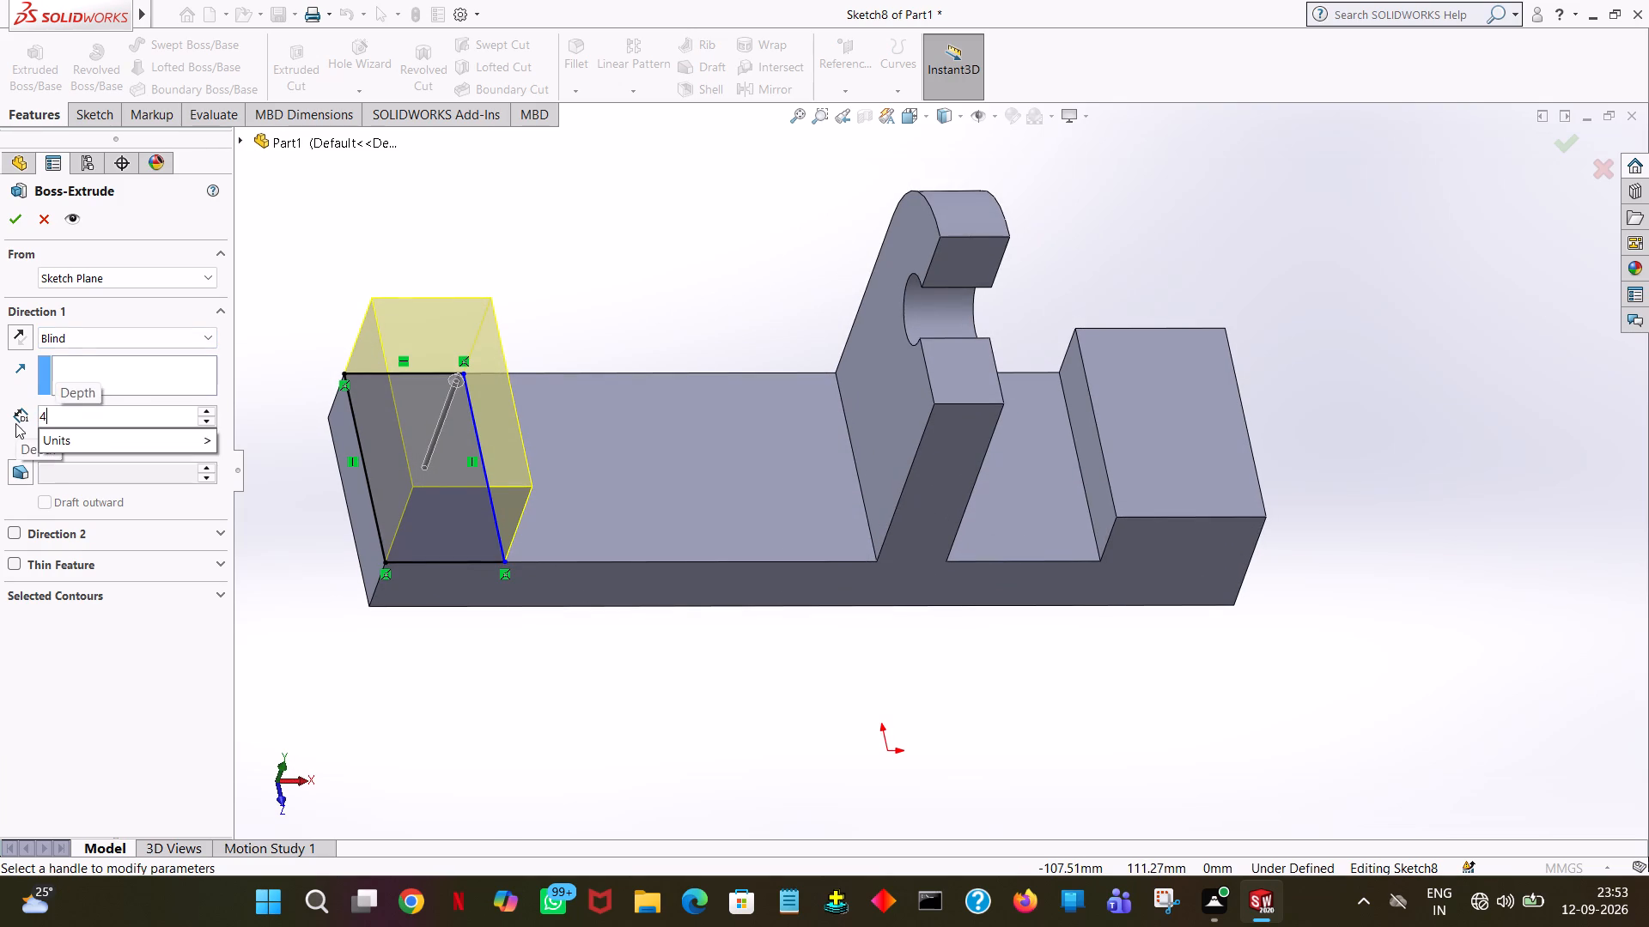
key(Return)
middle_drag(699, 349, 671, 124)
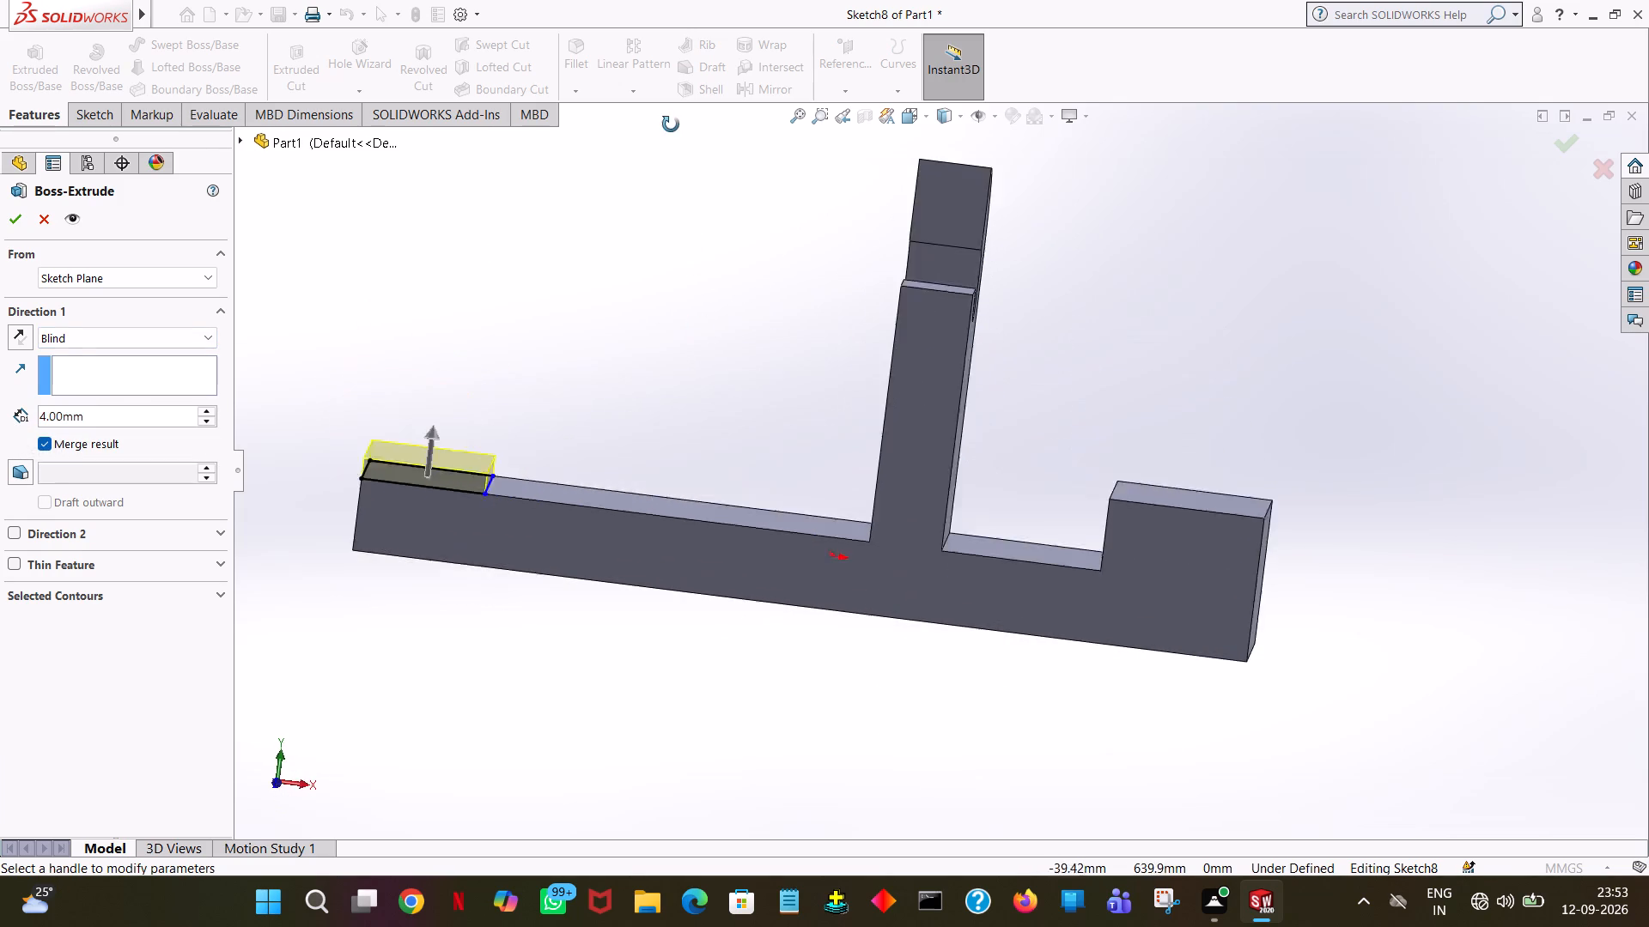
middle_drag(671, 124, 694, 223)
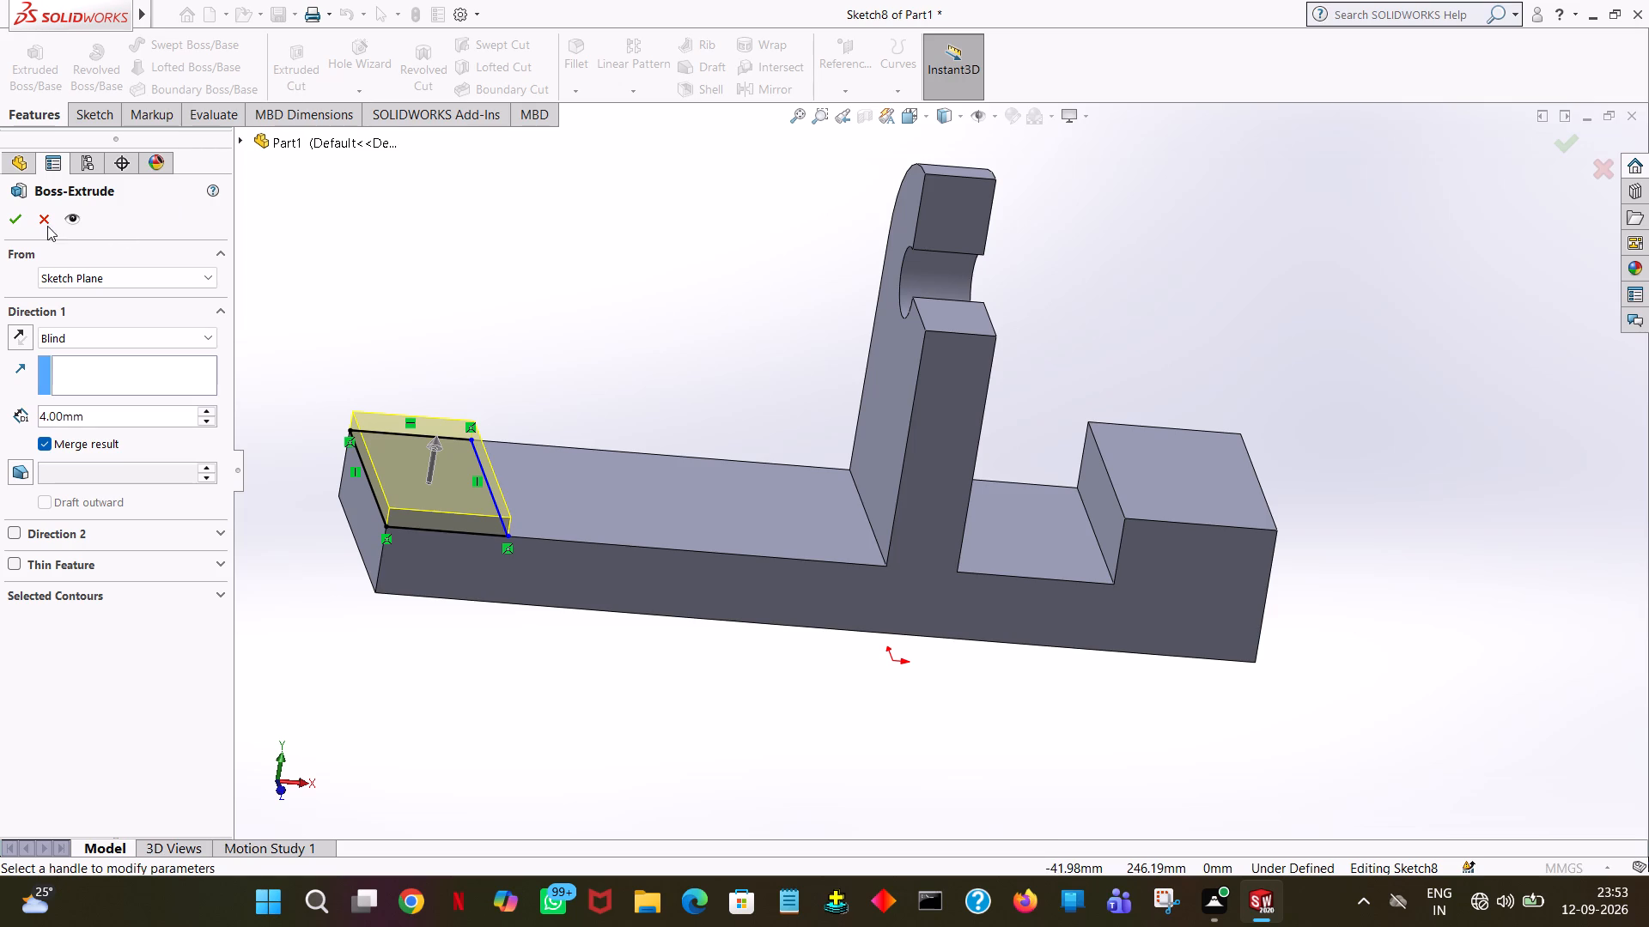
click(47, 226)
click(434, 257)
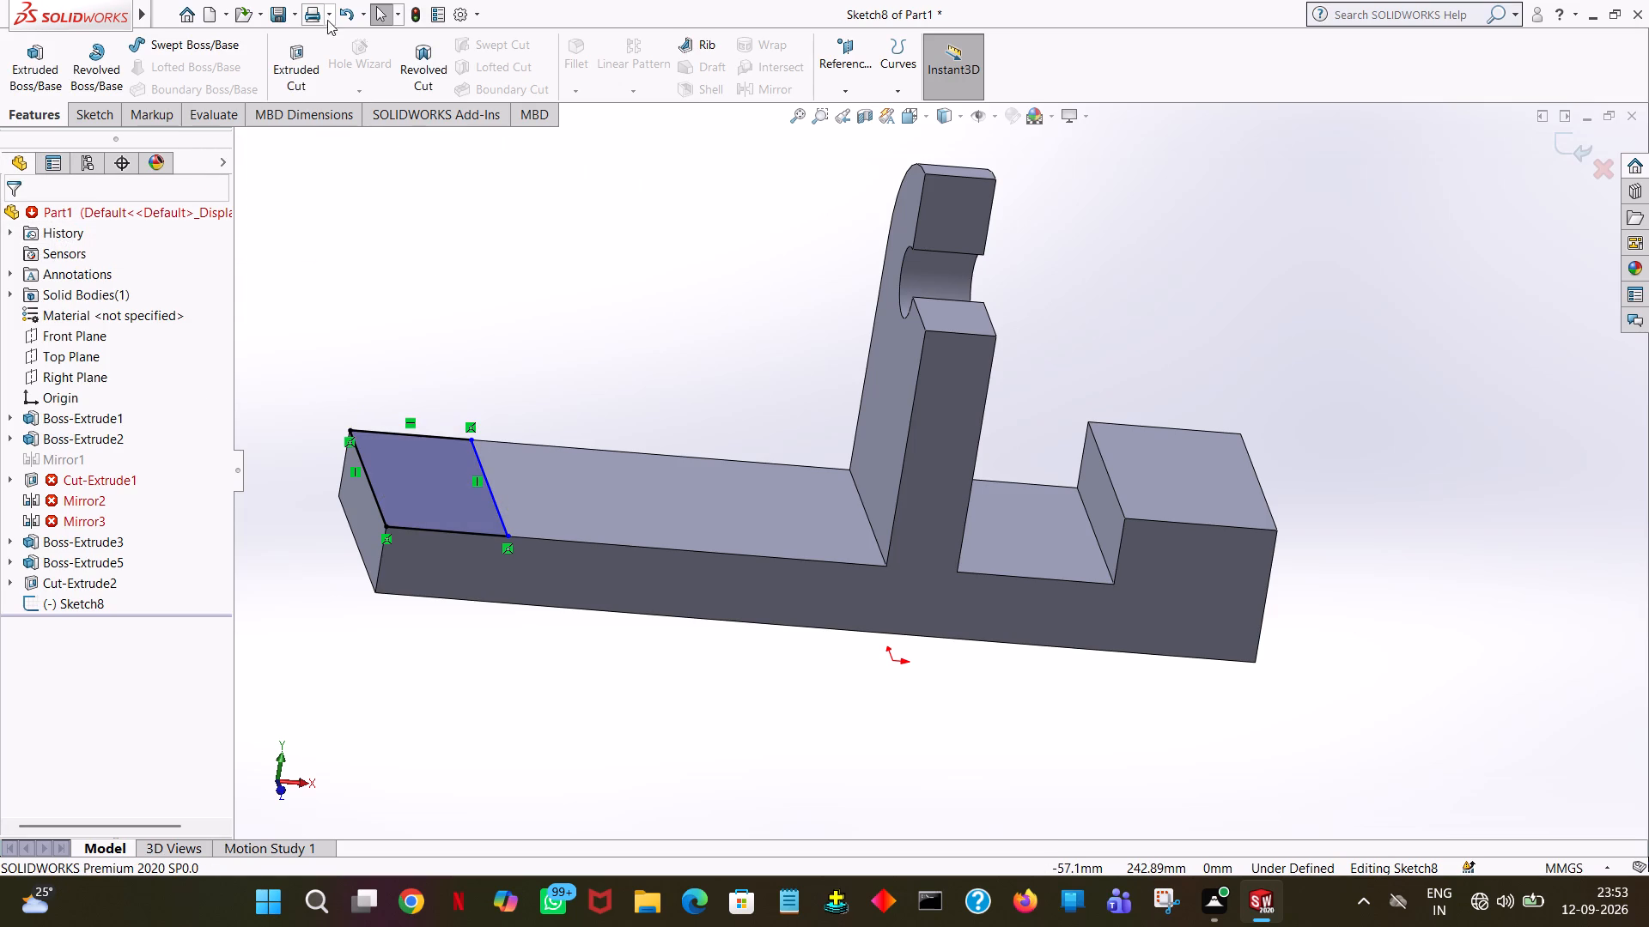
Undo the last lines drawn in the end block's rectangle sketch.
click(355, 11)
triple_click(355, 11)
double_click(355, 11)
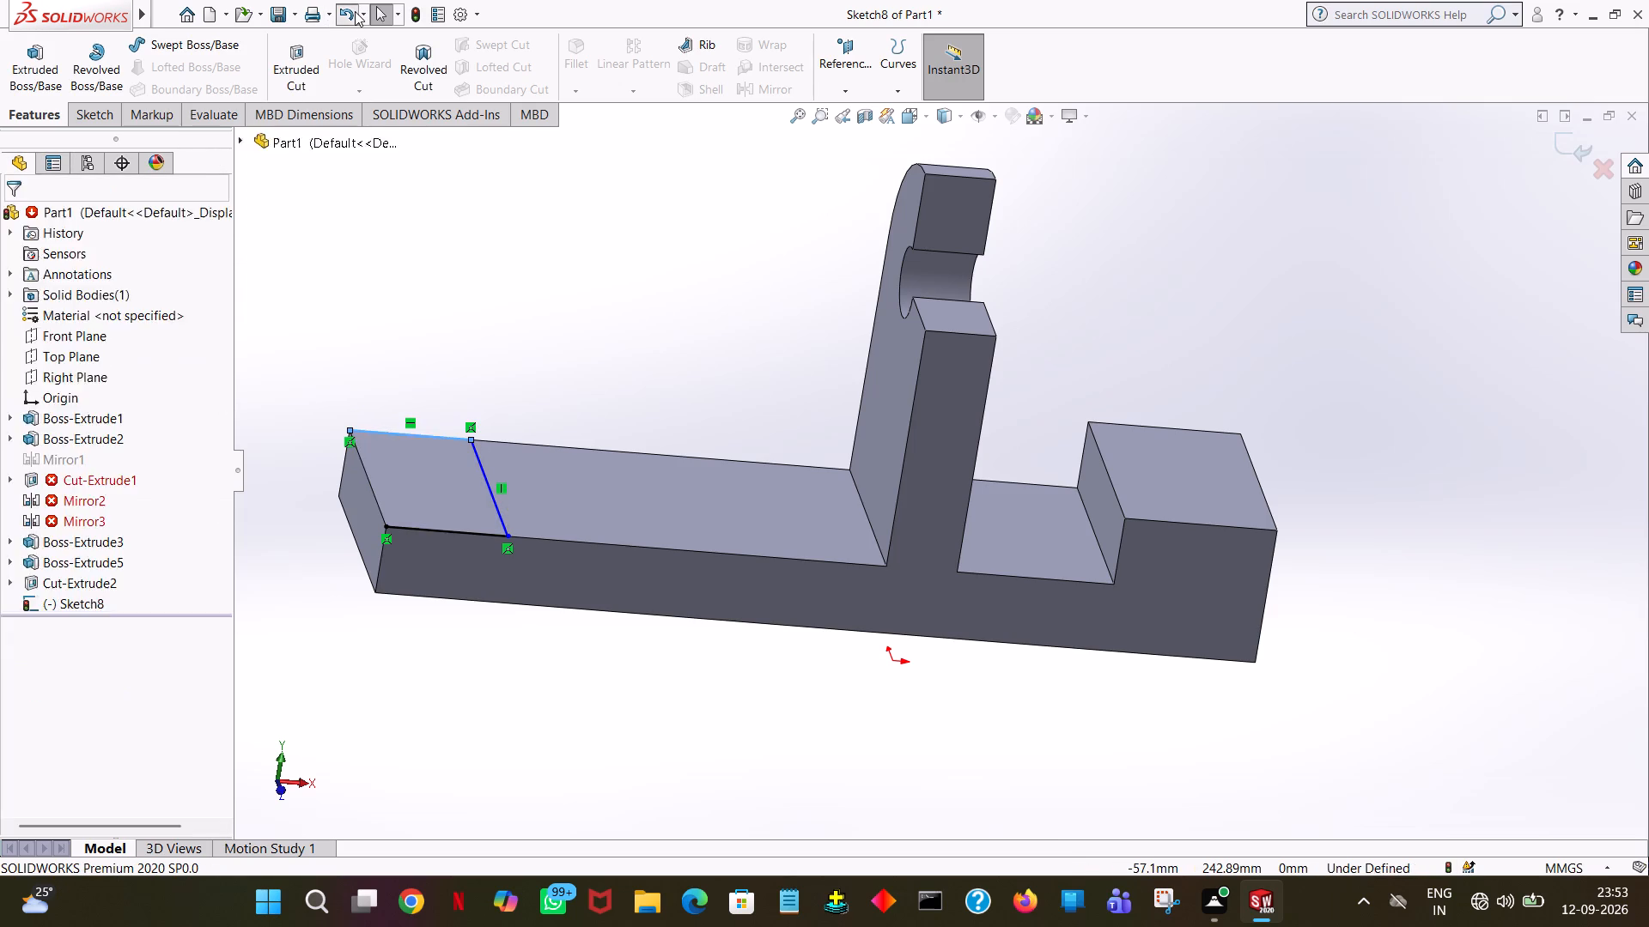
Create a new part document.
click(223, 24)
click(240, 45)
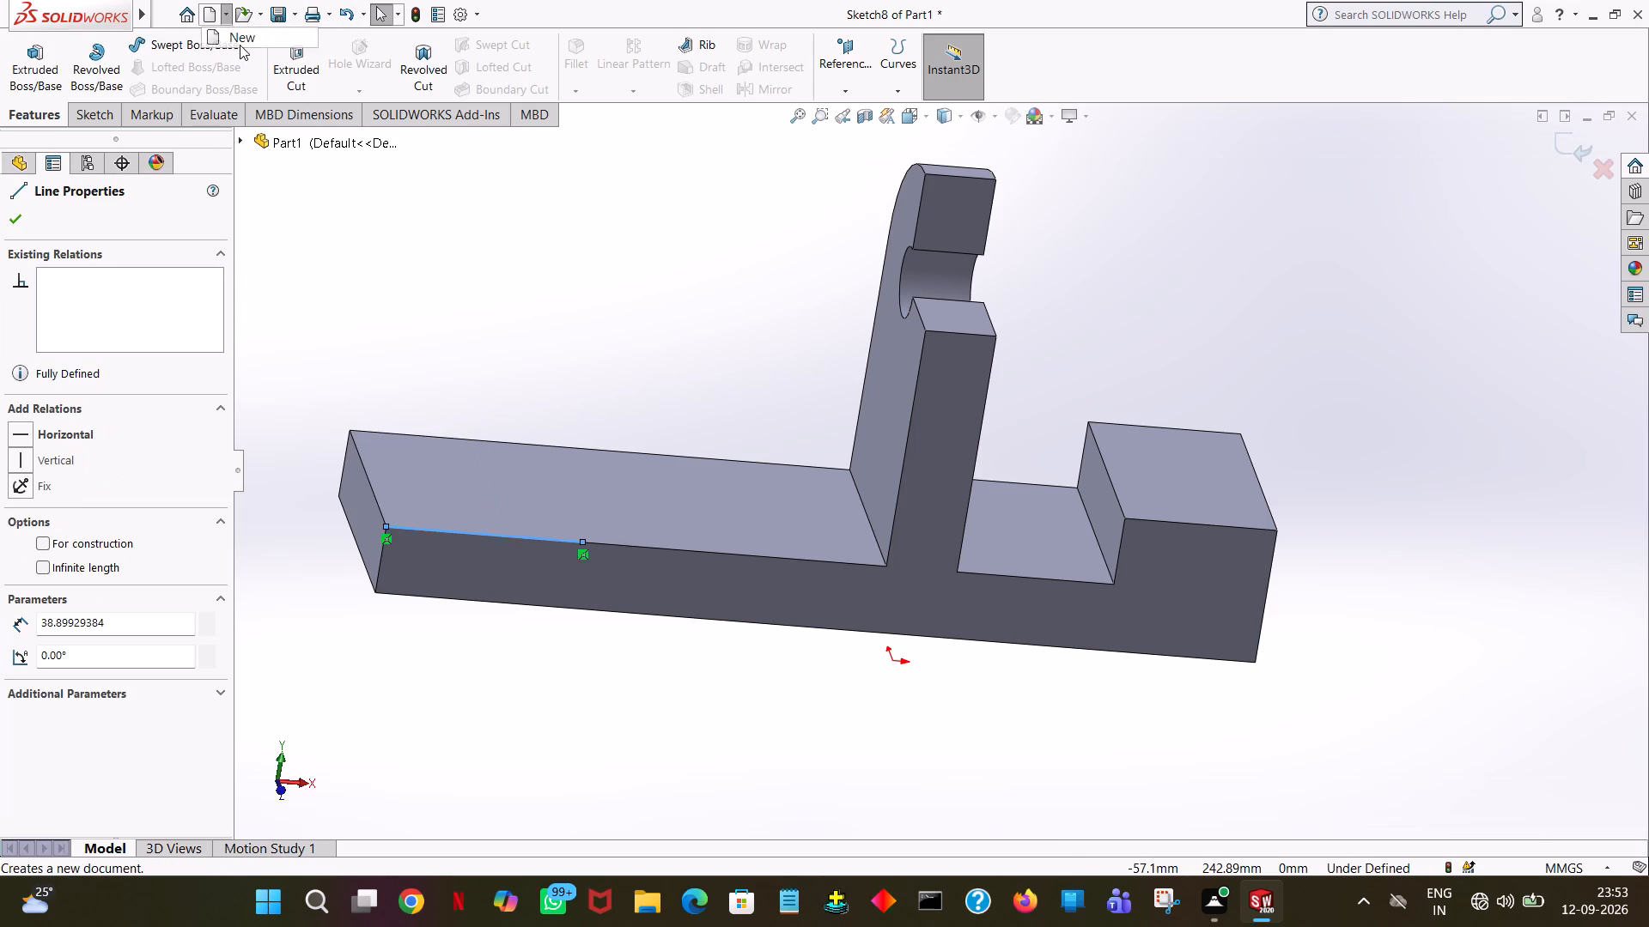
double_click(427, 391)
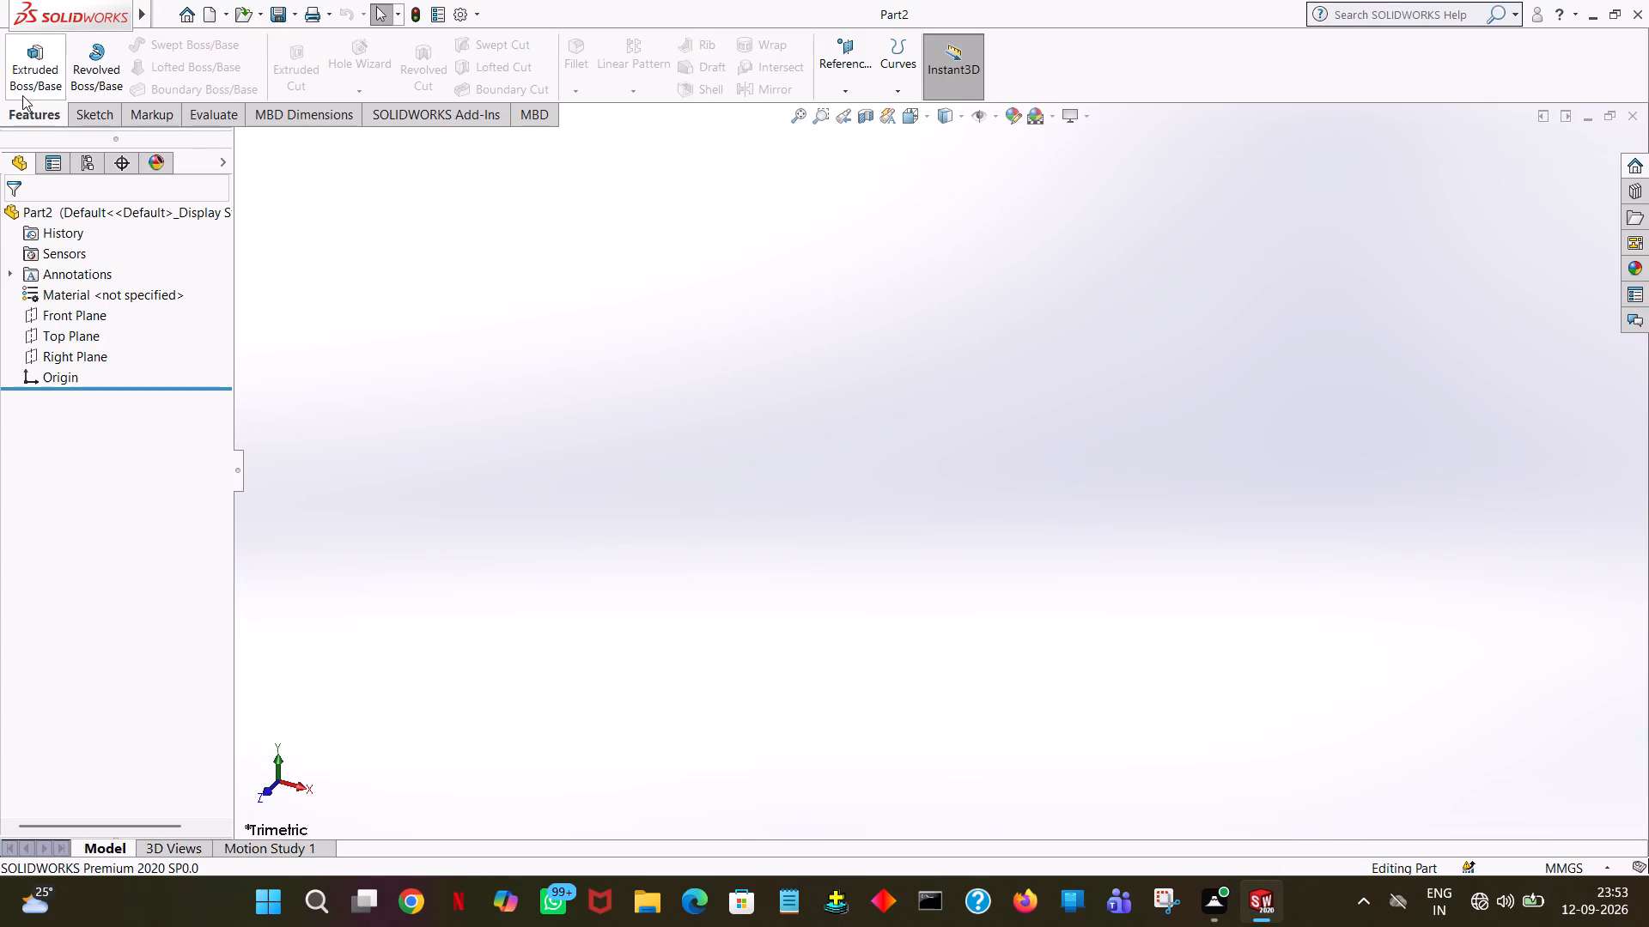
Start a sketch on the Top Plane and draw a horizontal line from the origin in +X, with length 174/2 mm.
click(99, 123)
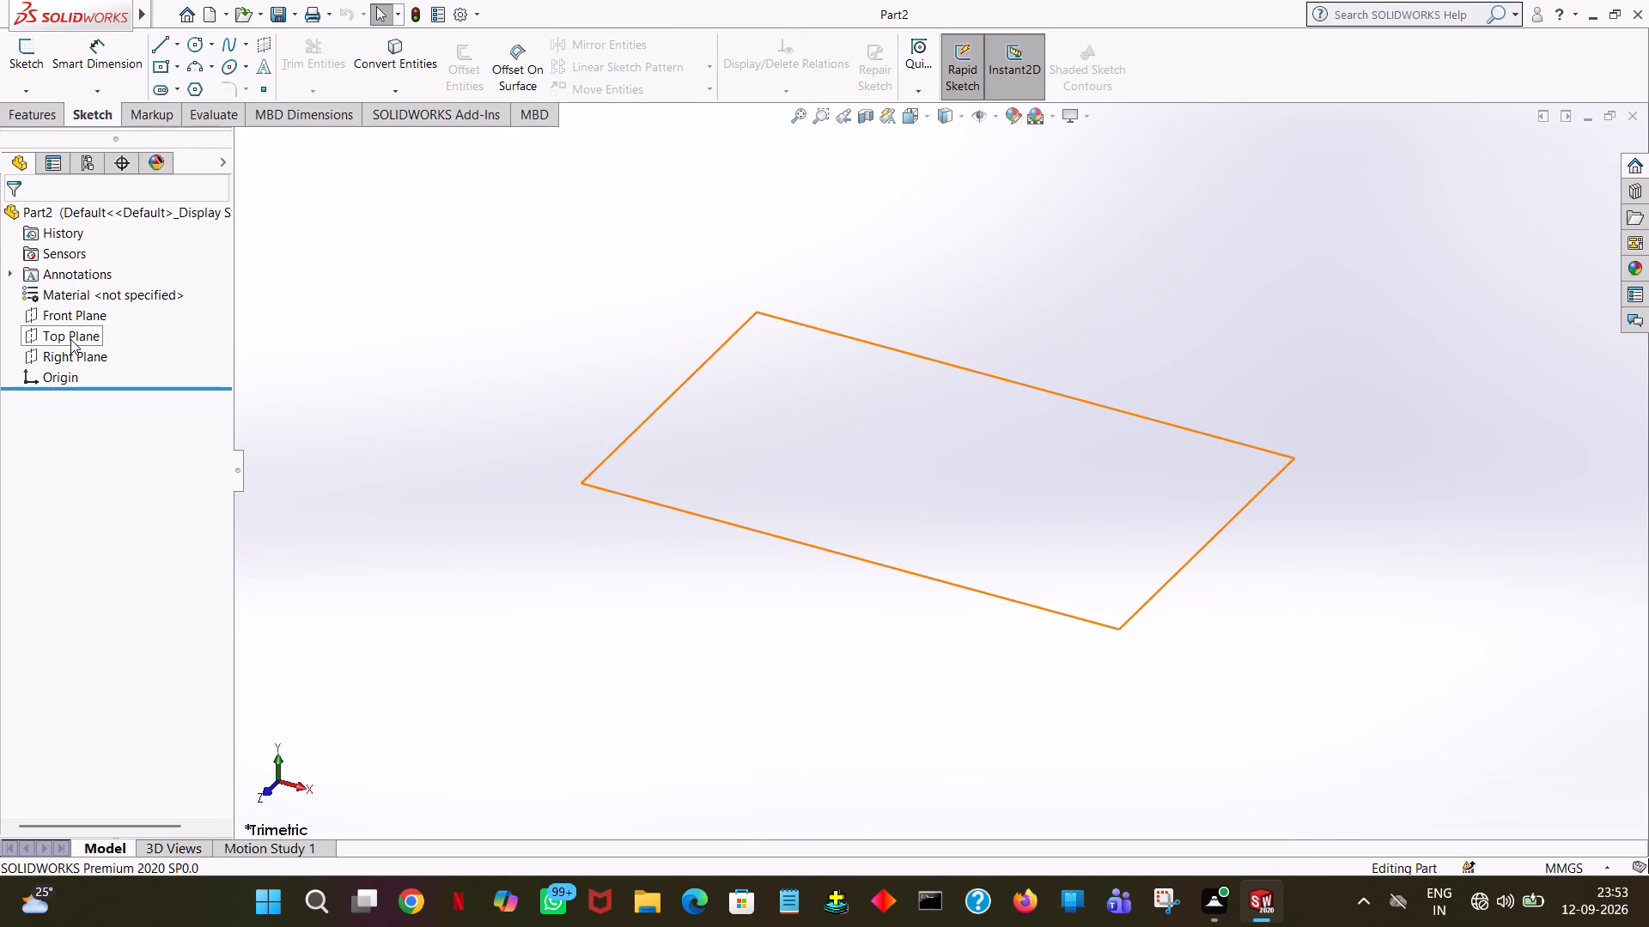
click(70, 339)
click(88, 315)
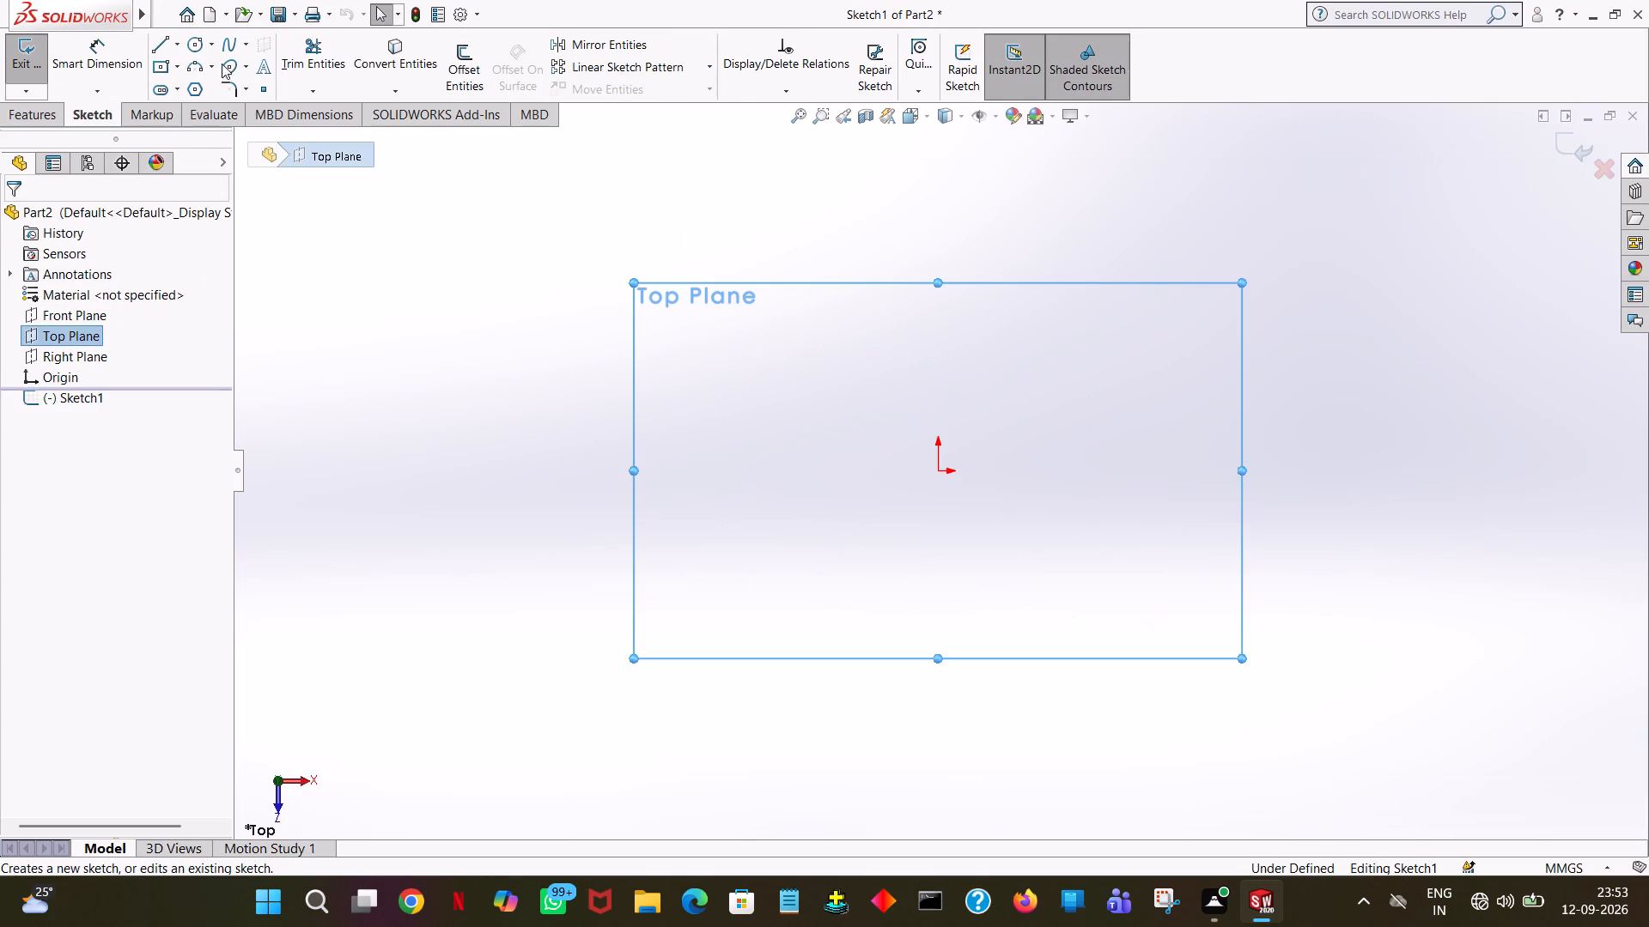
click(164, 45)
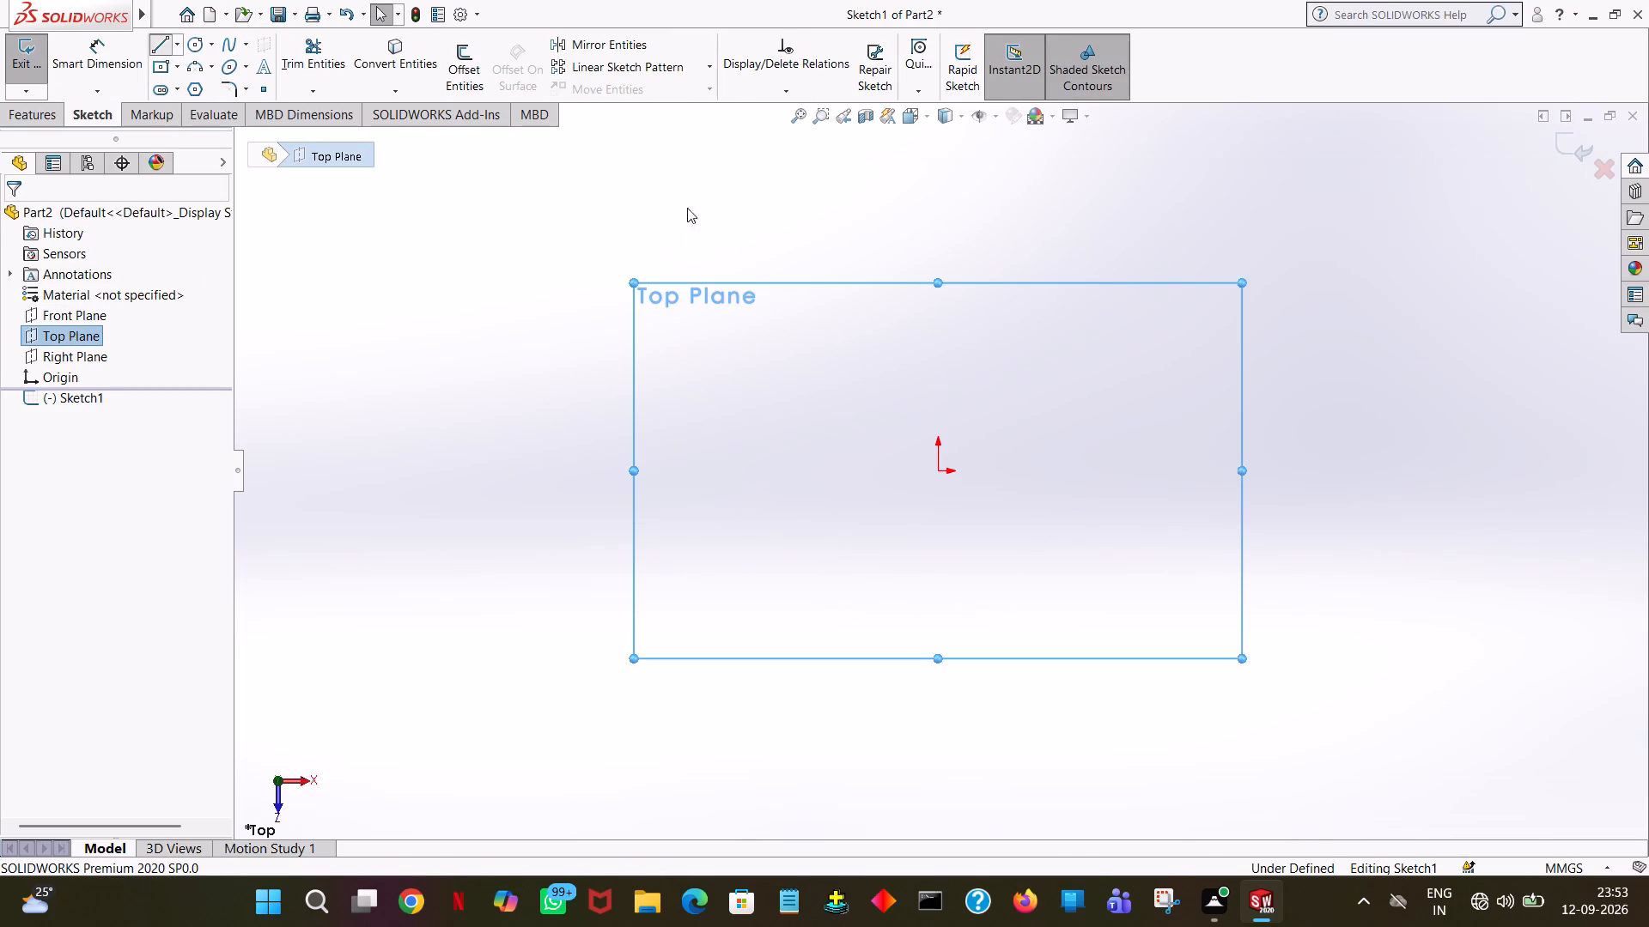
click(939, 470)
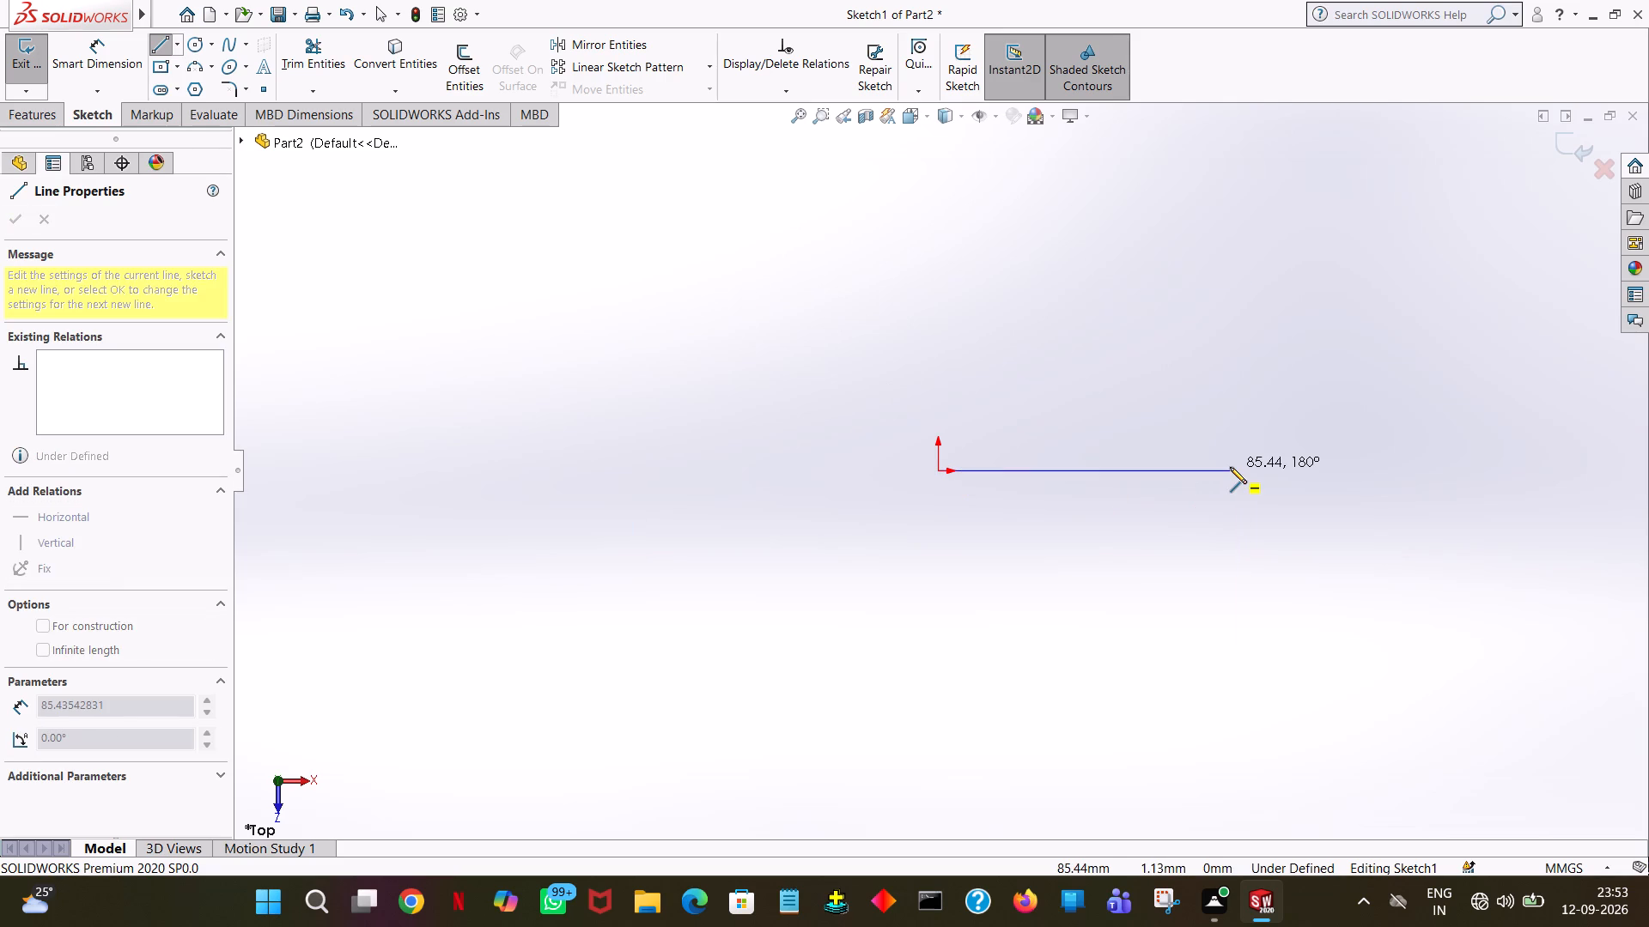
click(1230, 467)
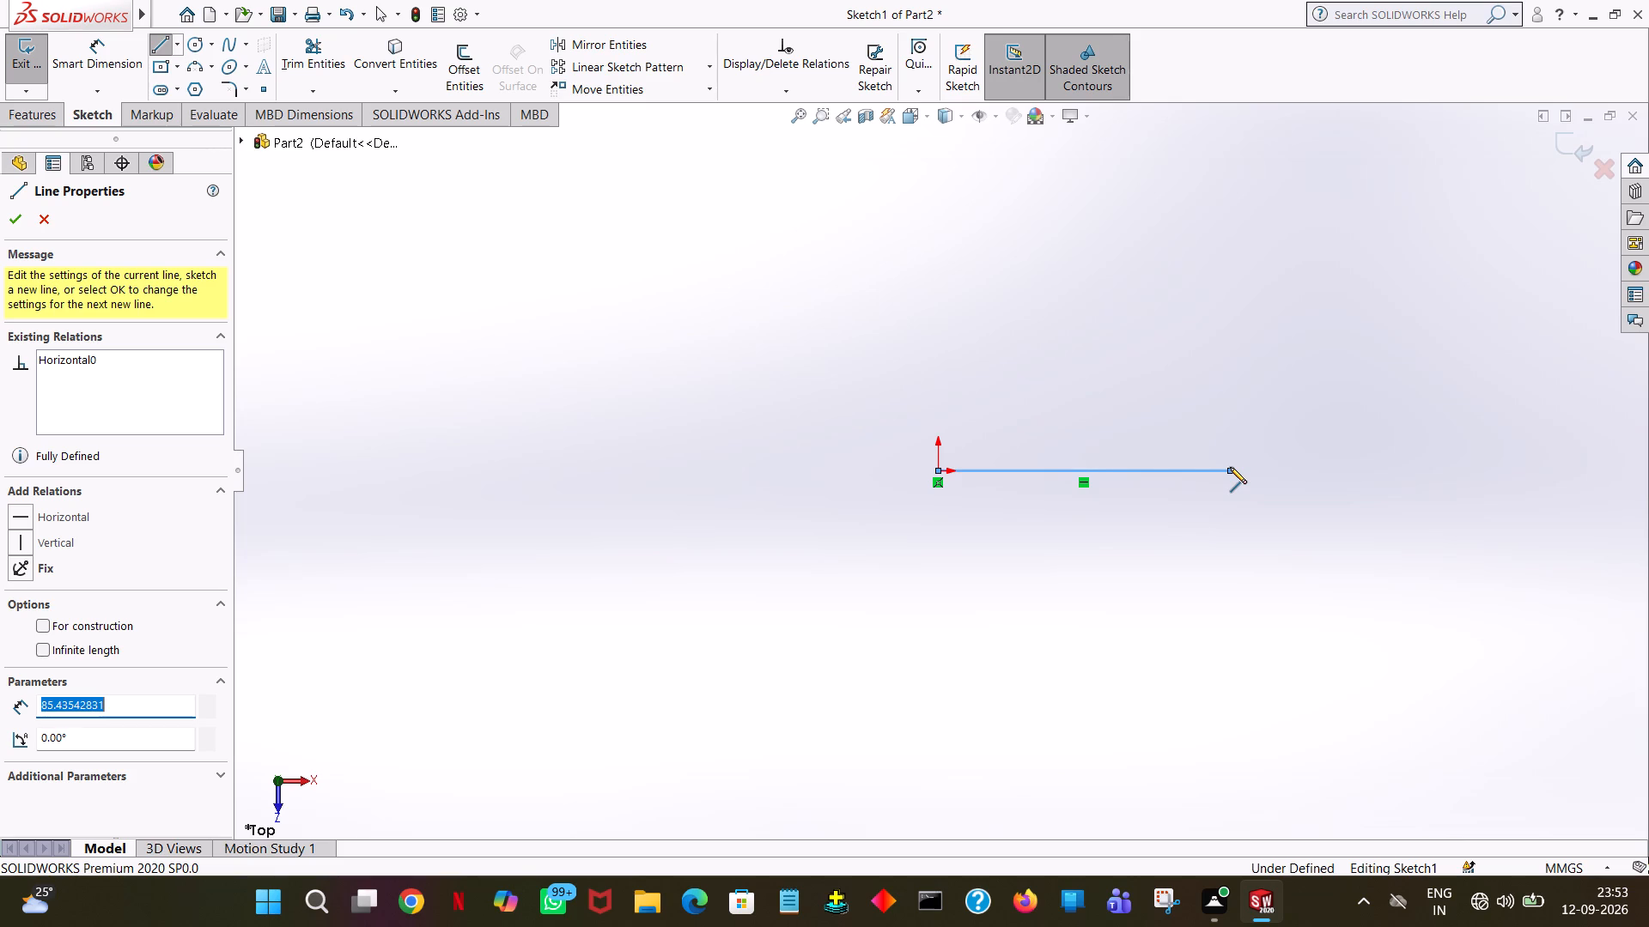
text(14)
key(BackSpace)
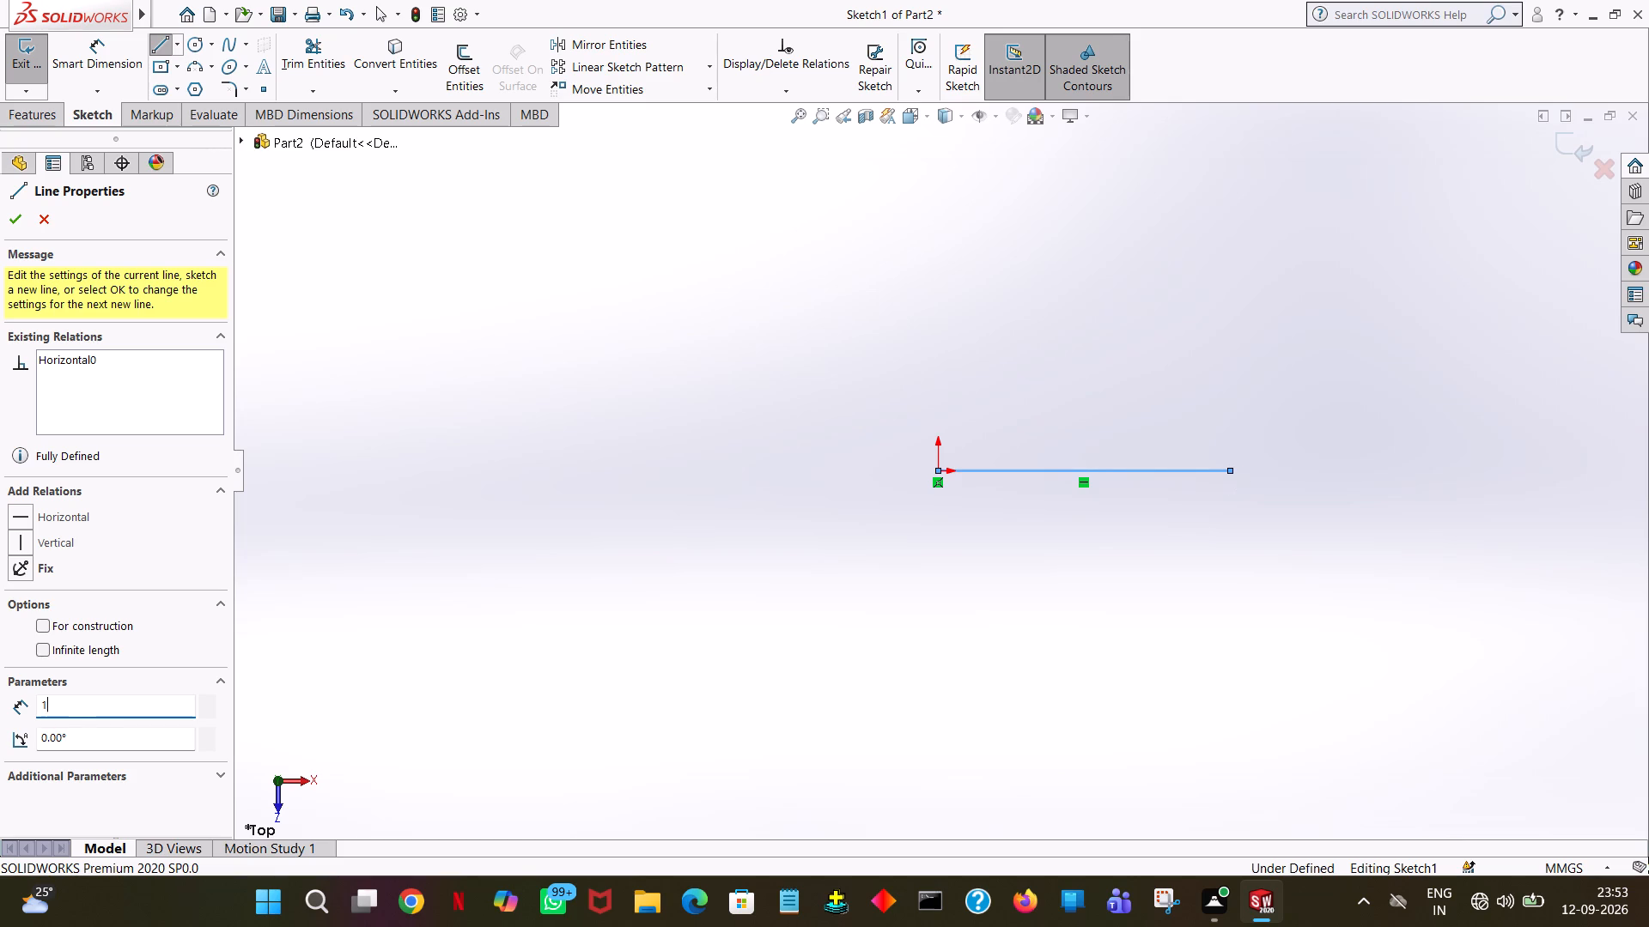
key(7)
text(4/)
key(2)
key(Return)
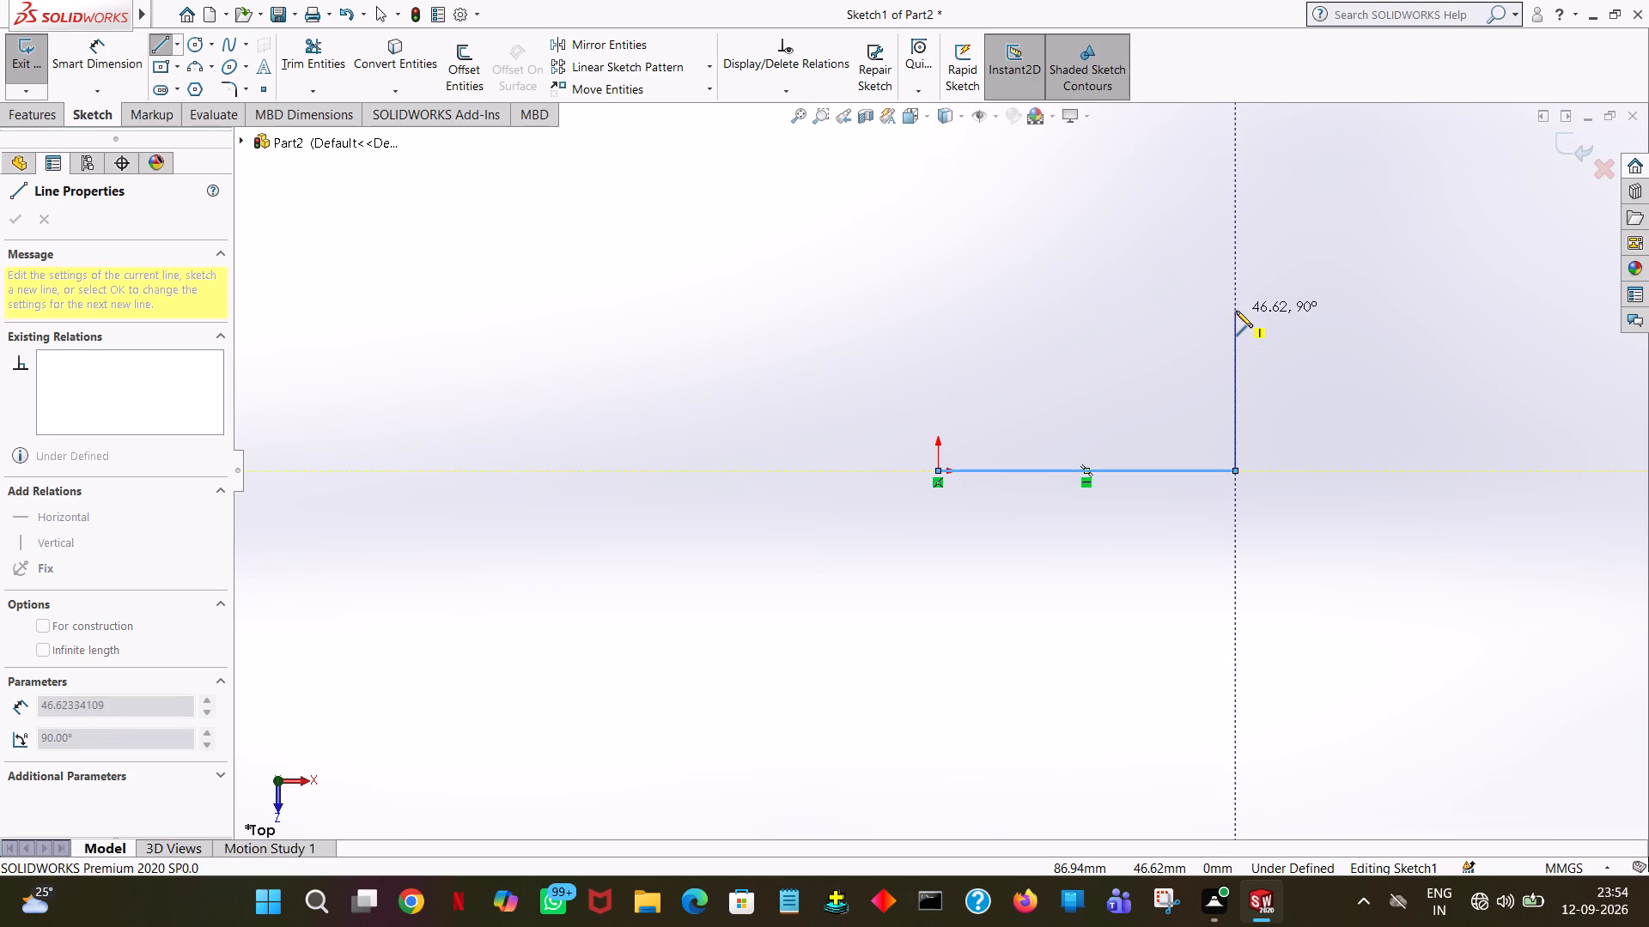
Continue the base outline with a vertical line of 46/2 mm and a 174 mm horizontal line back past the origin.
click(1236, 310)
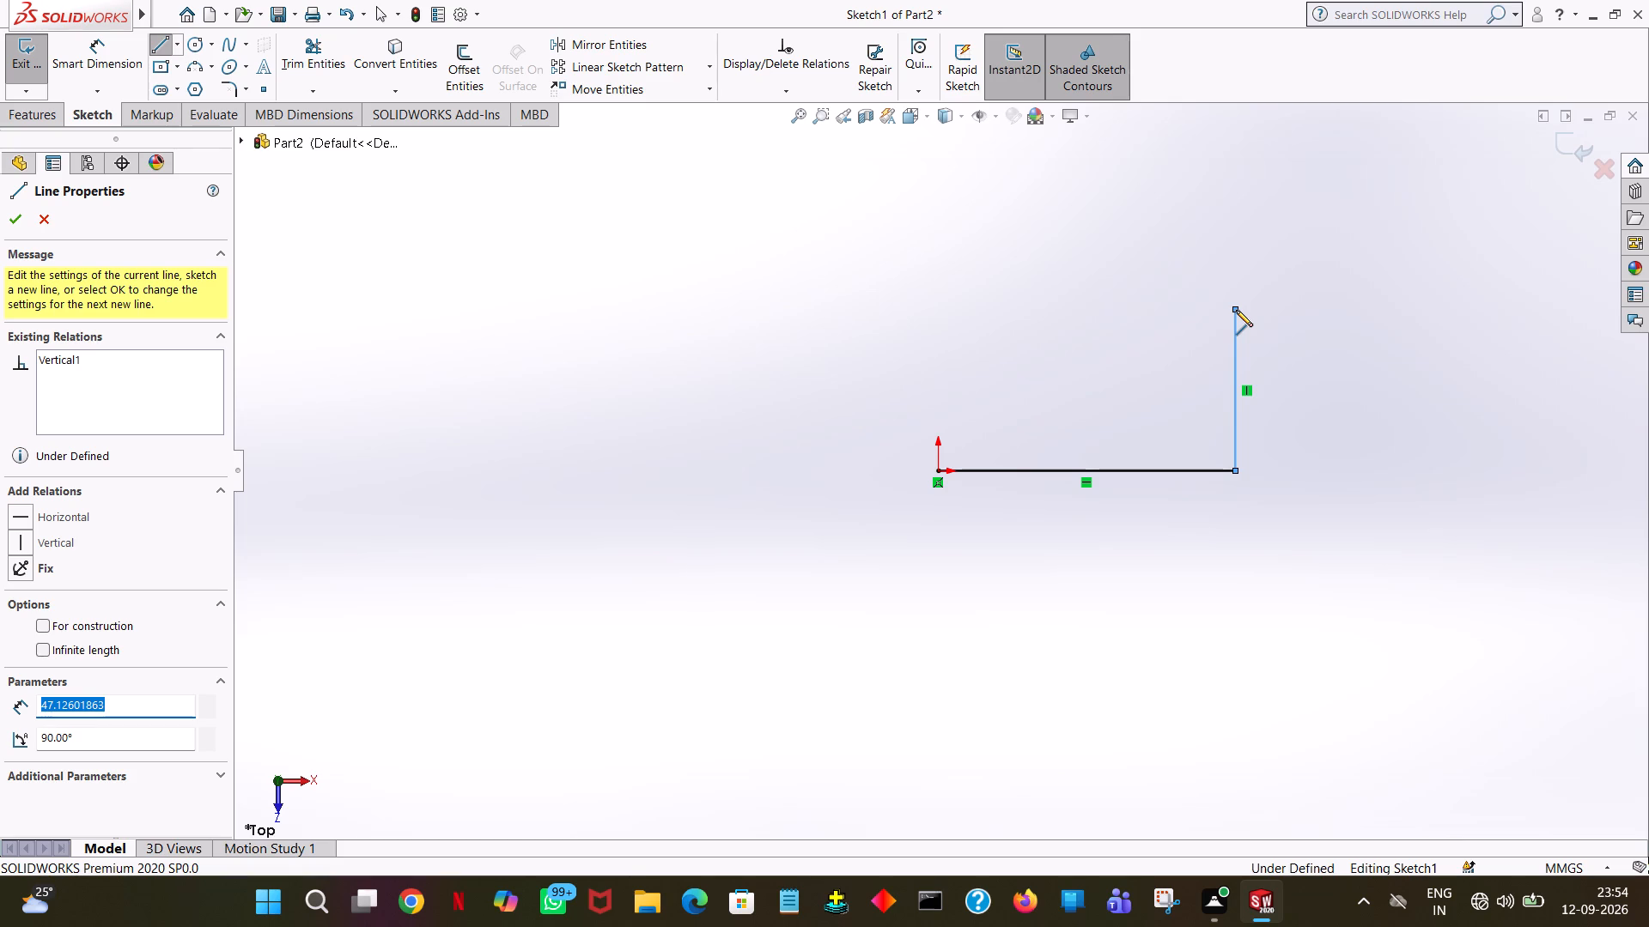
key(4)
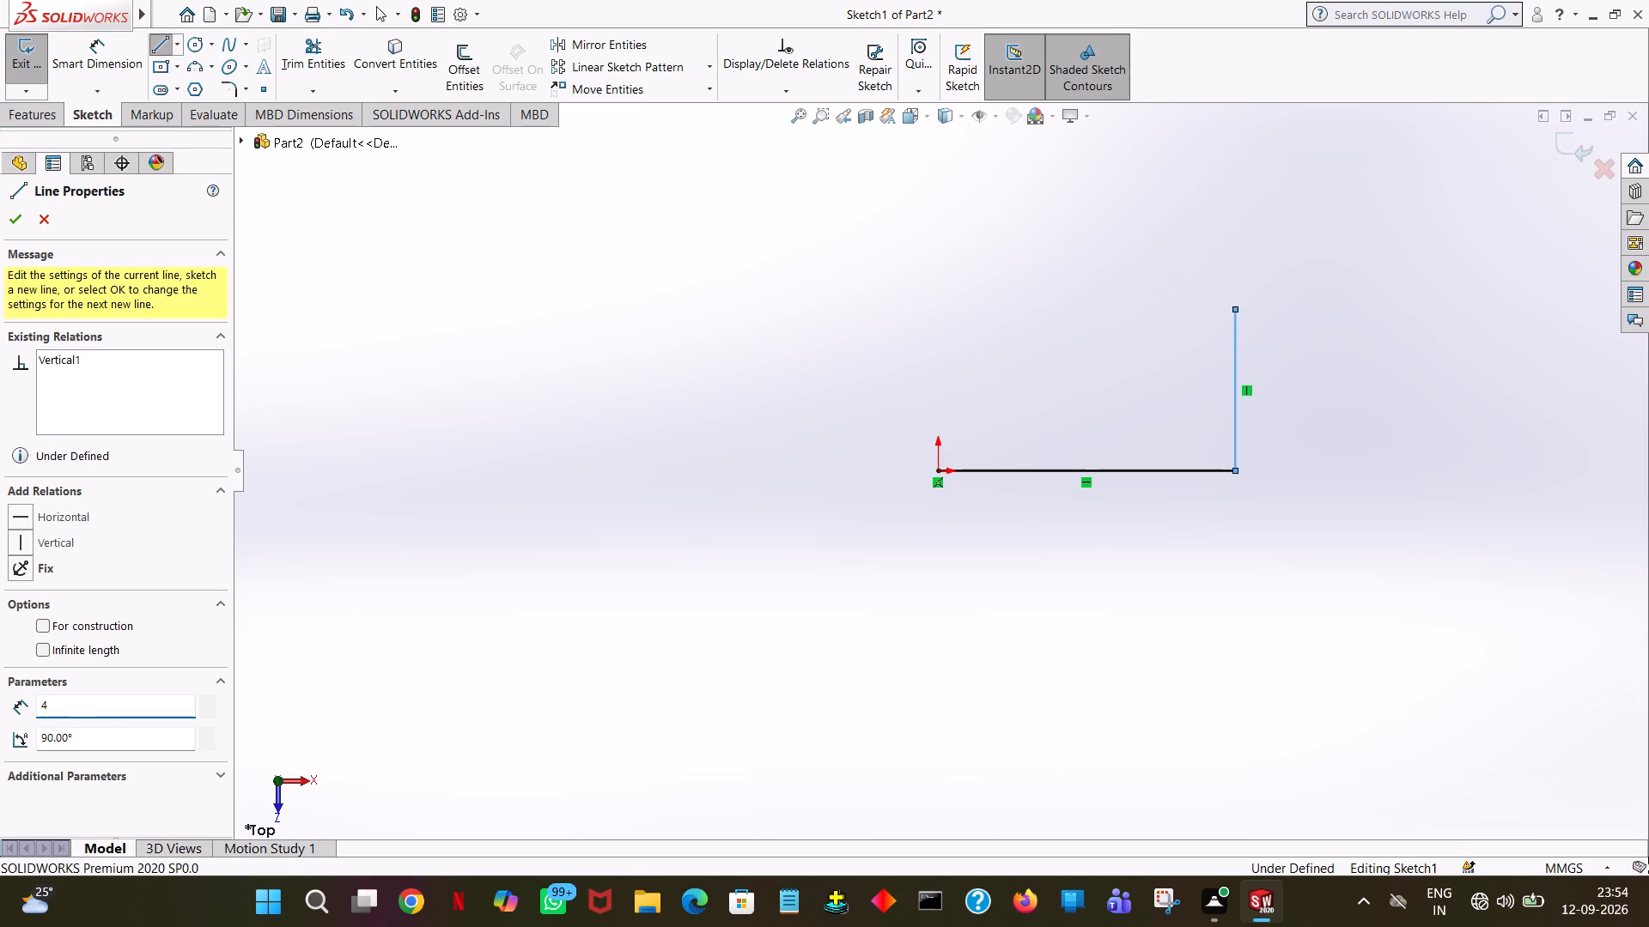
text(6/2)
key(Return)
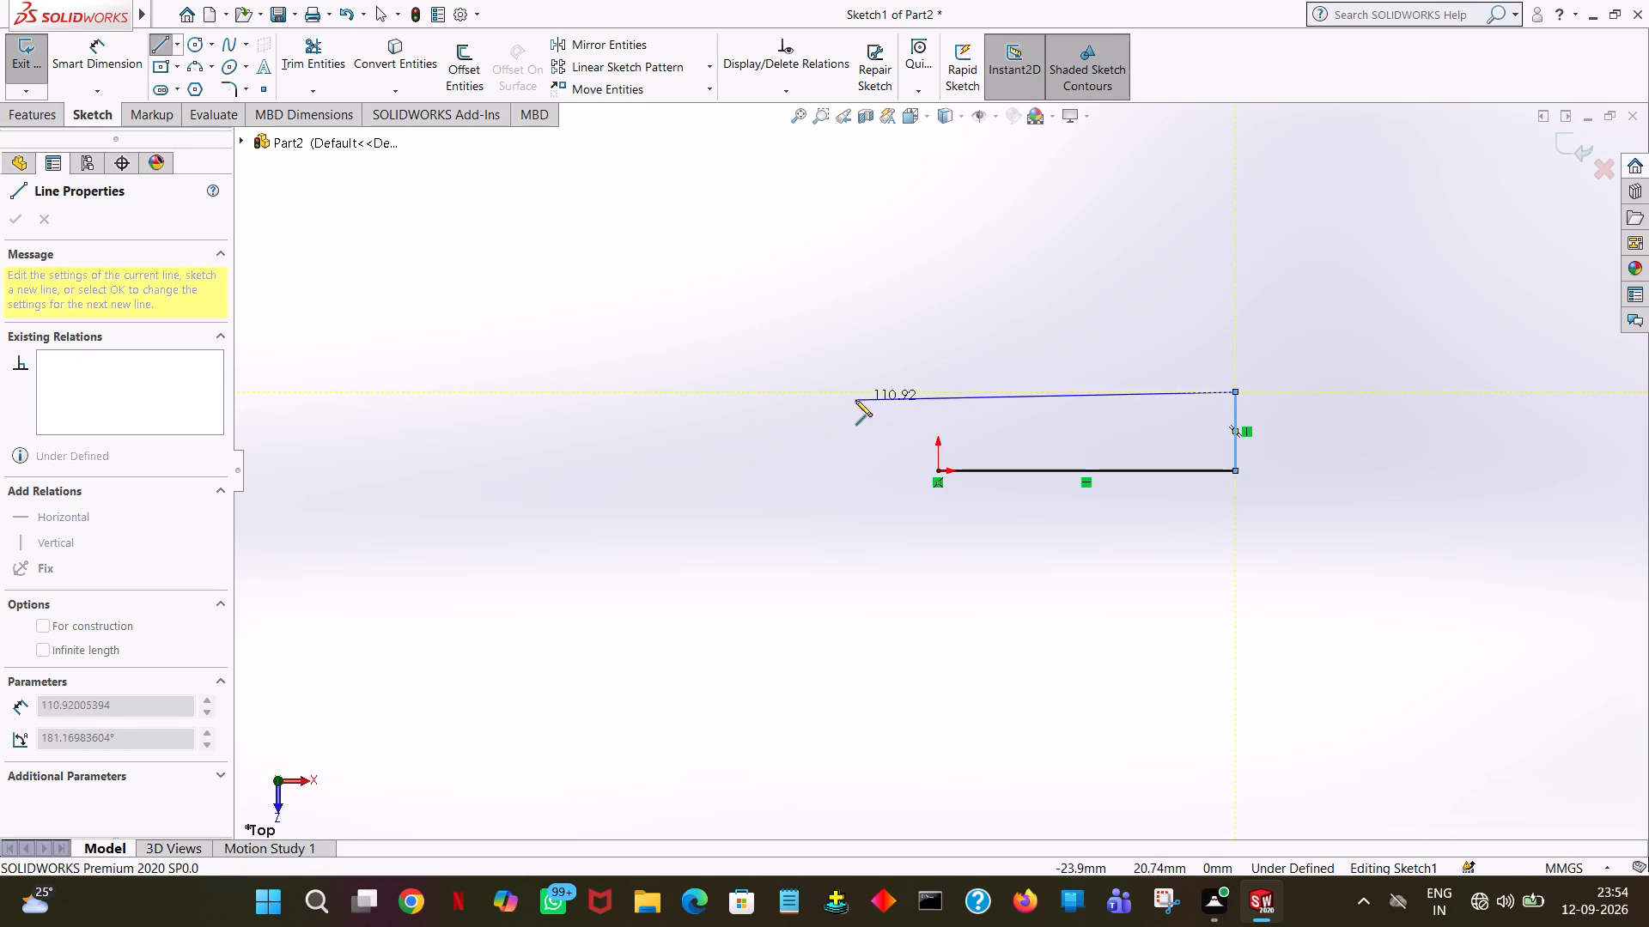
click(685, 391)
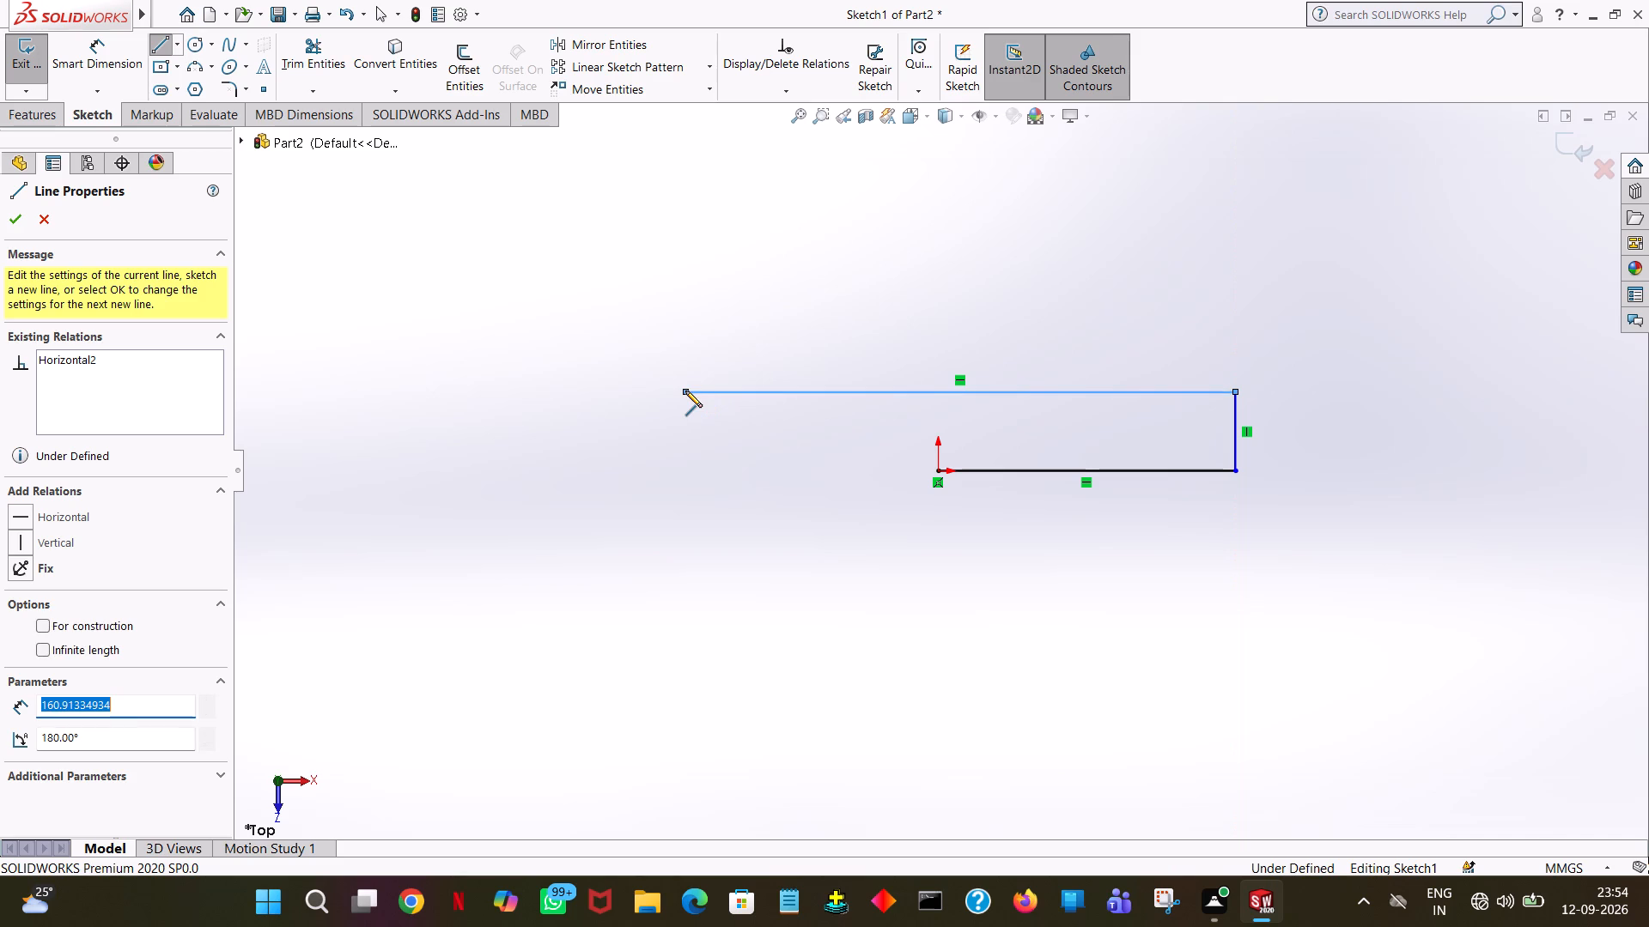
text(174)
key(Return)
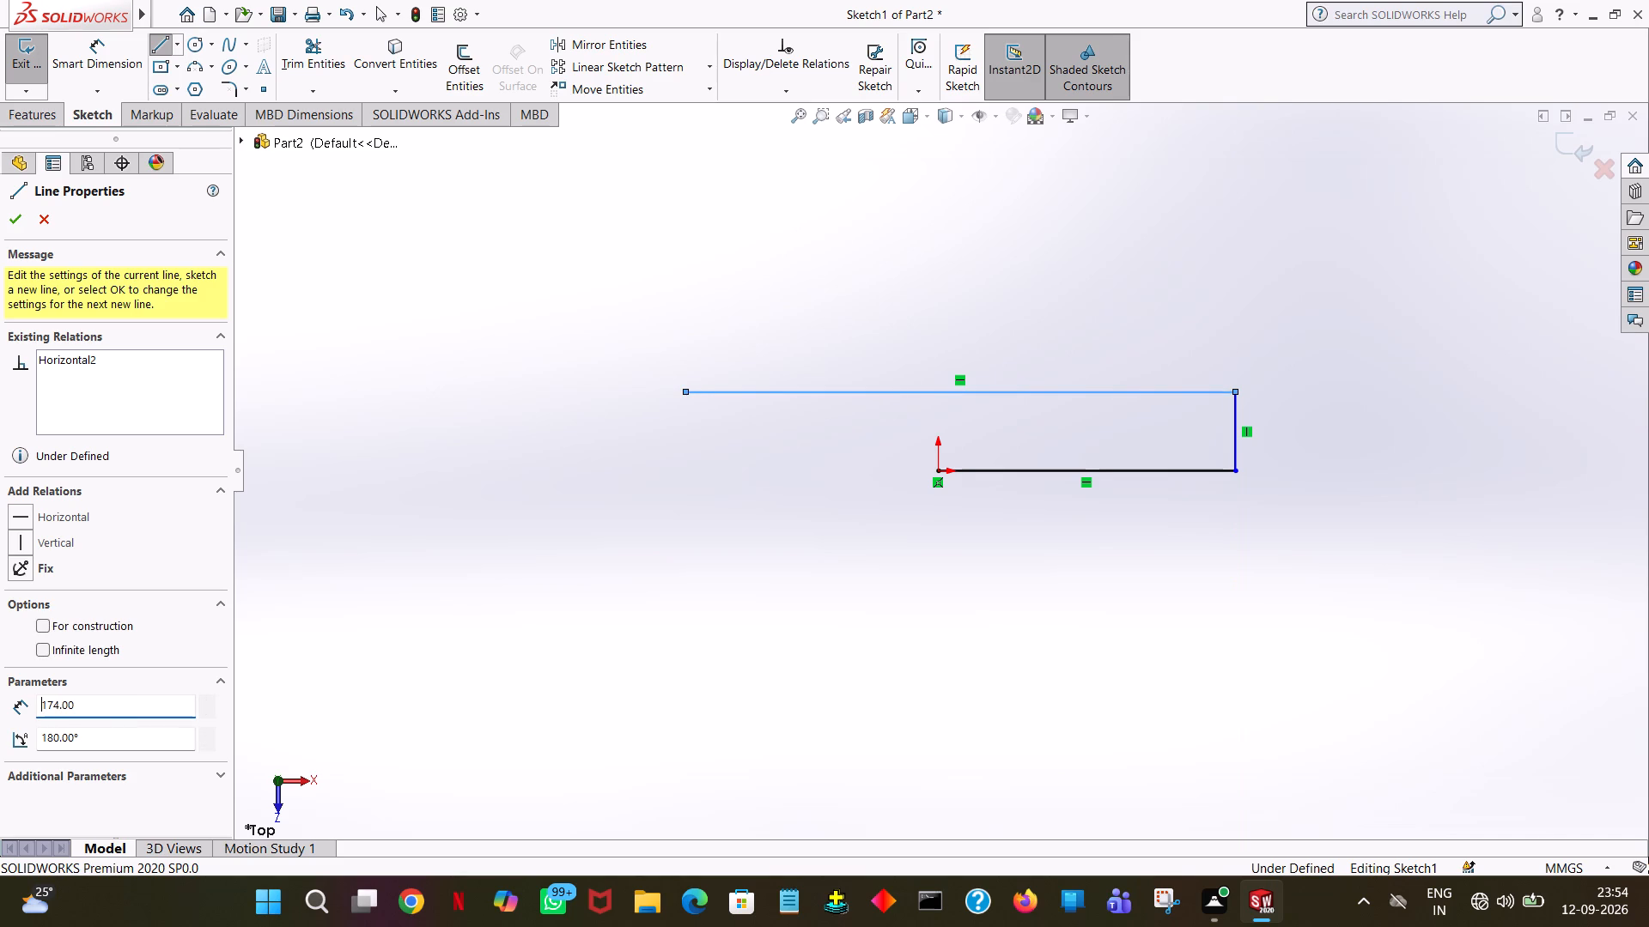
Draw a vertical line down from the free end of the 174 mm line and set its length to 46 mm.
click(636, 623)
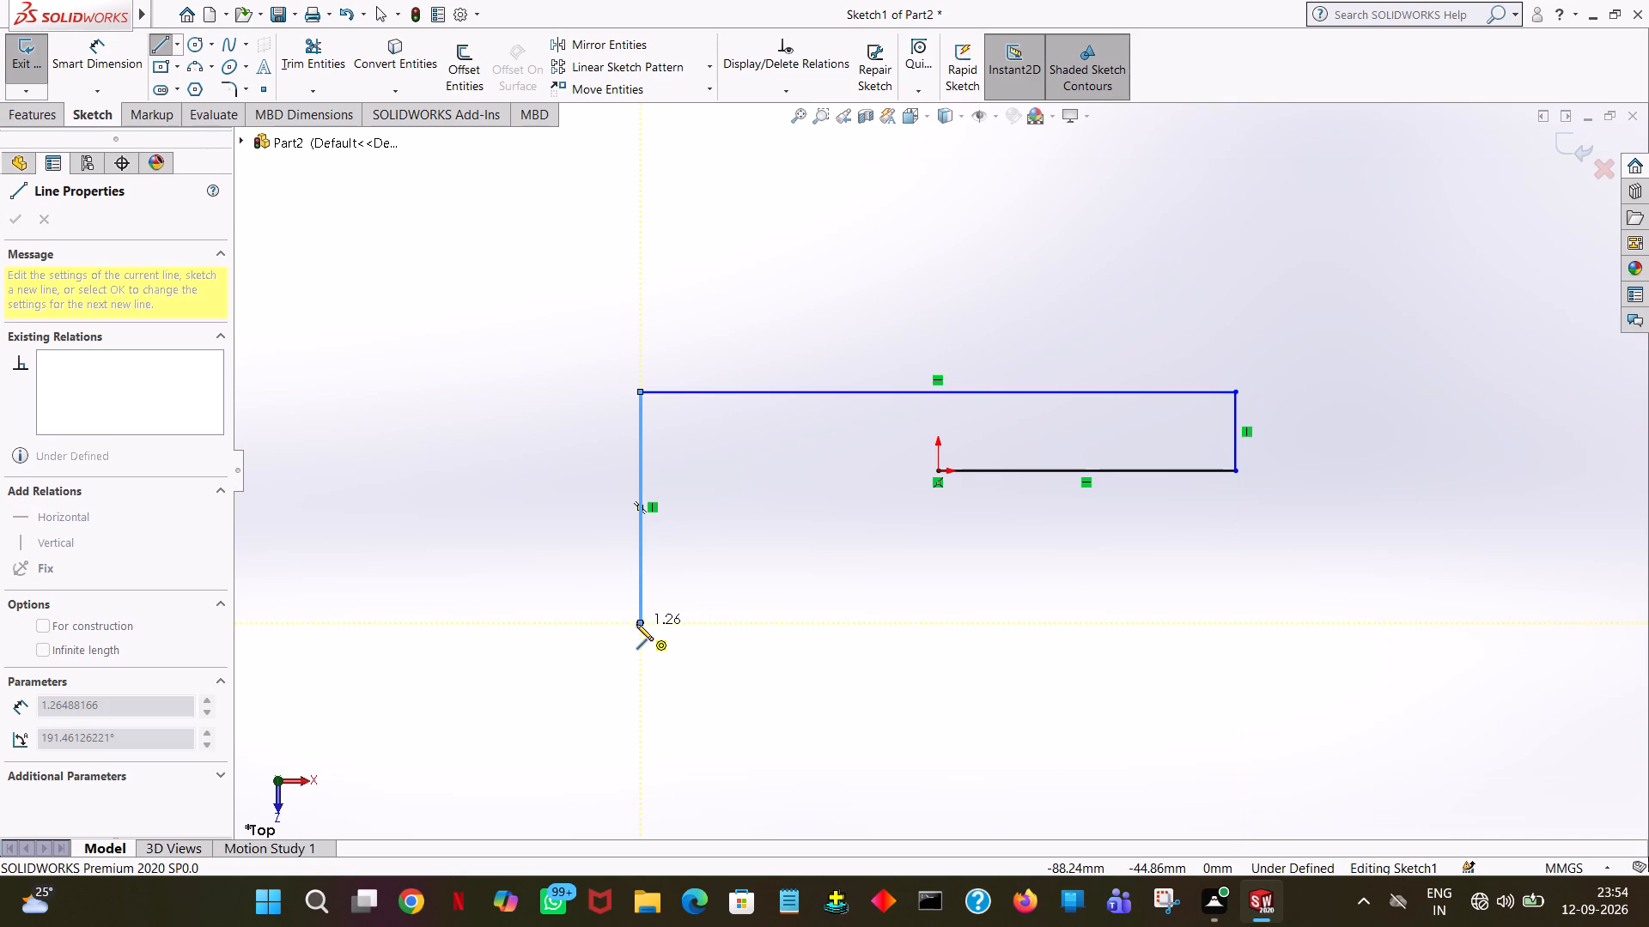
right_click(636, 624)
click(663, 633)
click(644, 582)
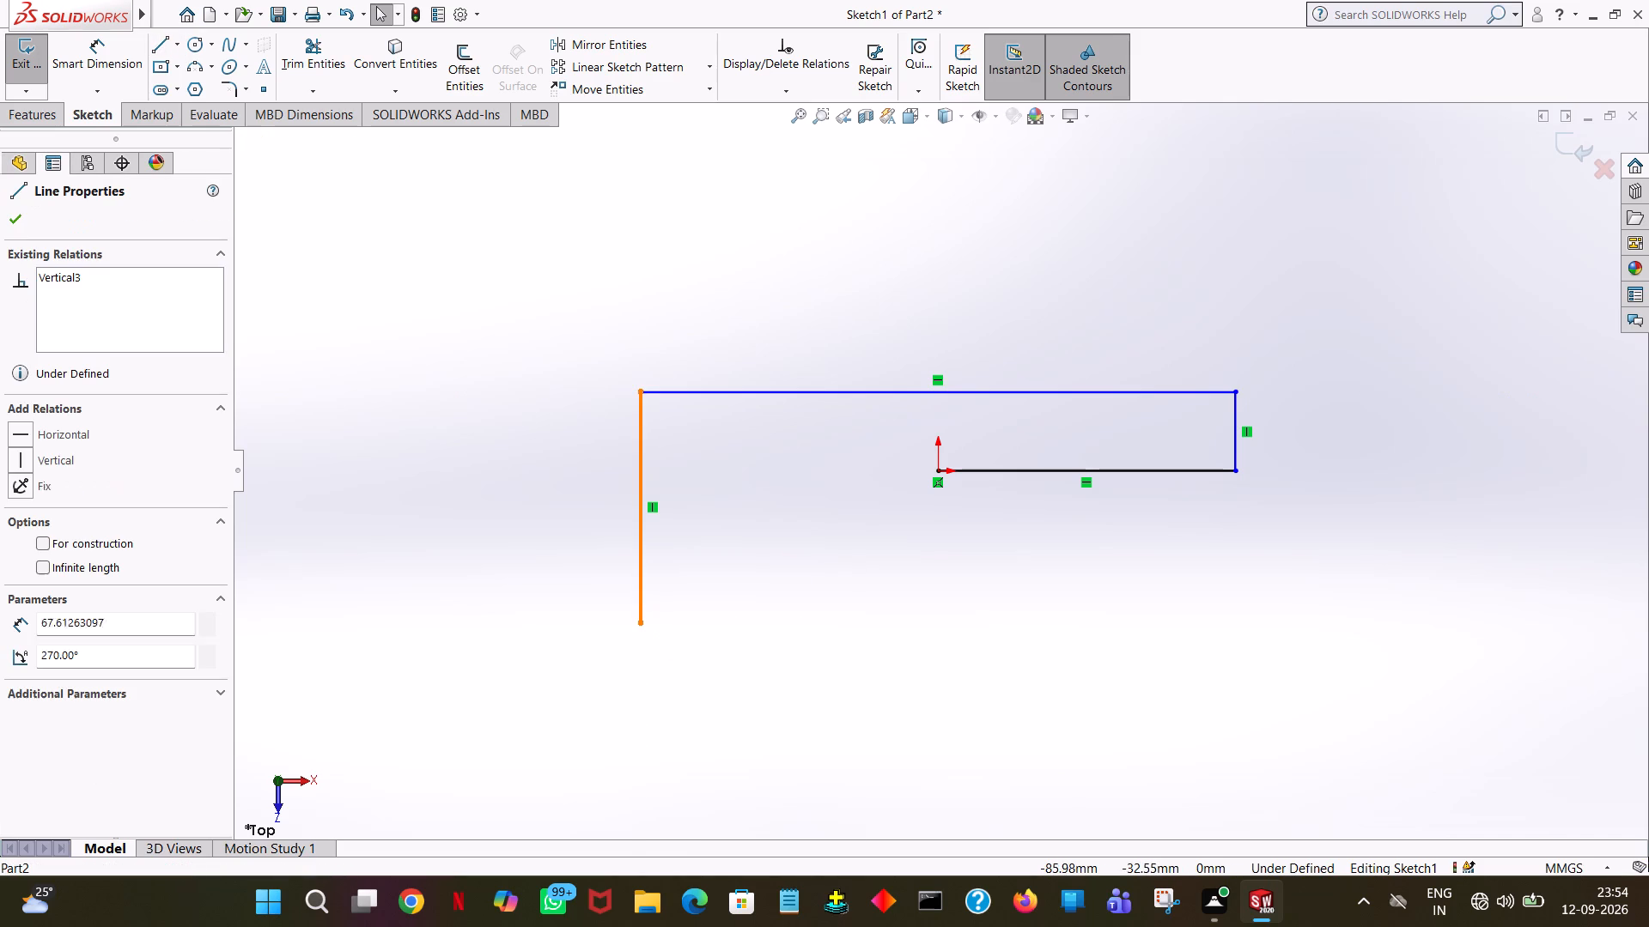
text(46)
key(Return)
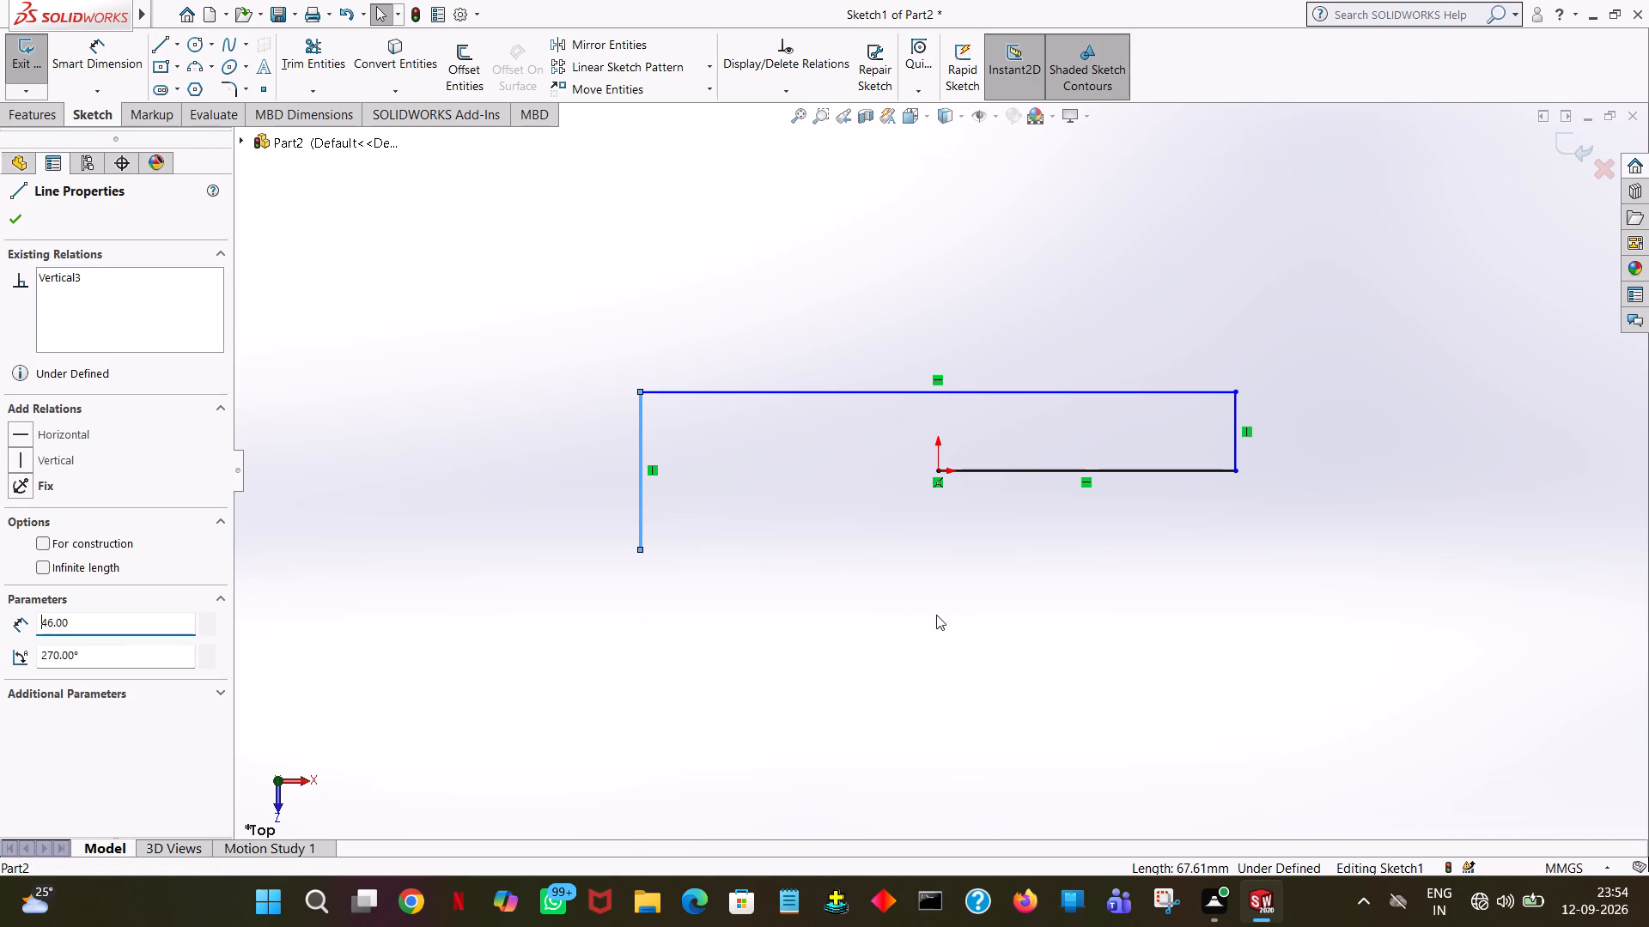
click(10, 227)
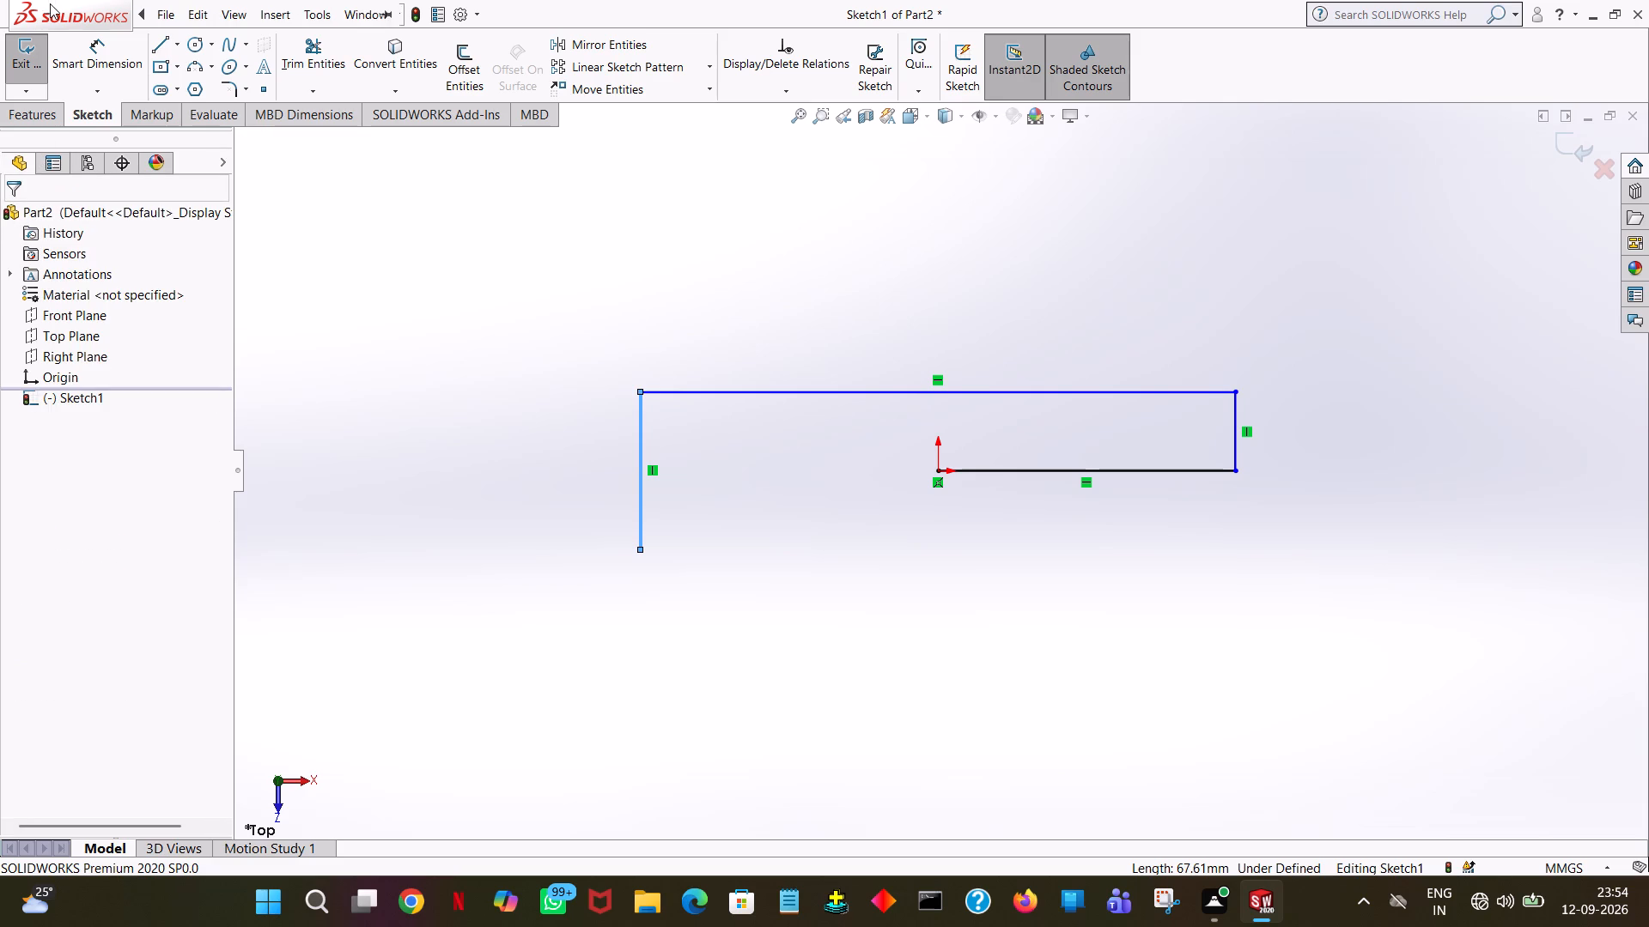
Close the base outline with a 174 mm horizontal line and a 23 mm vertical line up to the centre line's end.
click(161, 46)
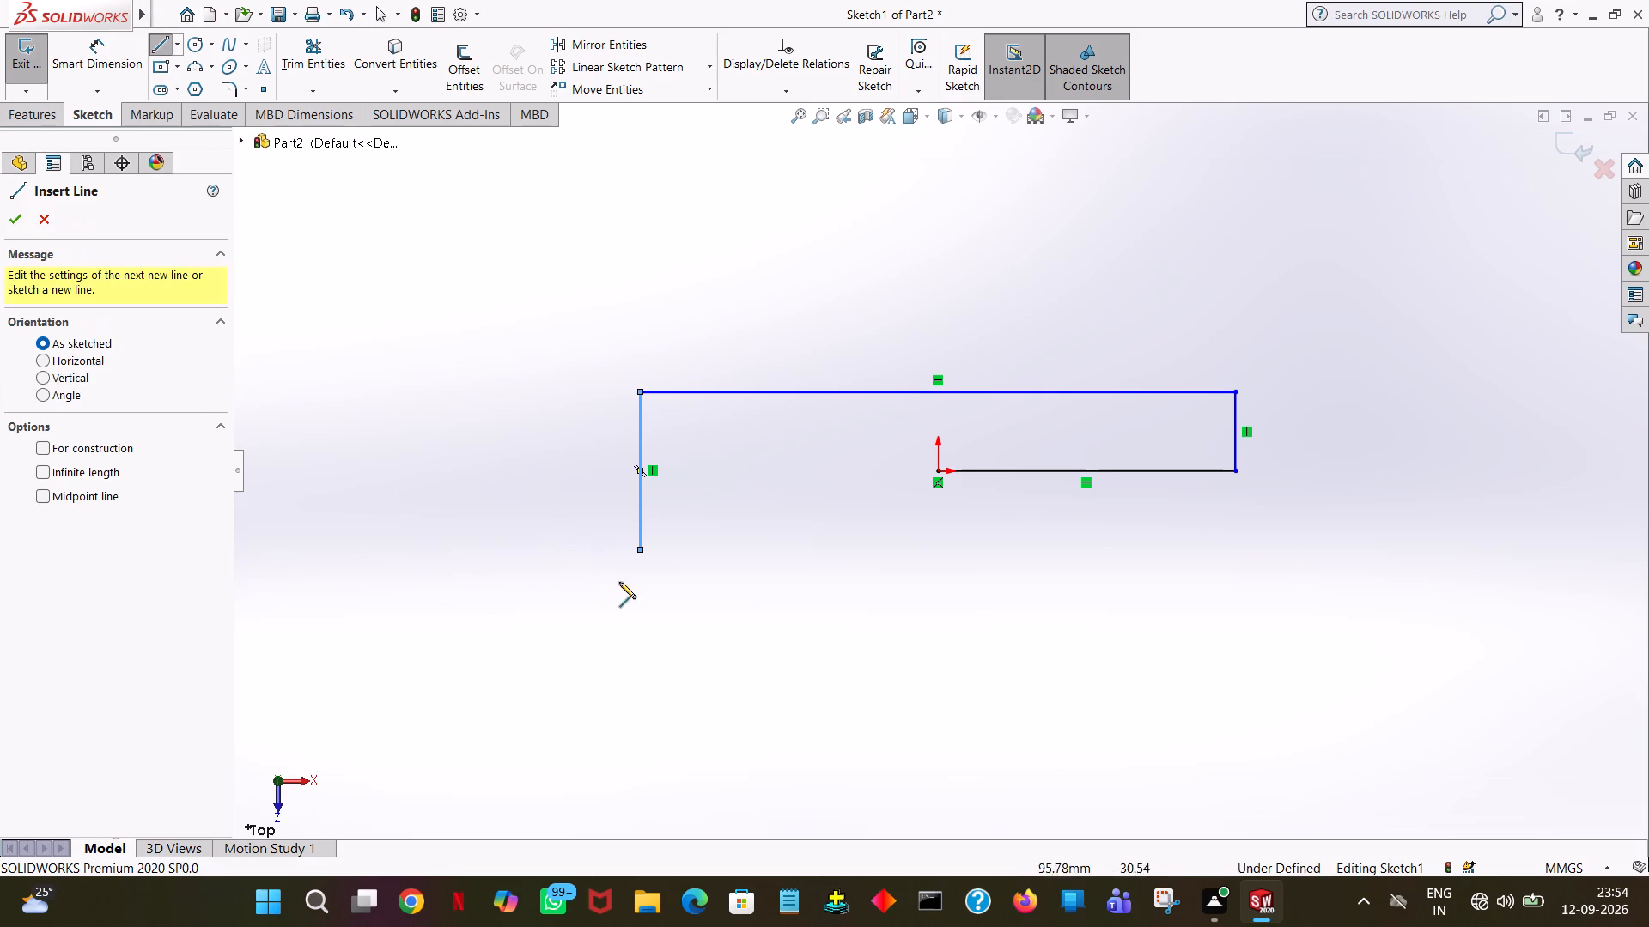
click(641, 551)
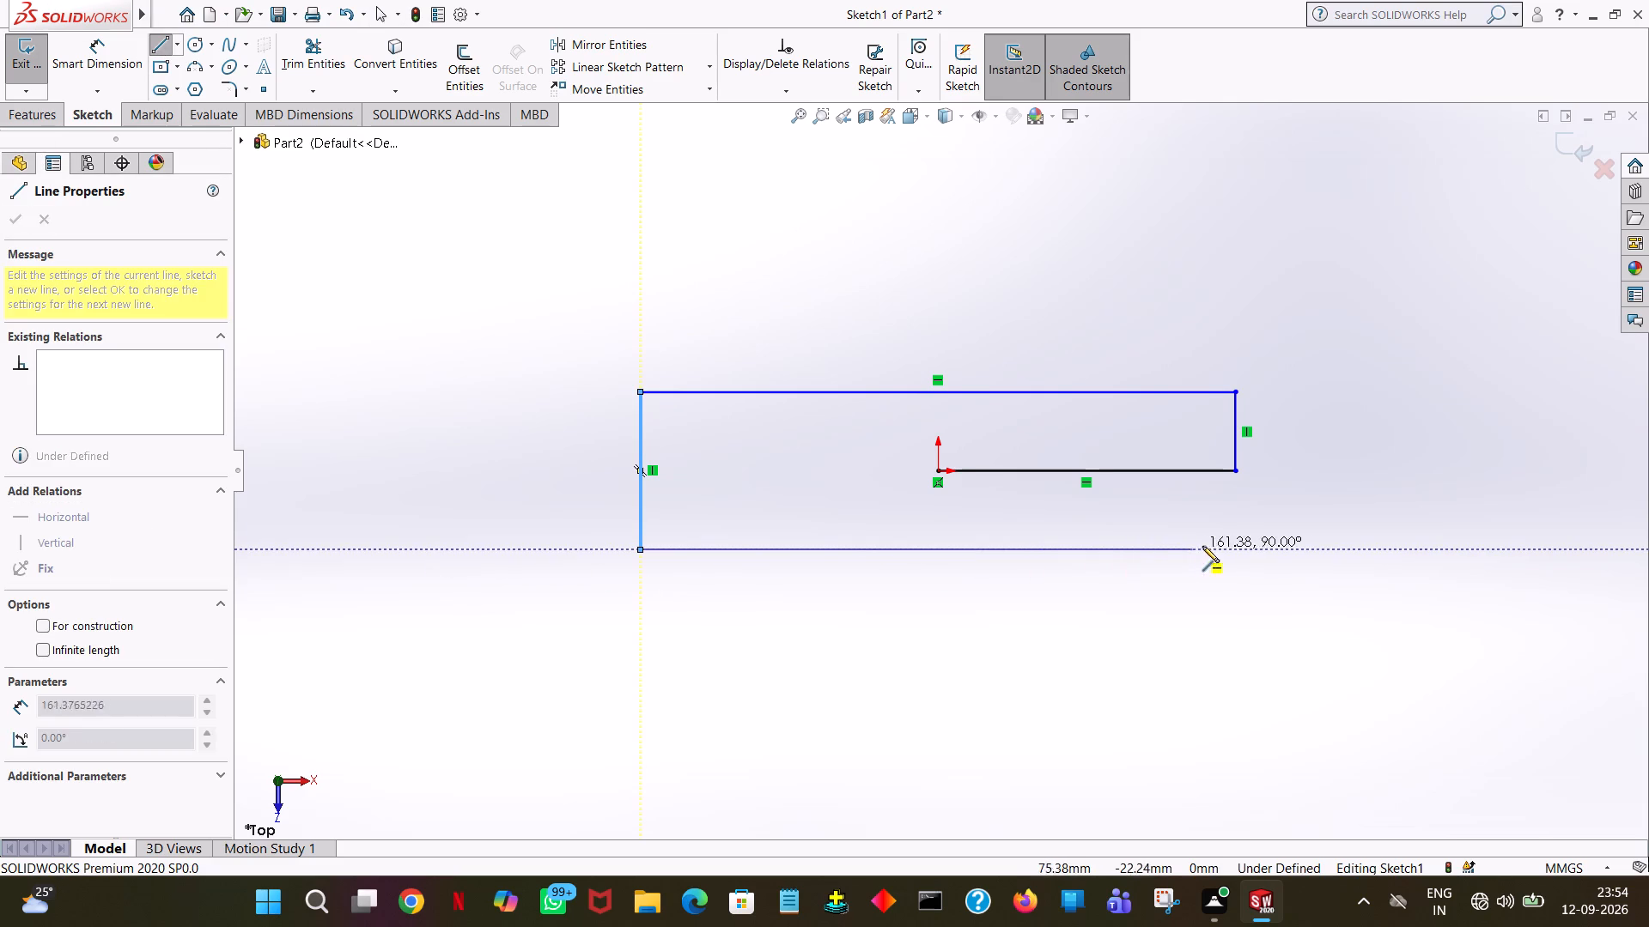
click(1237, 552)
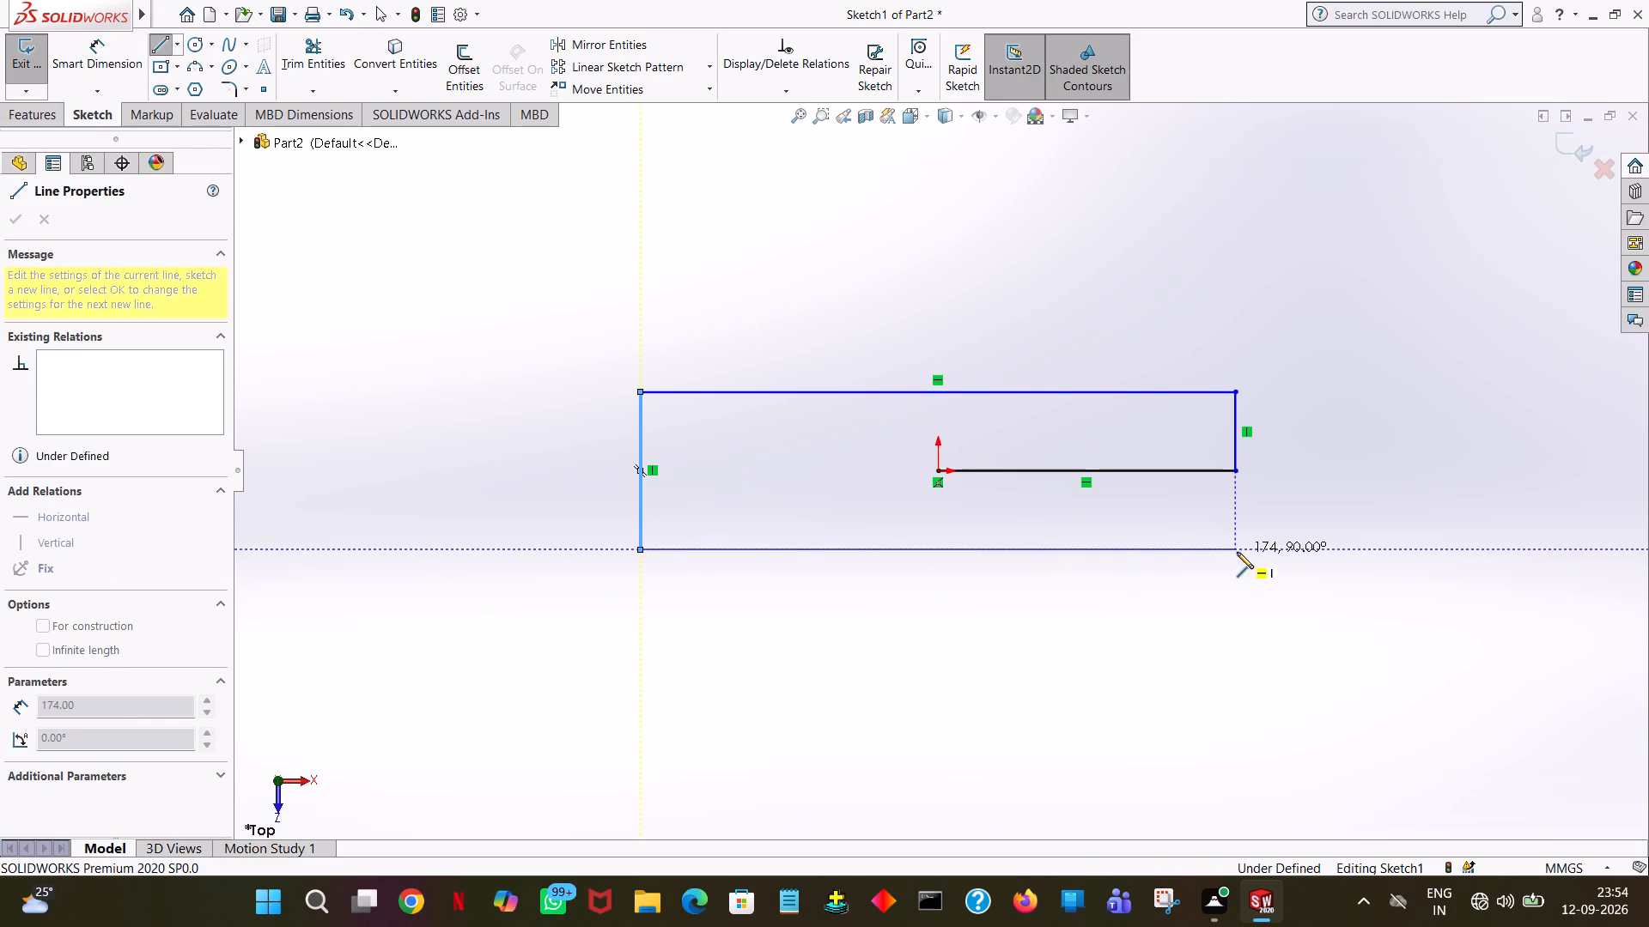
click(1234, 470)
right_click(1234, 469)
click(1259, 482)
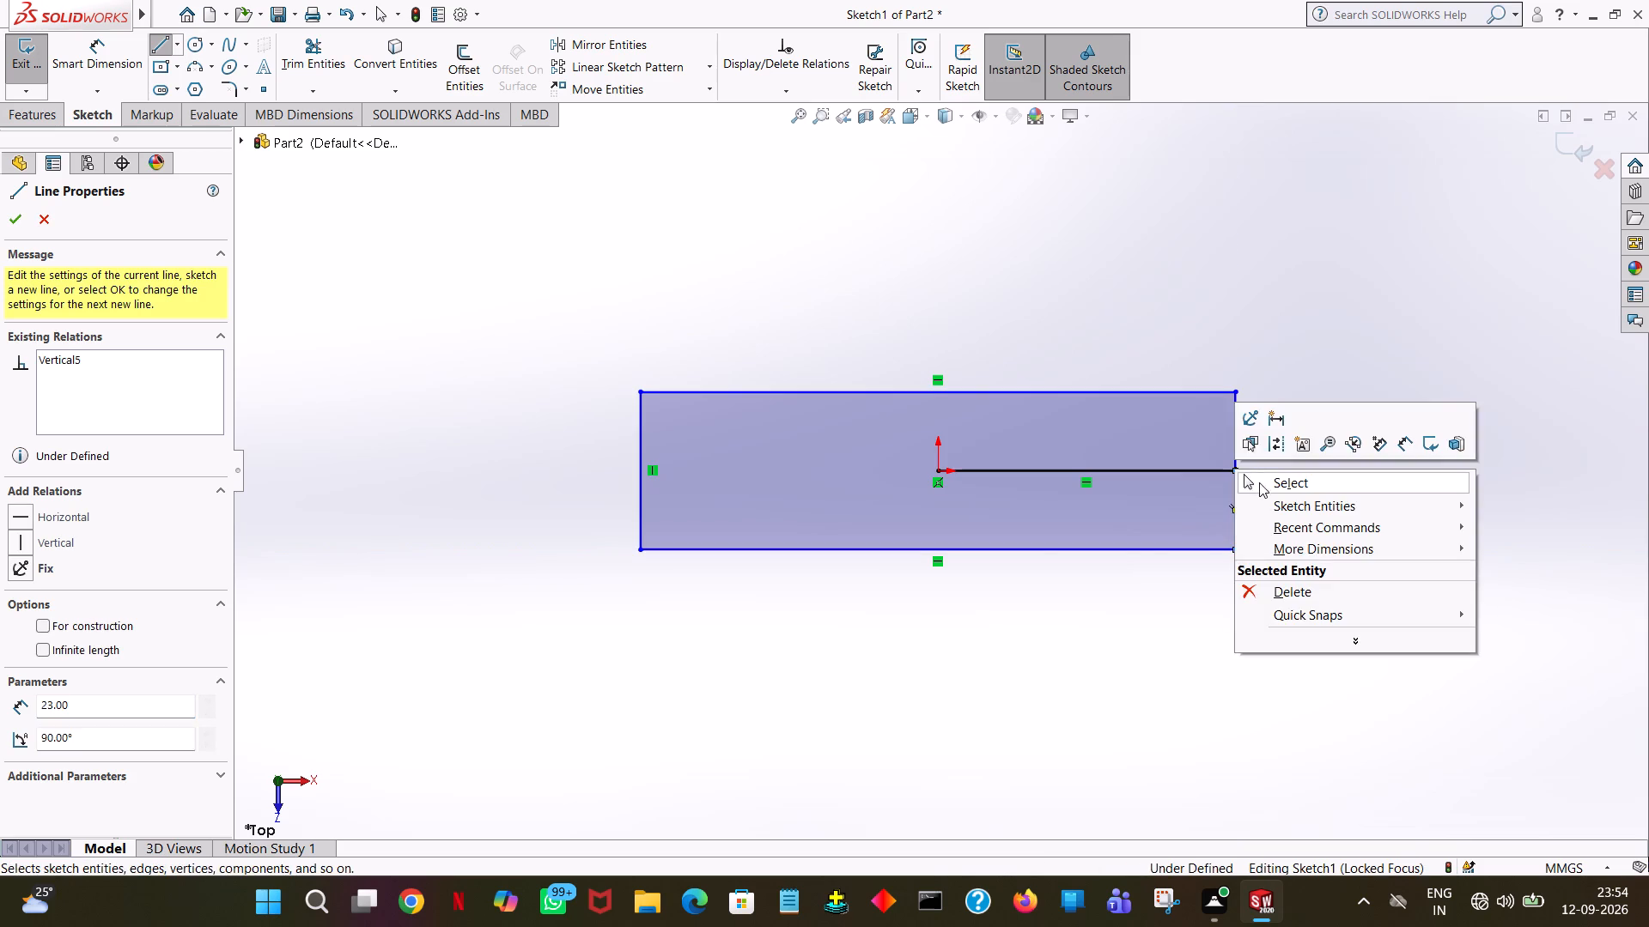
click(1140, 549)
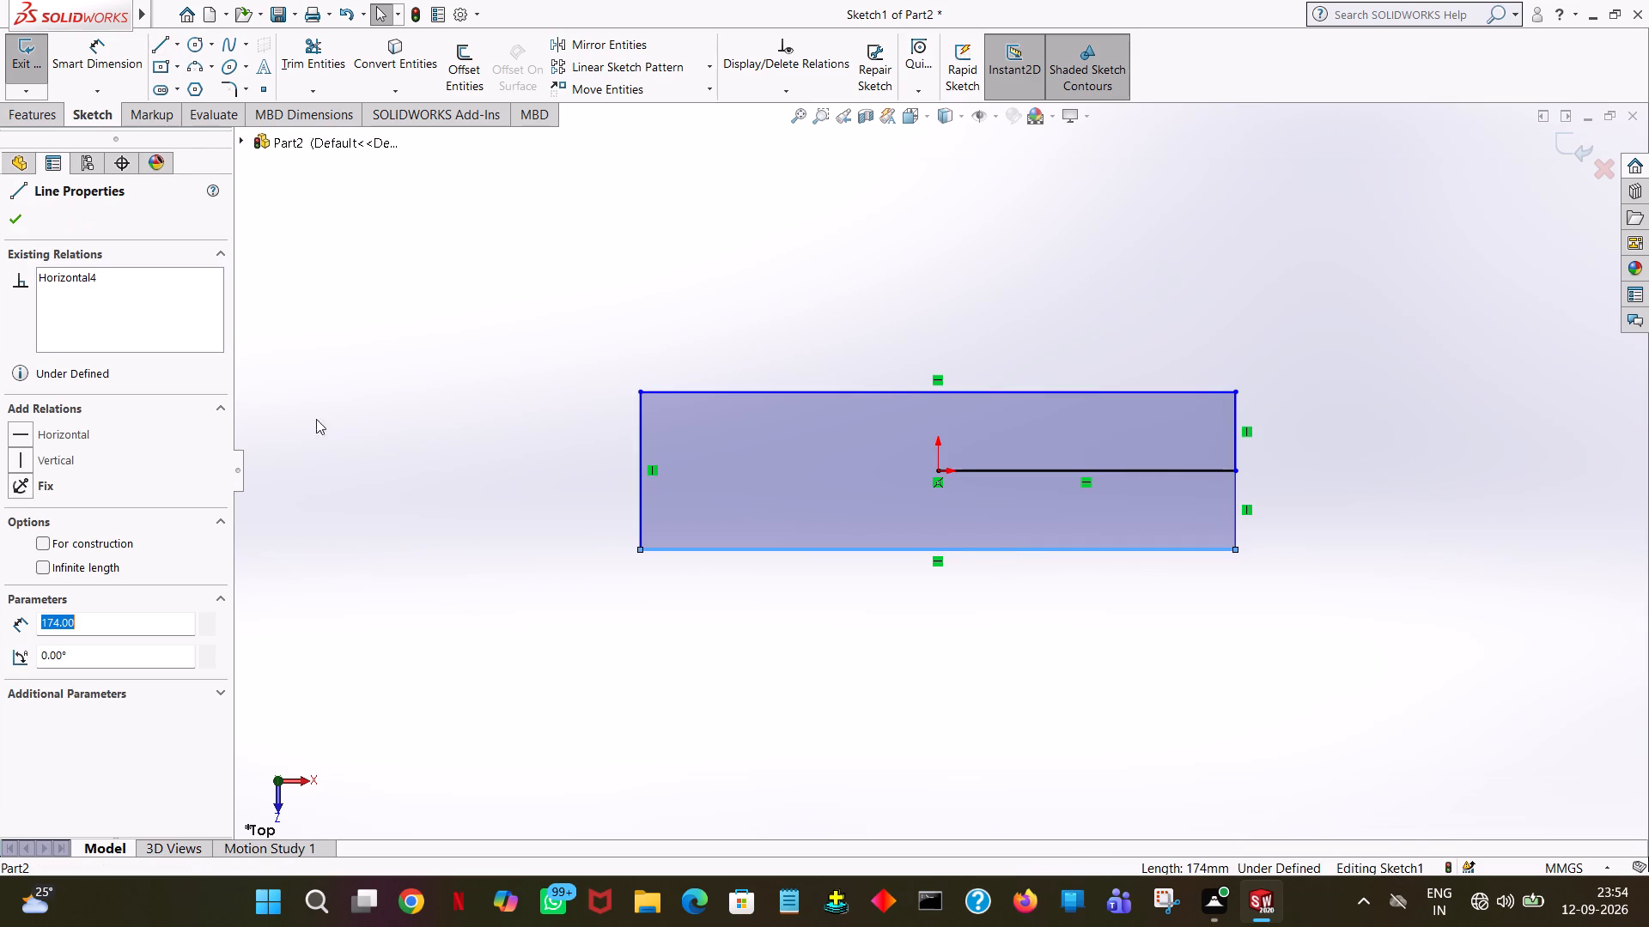
click(17, 225)
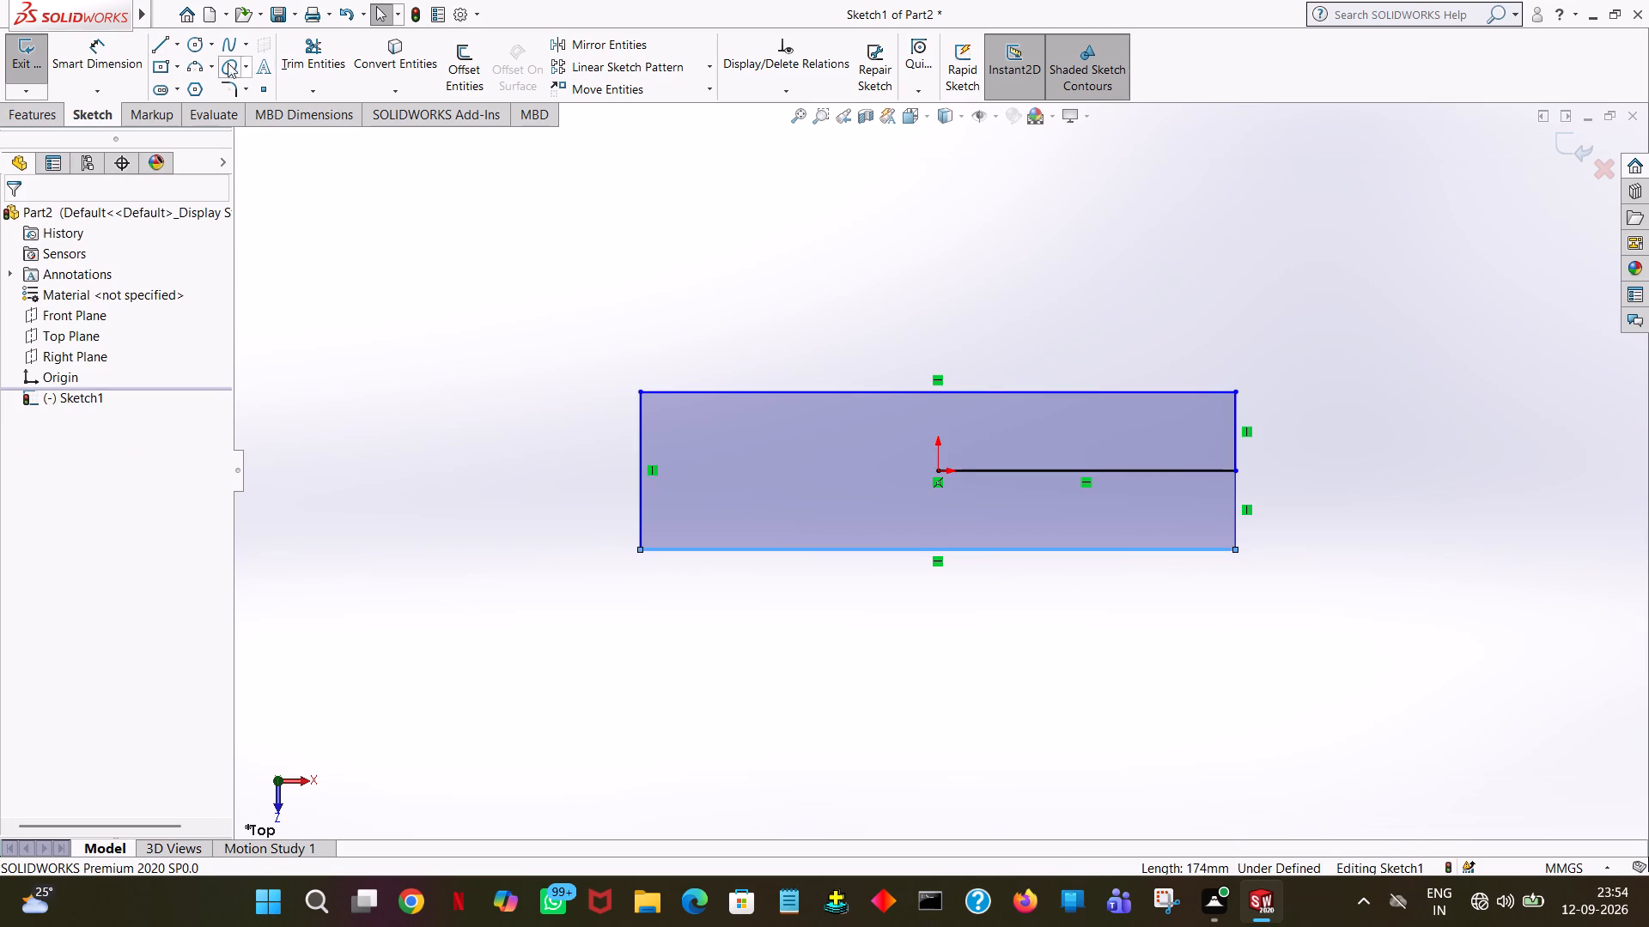
Trim away the horizontal line running from the origin inside the rectangle.
click(321, 61)
click(999, 474)
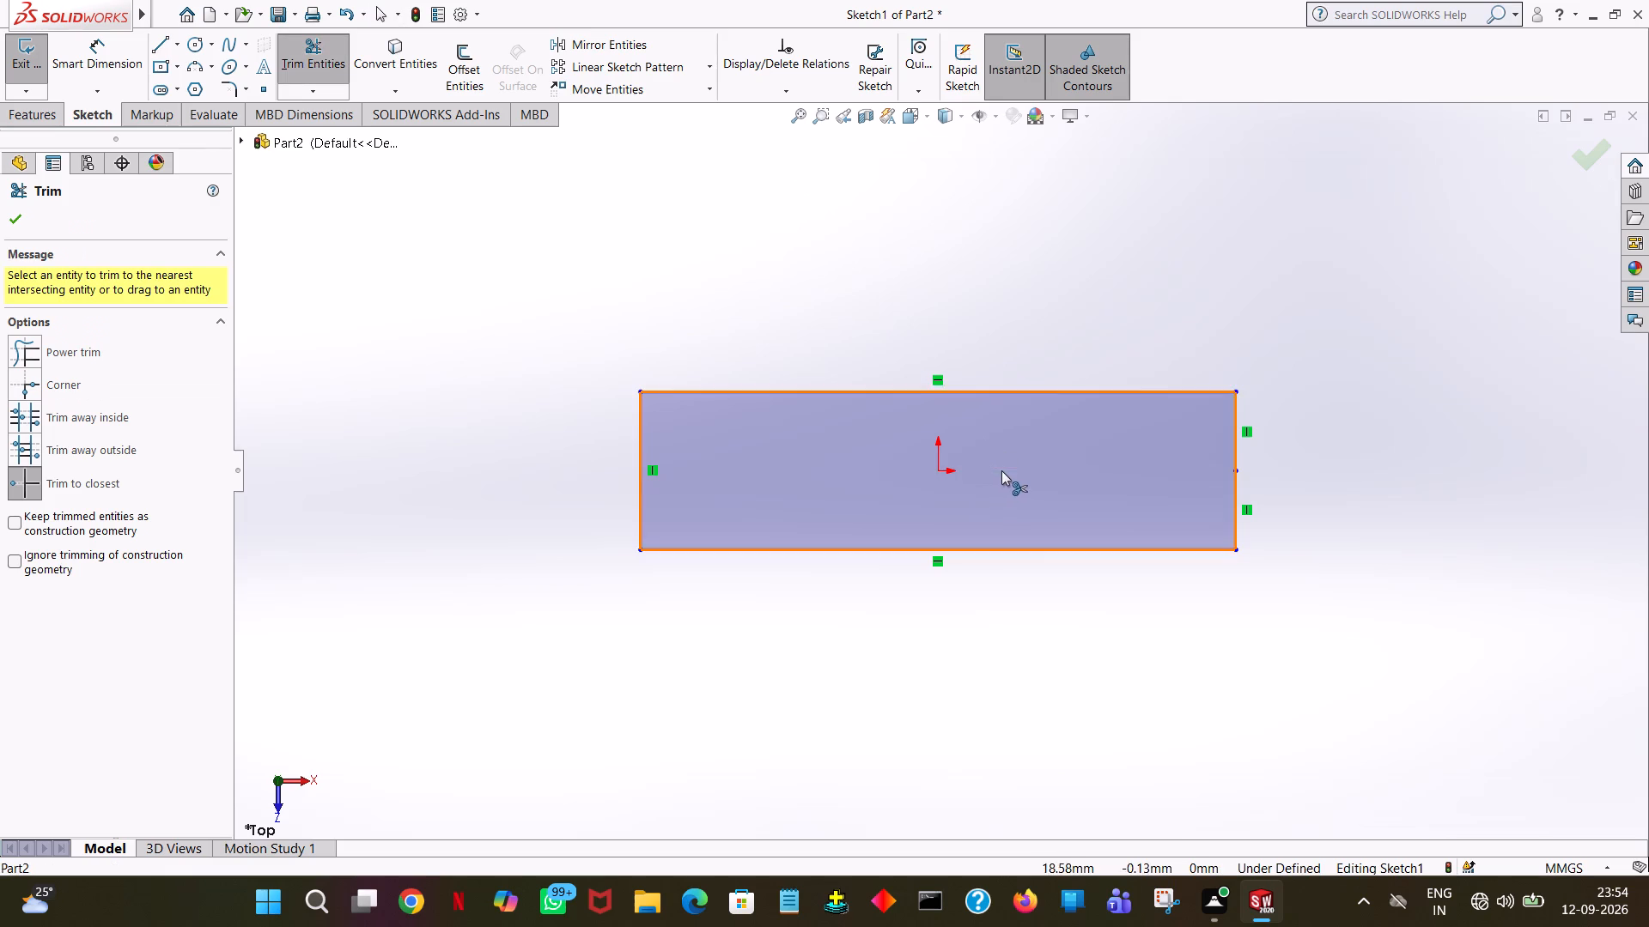
click(15, 213)
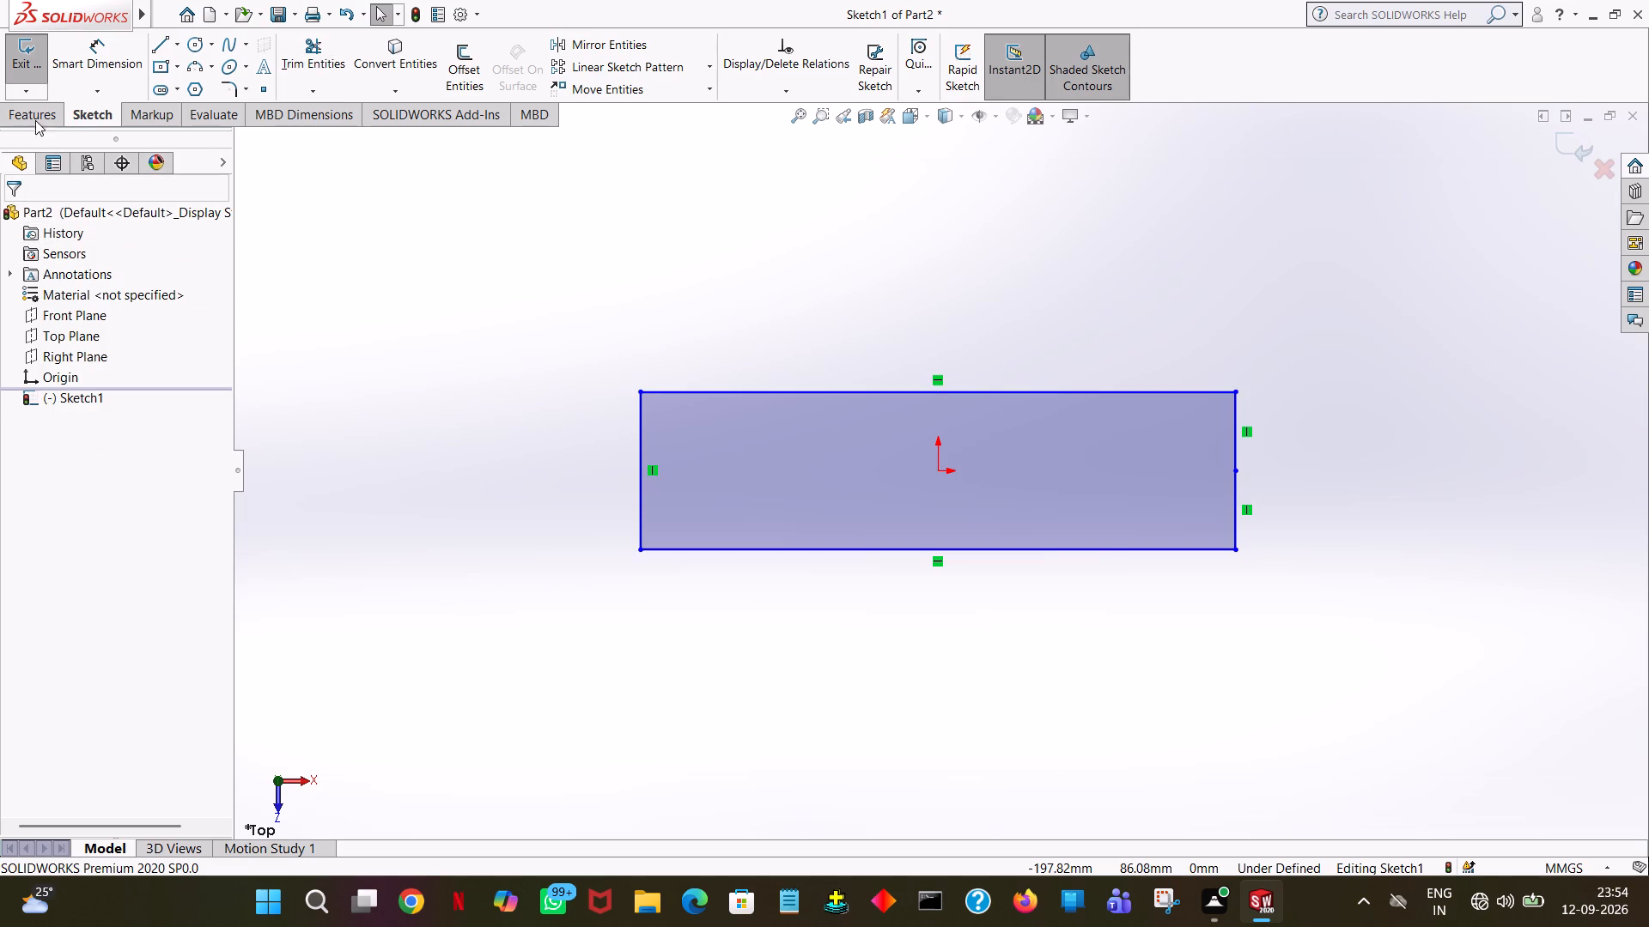
Dimension the rectangle's upper long edge at 174 mm.
click(106, 49)
click(971, 388)
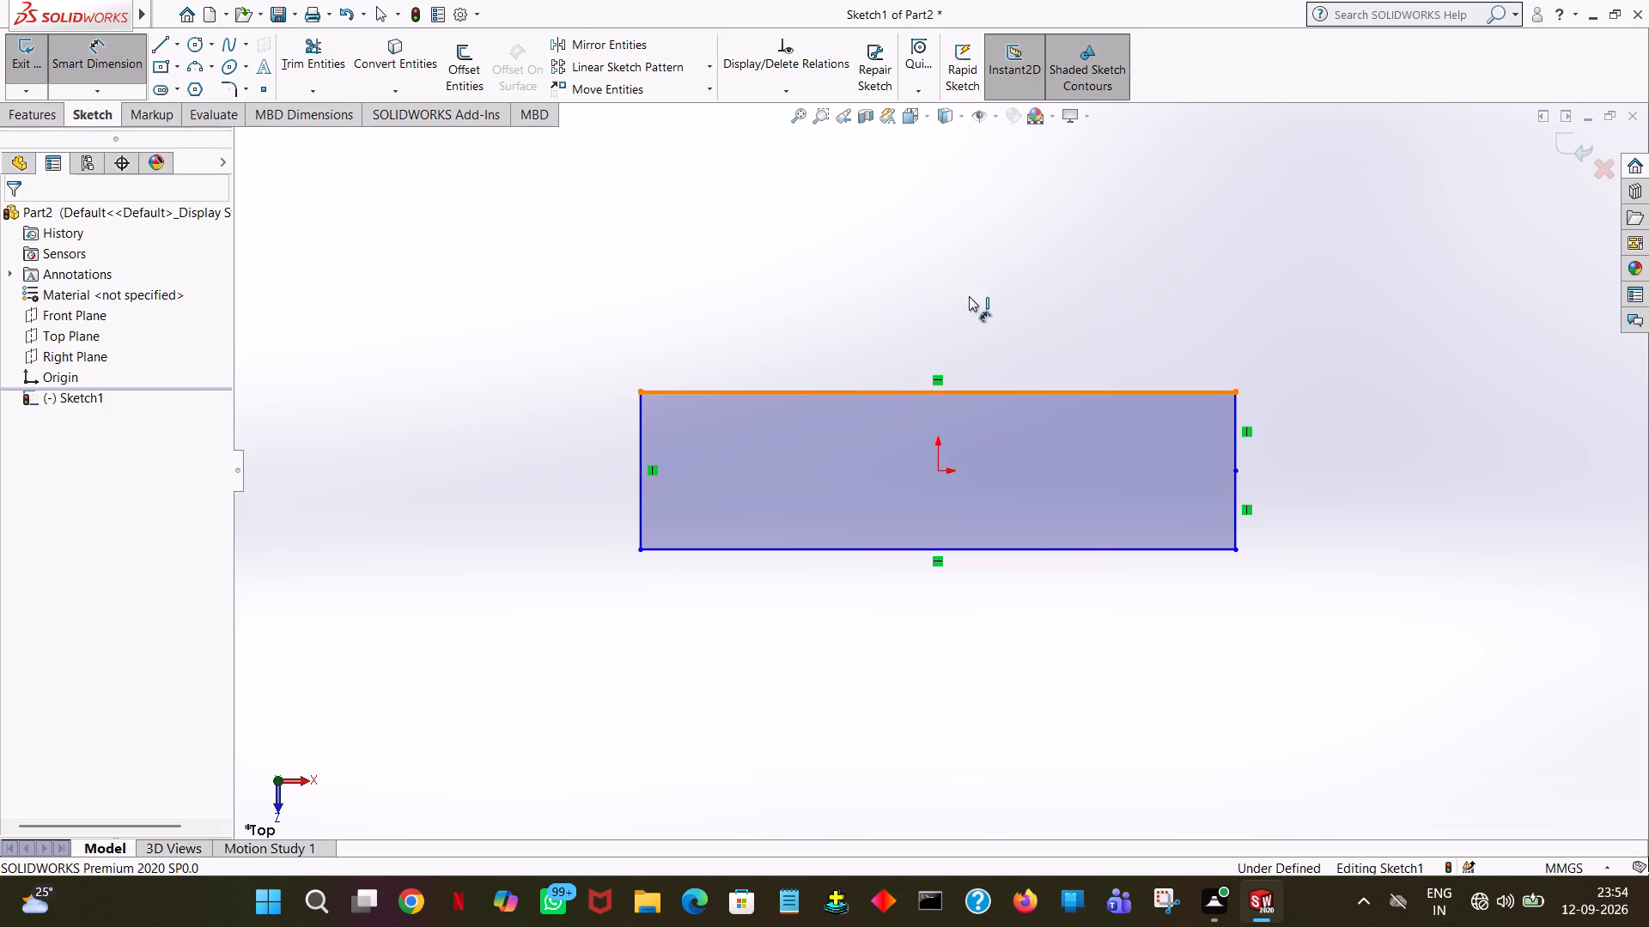
click(969, 295)
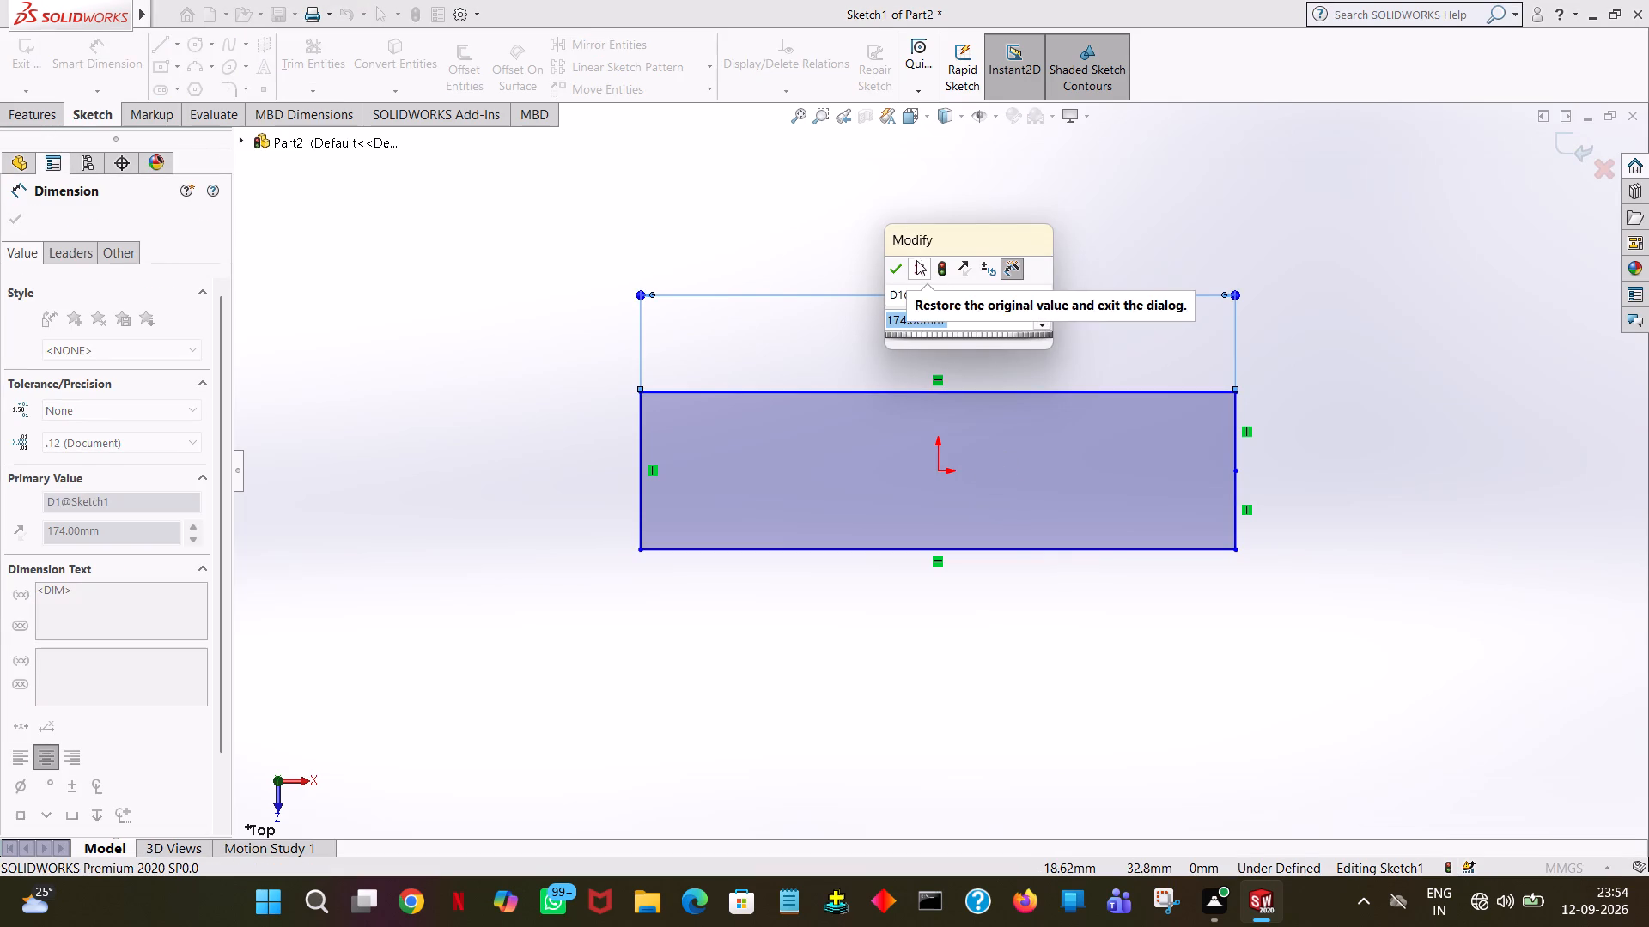
click(899, 269)
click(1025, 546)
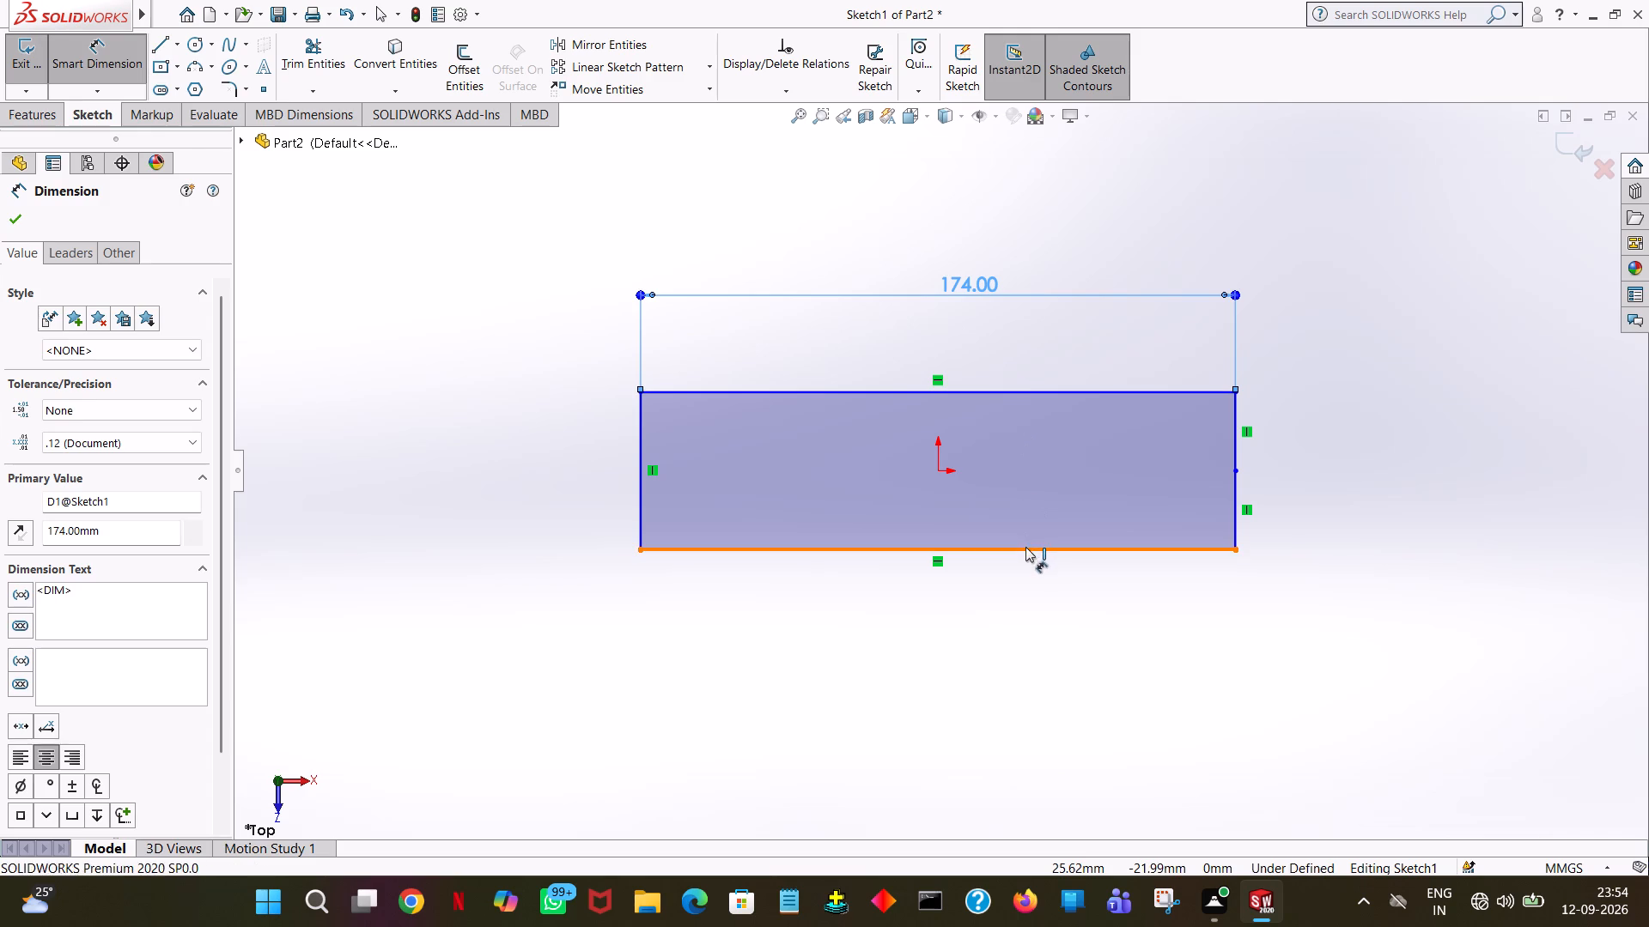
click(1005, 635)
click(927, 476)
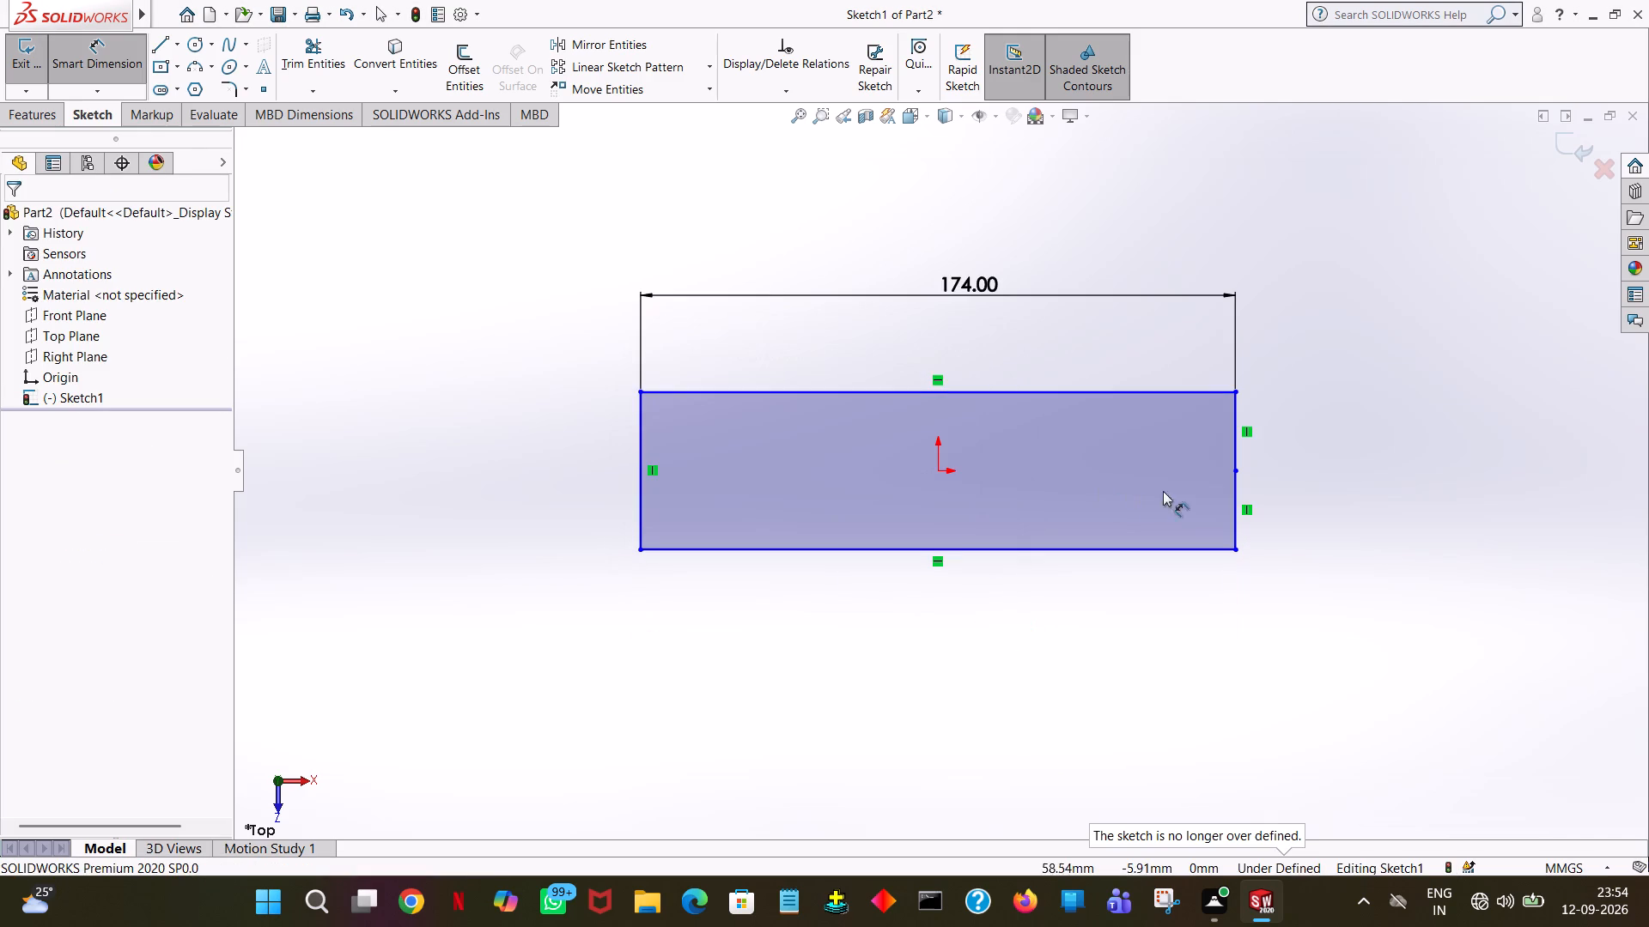
Dimension the two collinear segments of the rectangle's +X short side at 23 mm each.
click(1235, 486)
right_click(1282, 481)
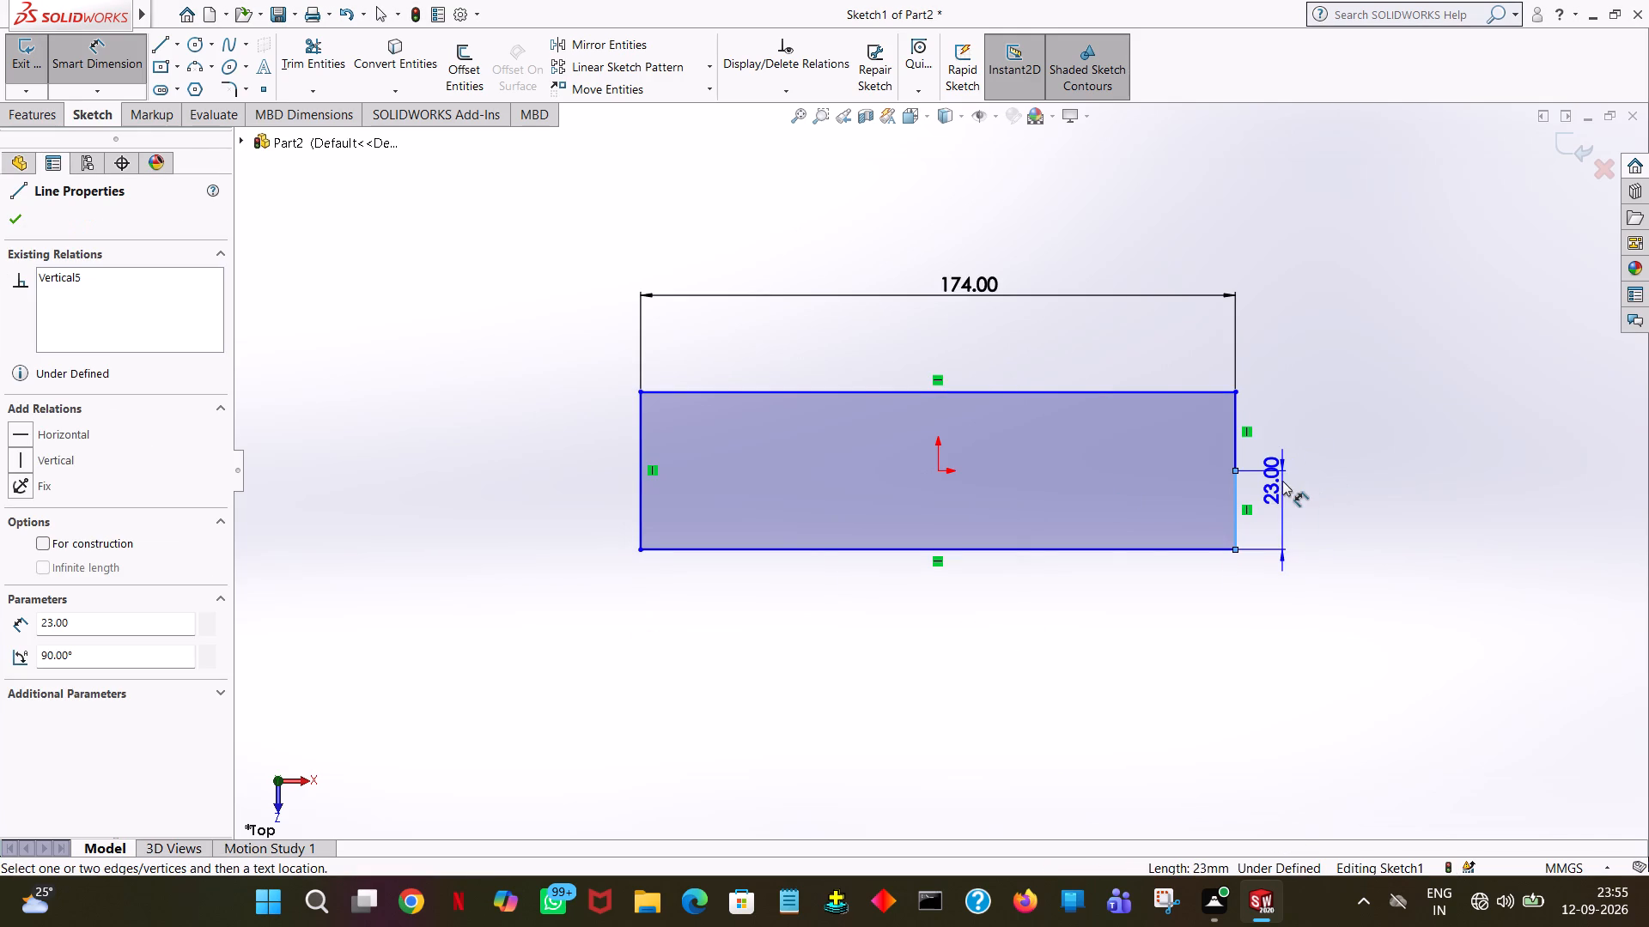
right_click(1296, 487)
click(1296, 487)
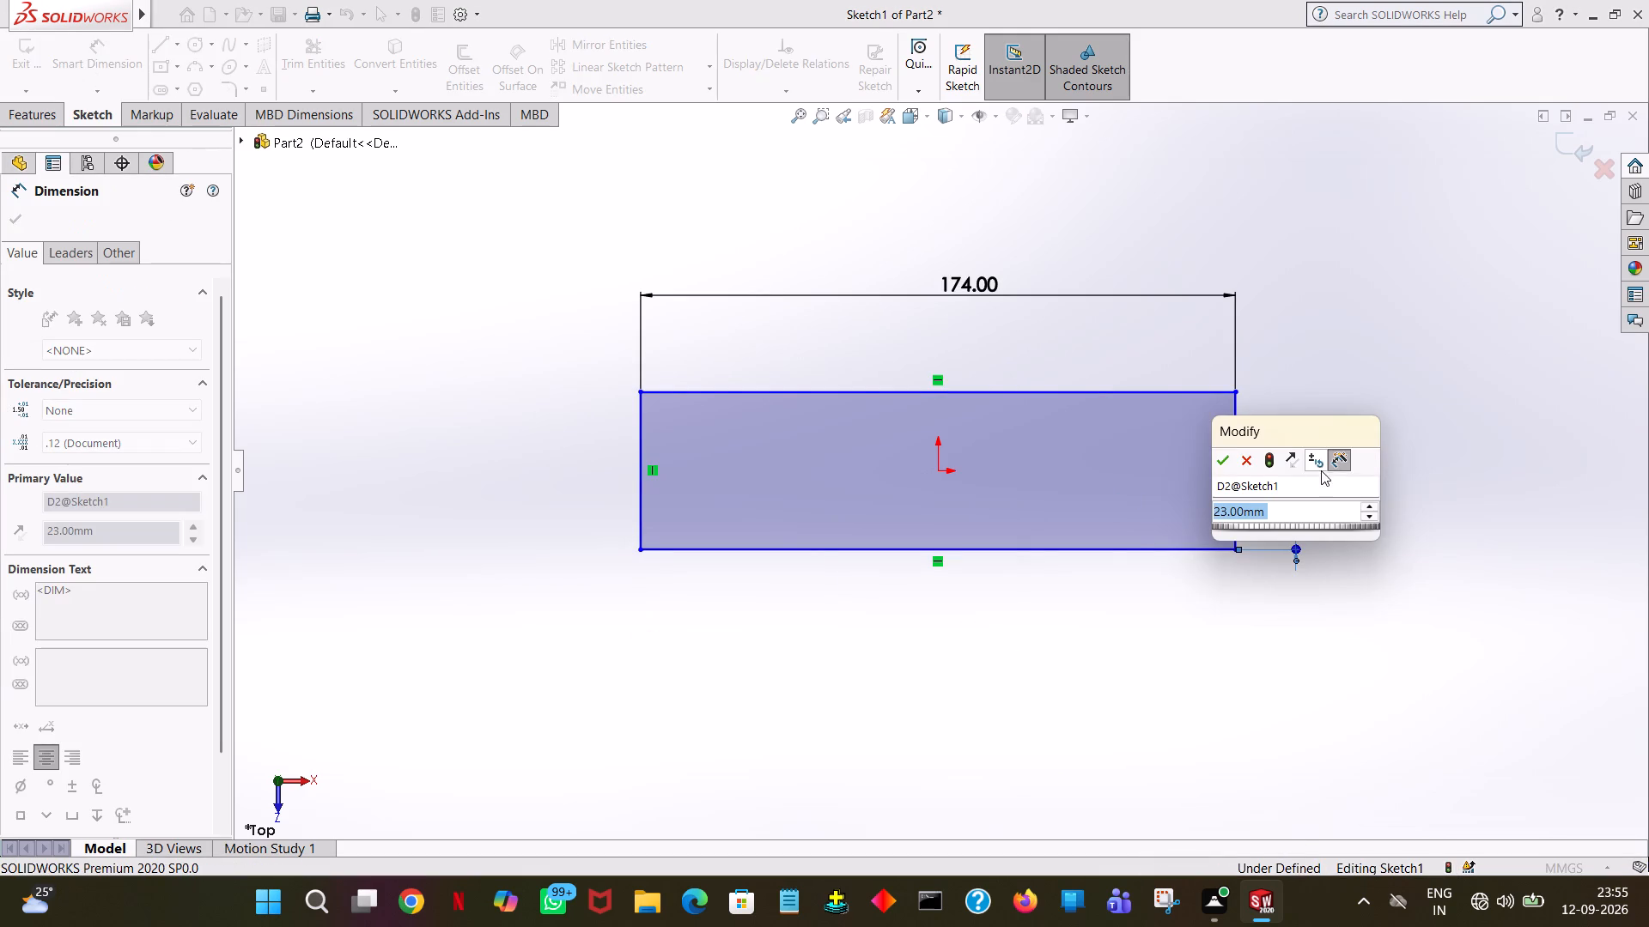
click(1222, 462)
click(1235, 431)
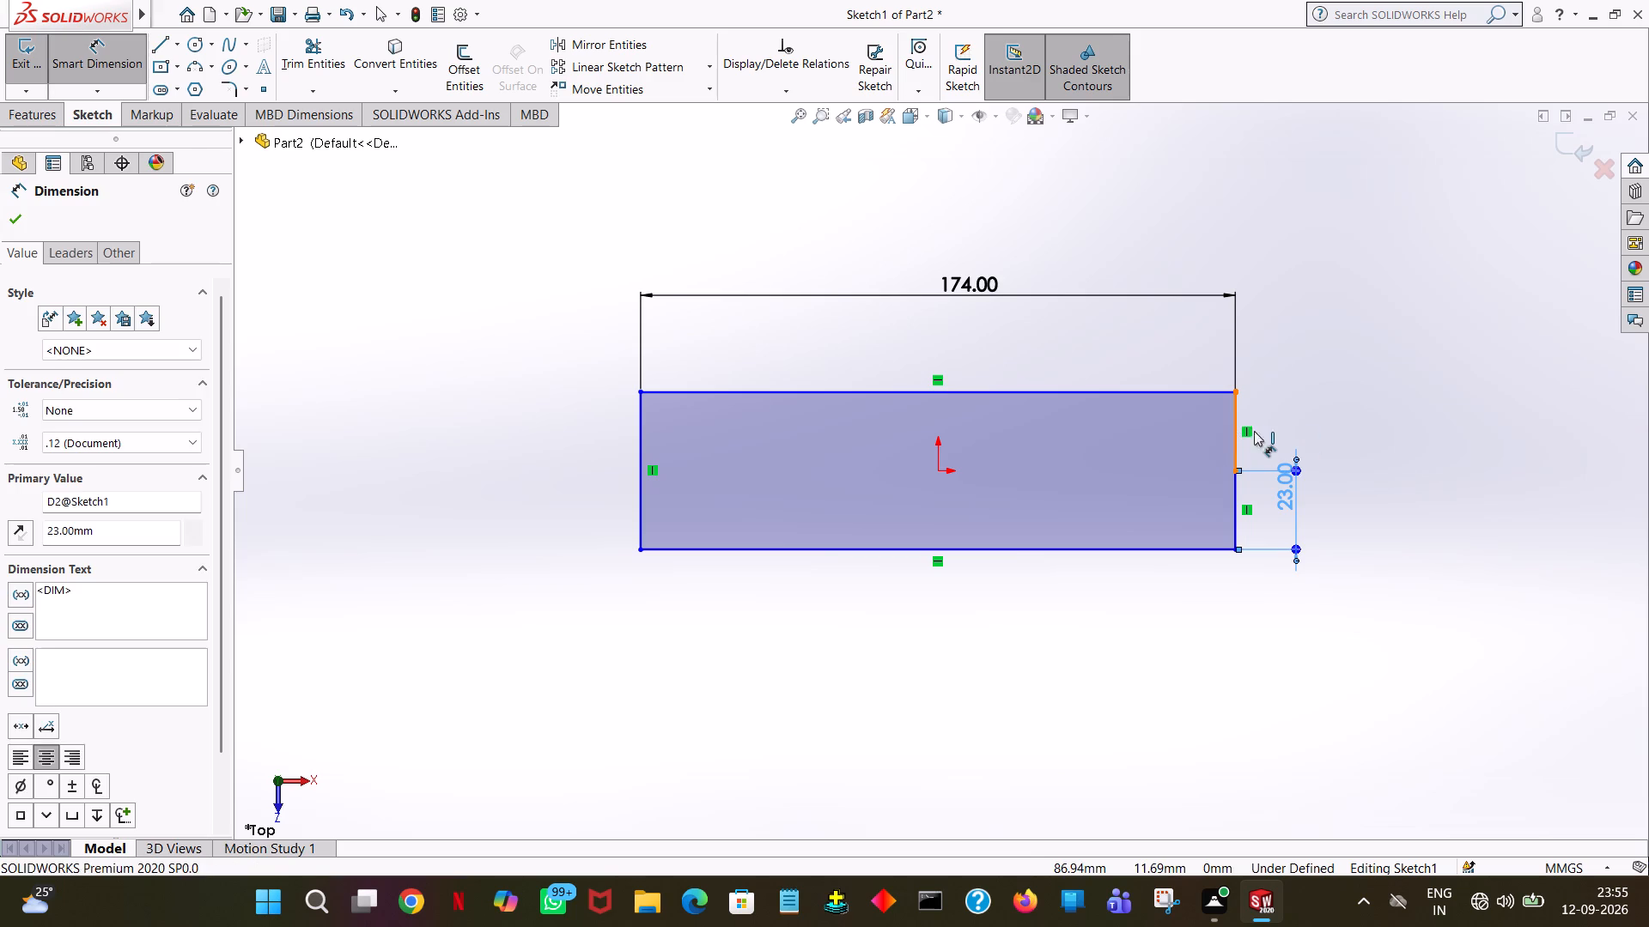
click(1337, 430)
click(1266, 403)
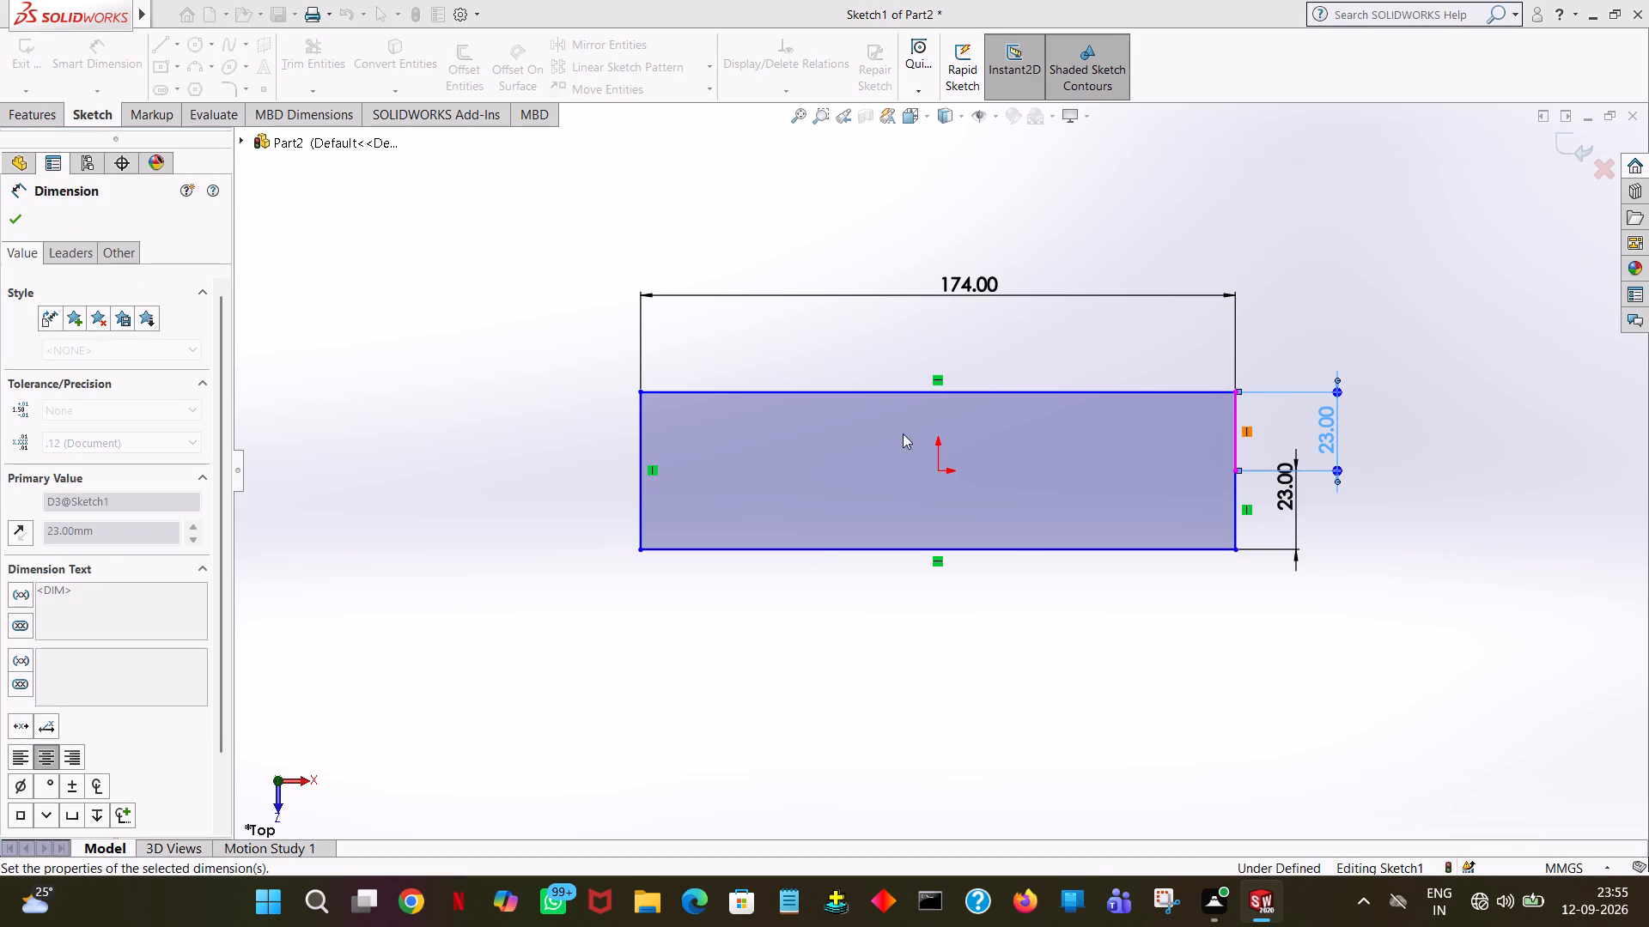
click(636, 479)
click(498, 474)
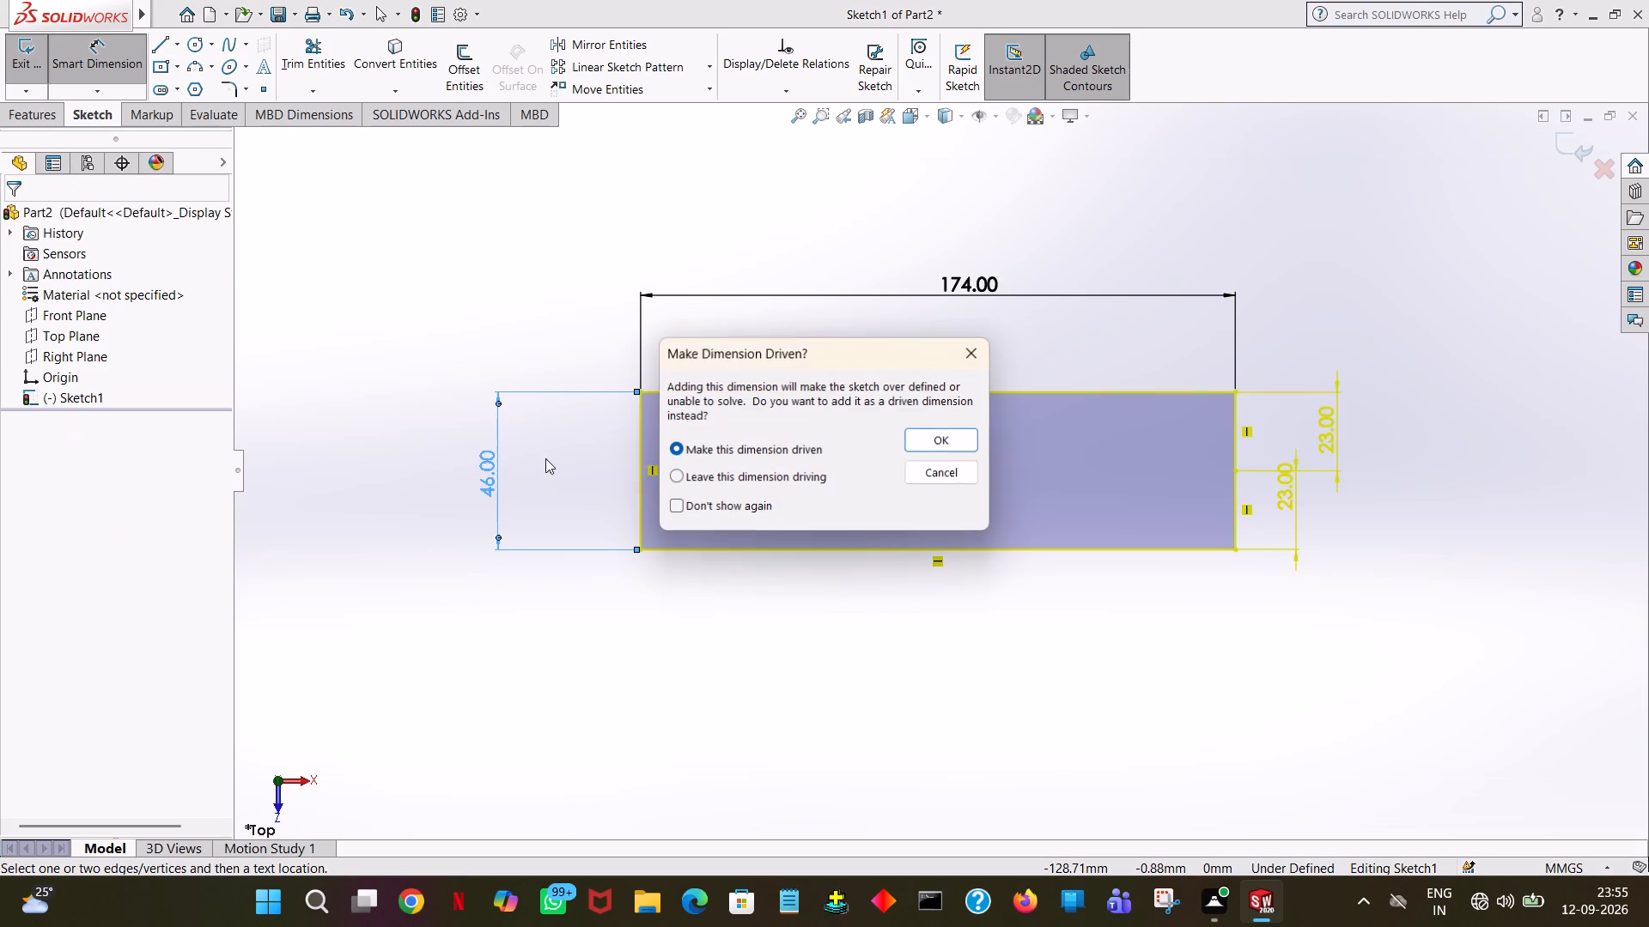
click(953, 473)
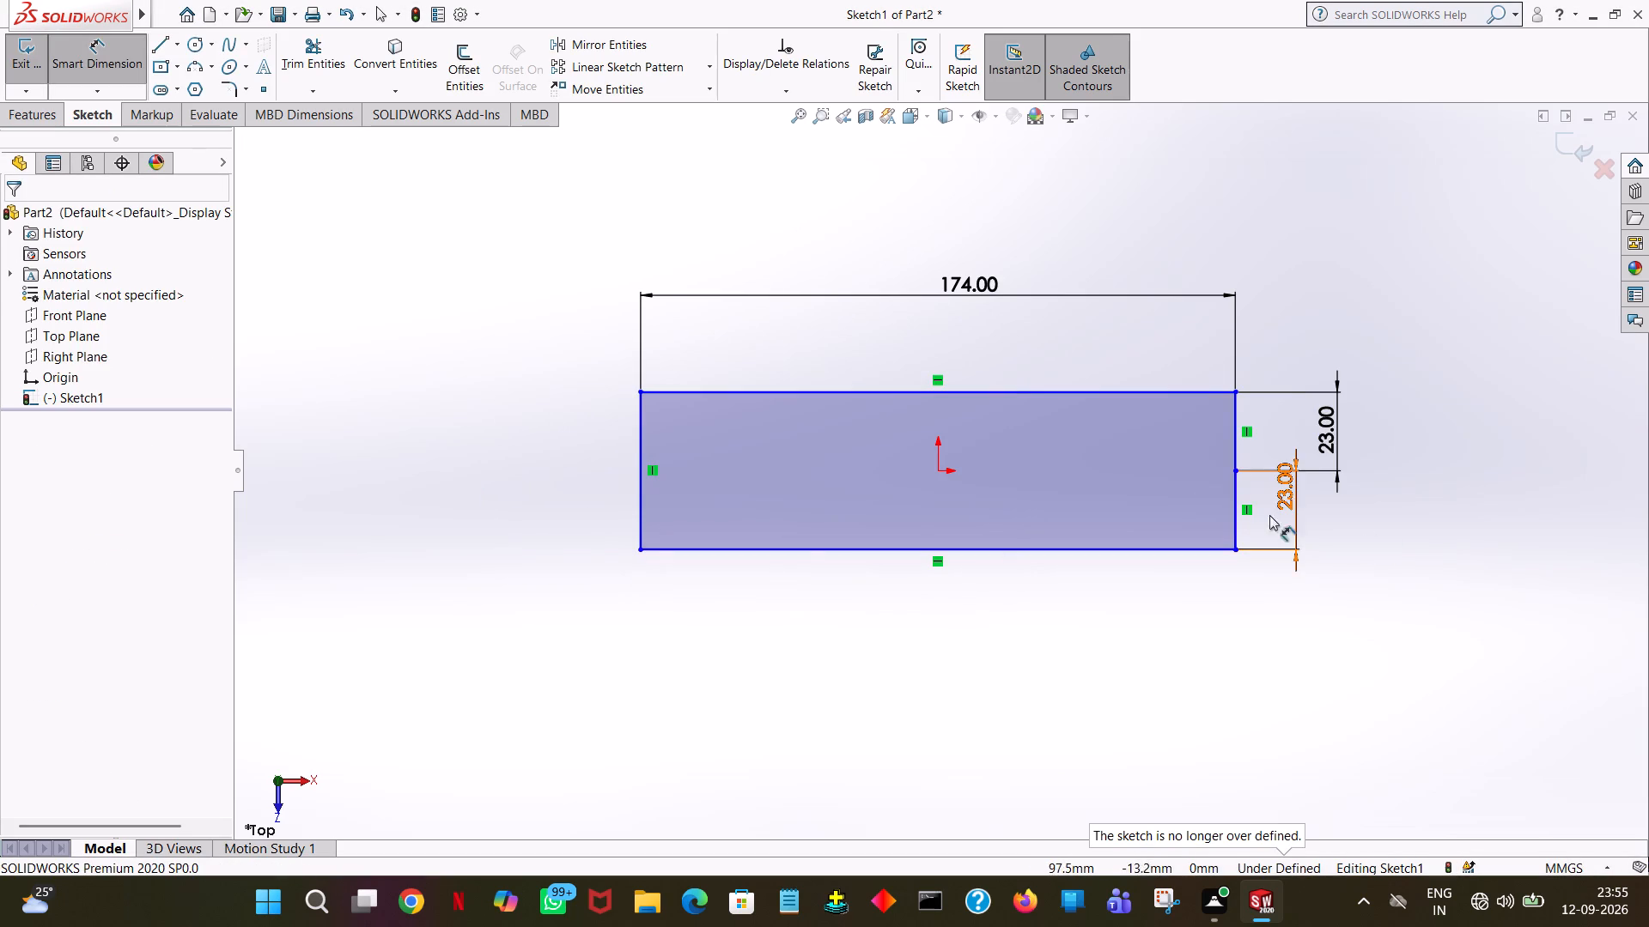
Locate the rectangle from the origin with 23 mm to its upper long edge and 87 mm to its -X short edge.
click(929, 389)
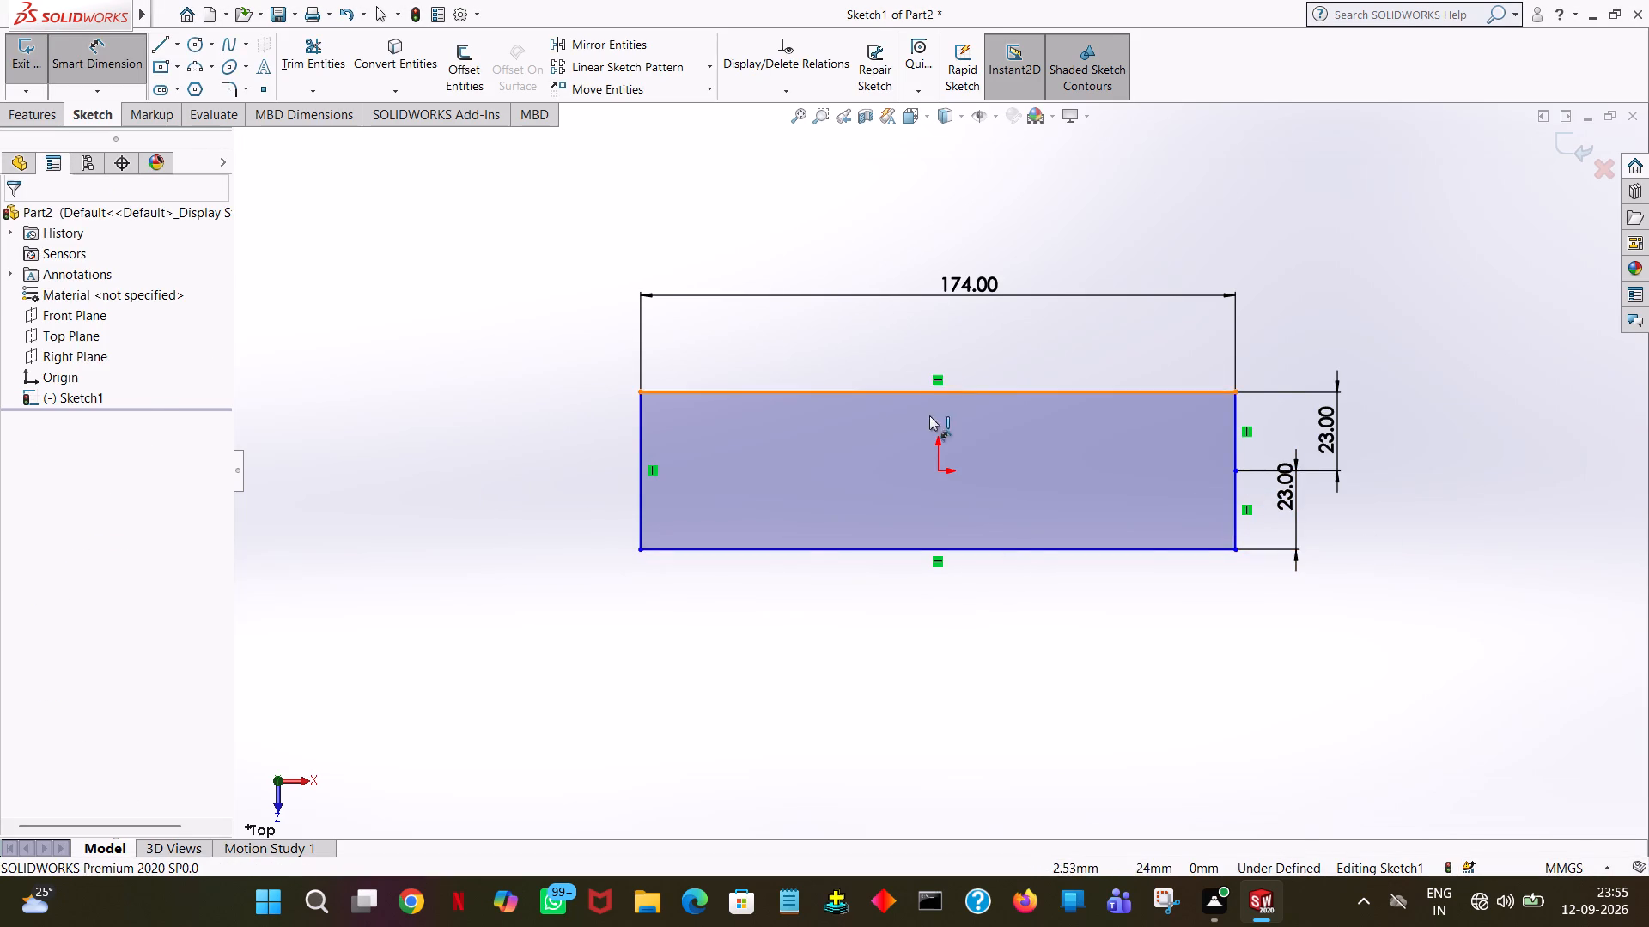
click(938, 470)
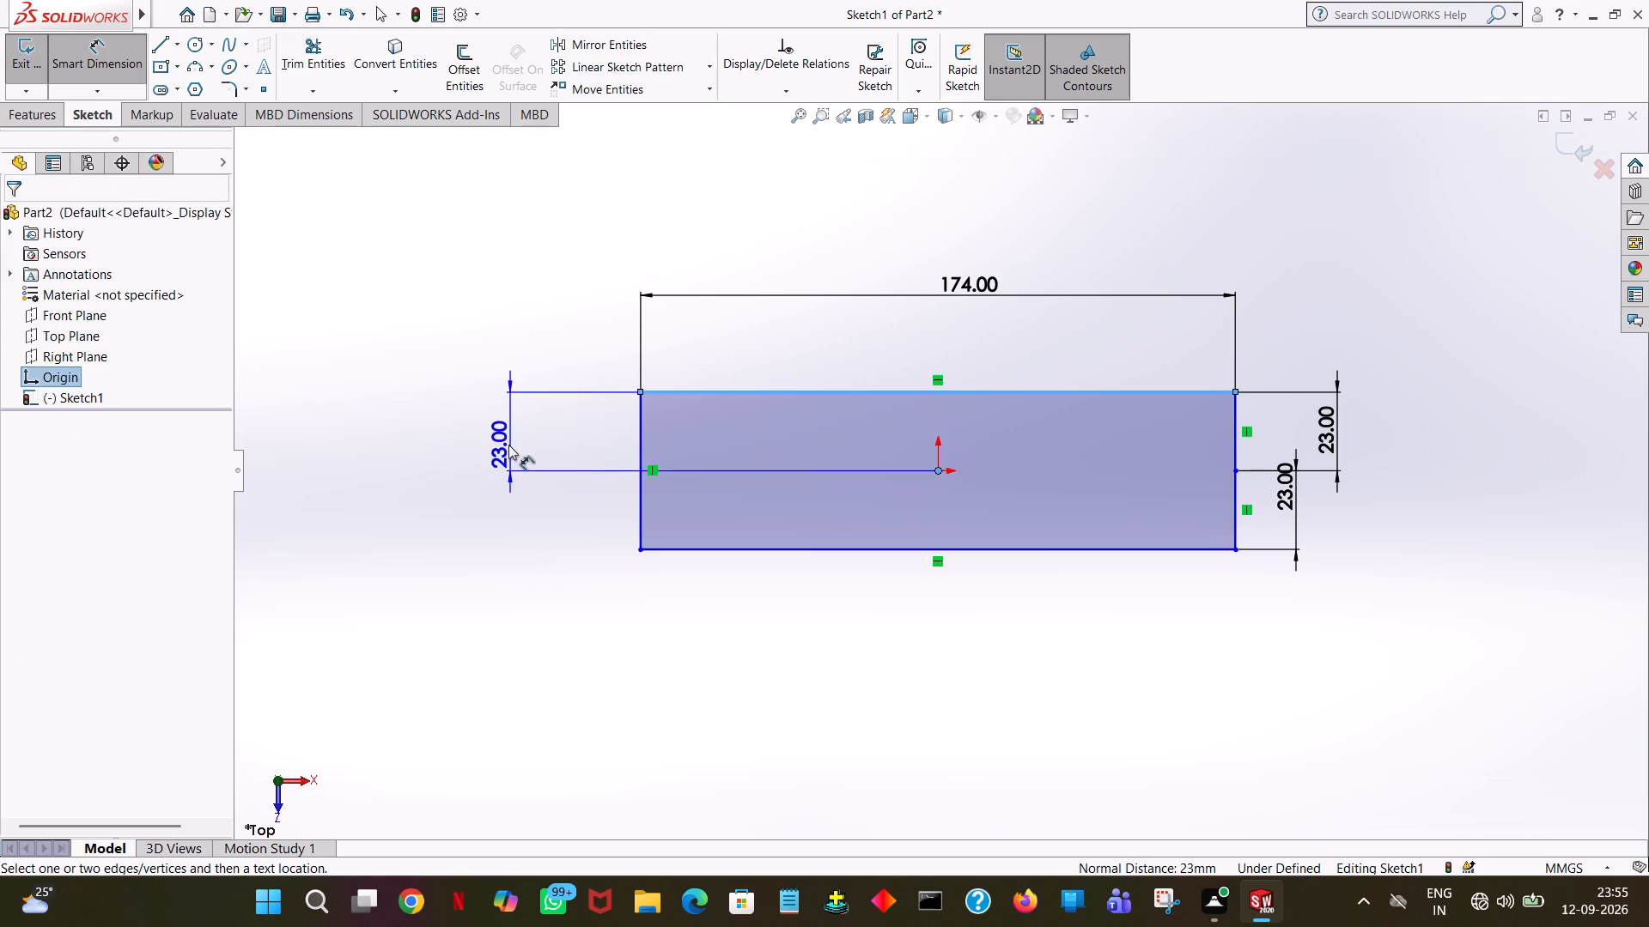
click(508, 444)
click(428, 418)
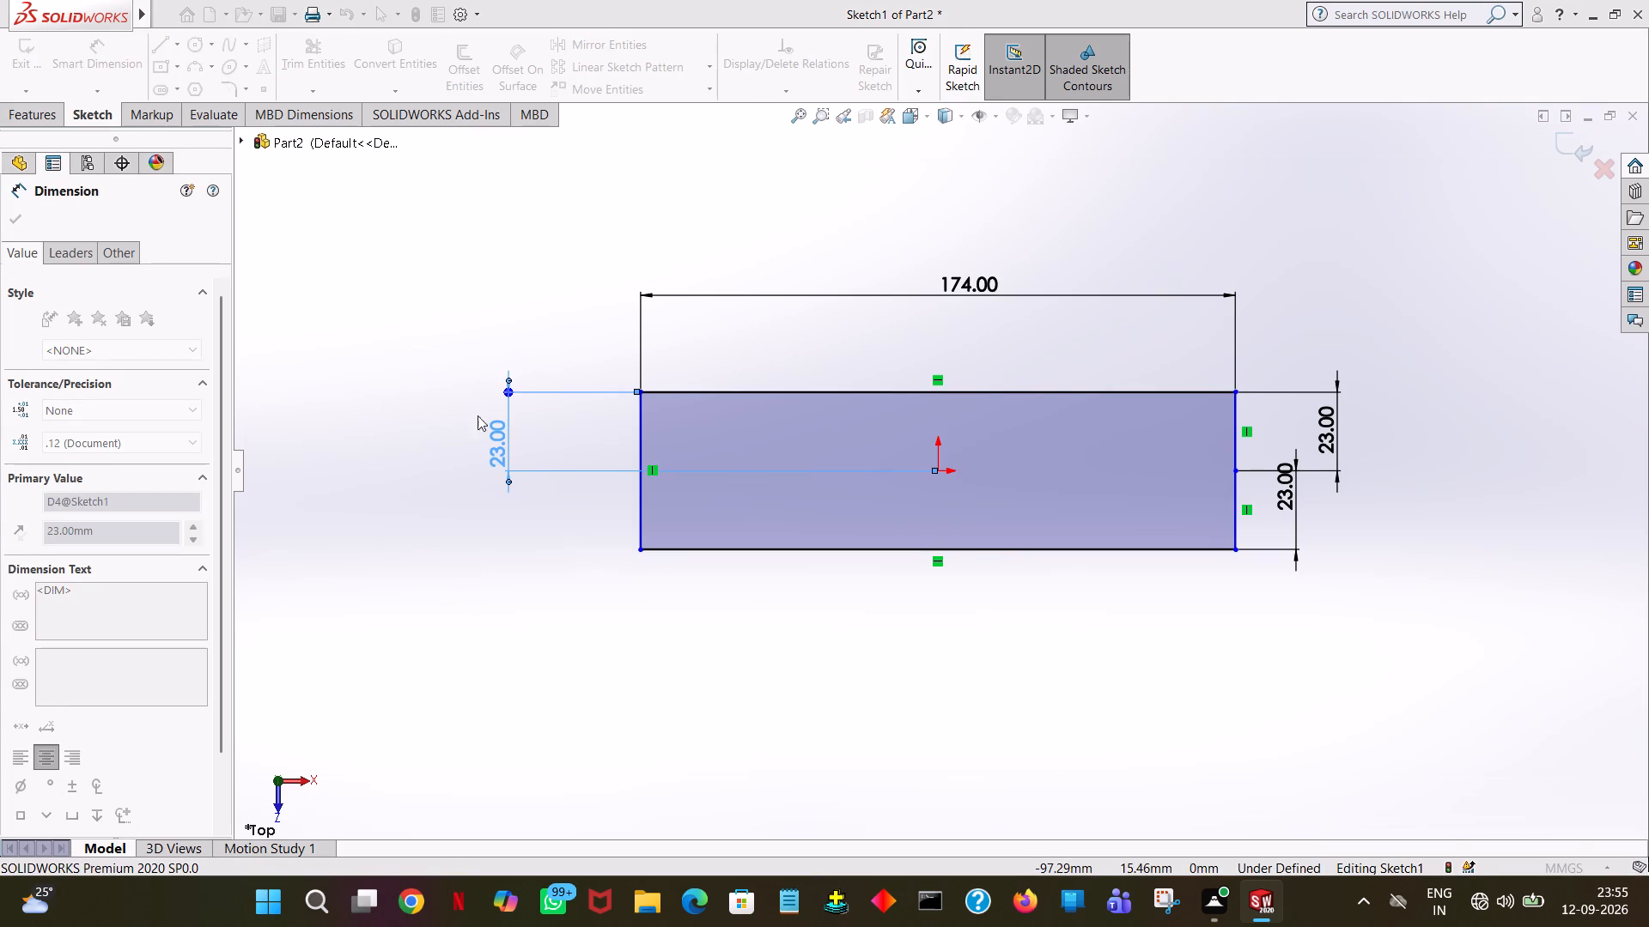
click(1460, 370)
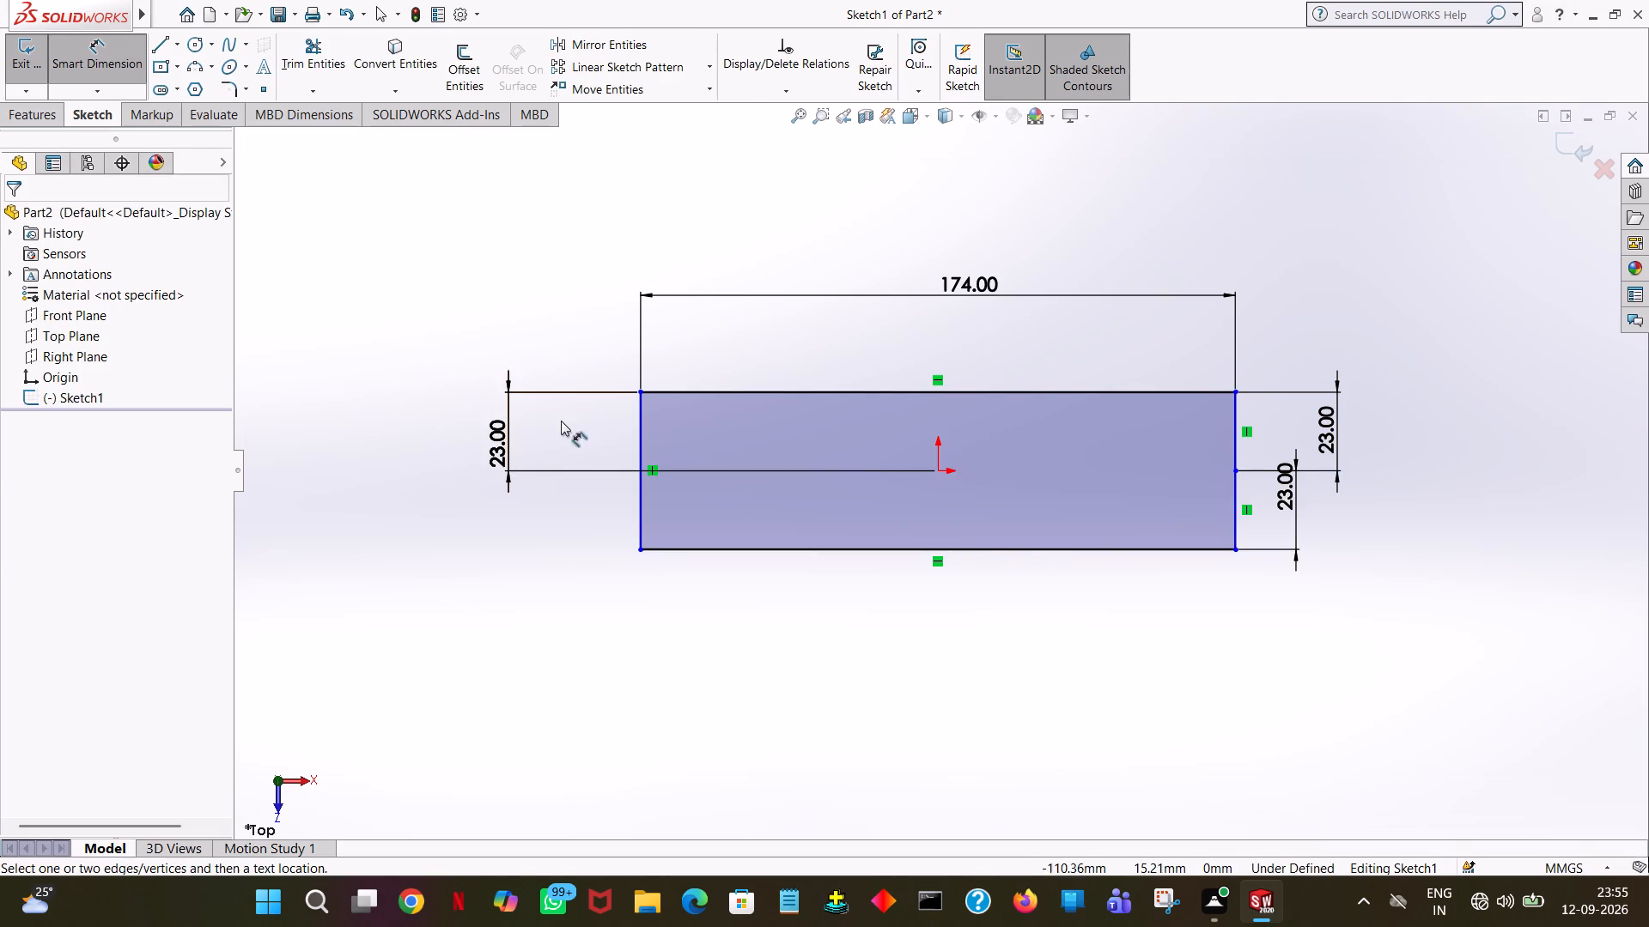
click(641, 450)
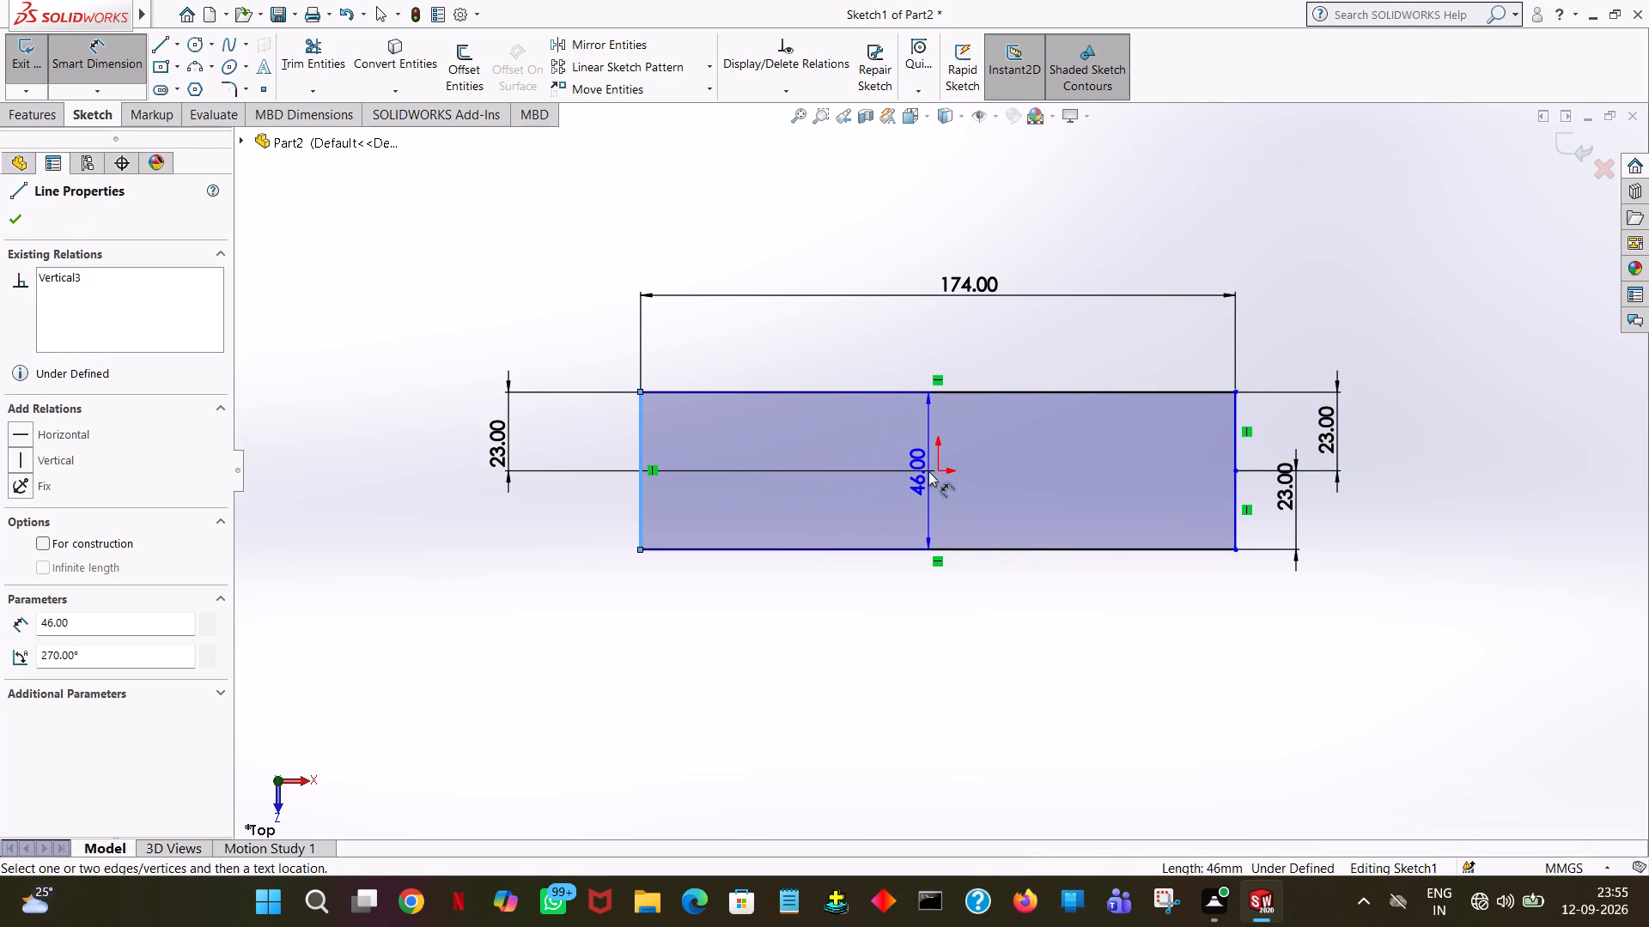
click(937, 470)
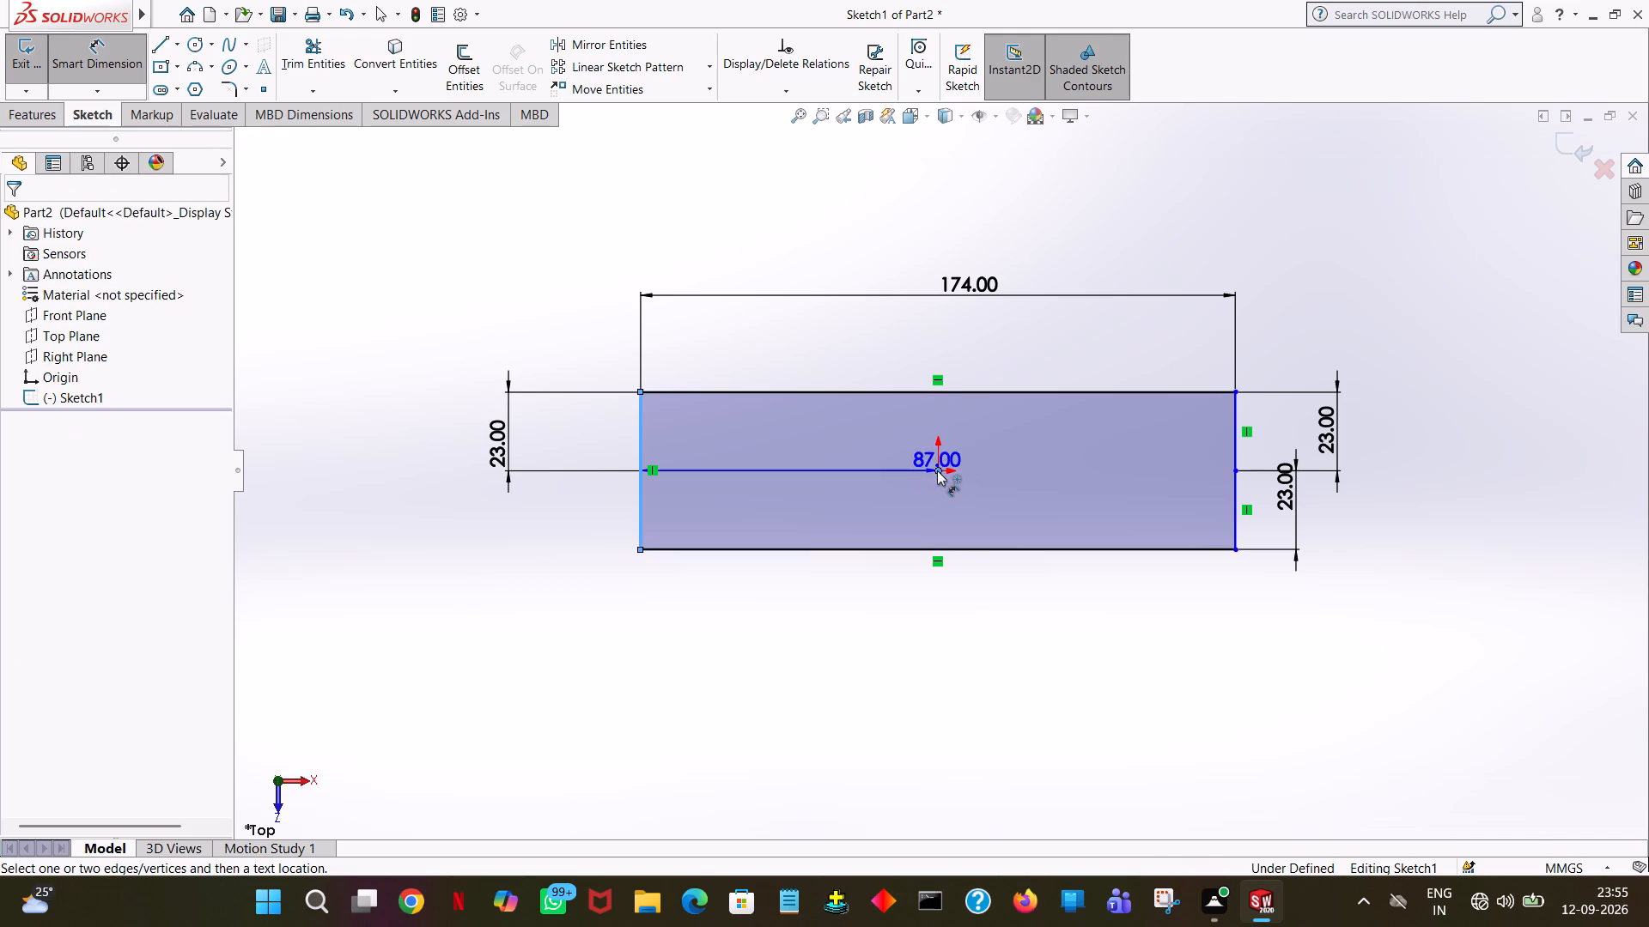
click(899, 609)
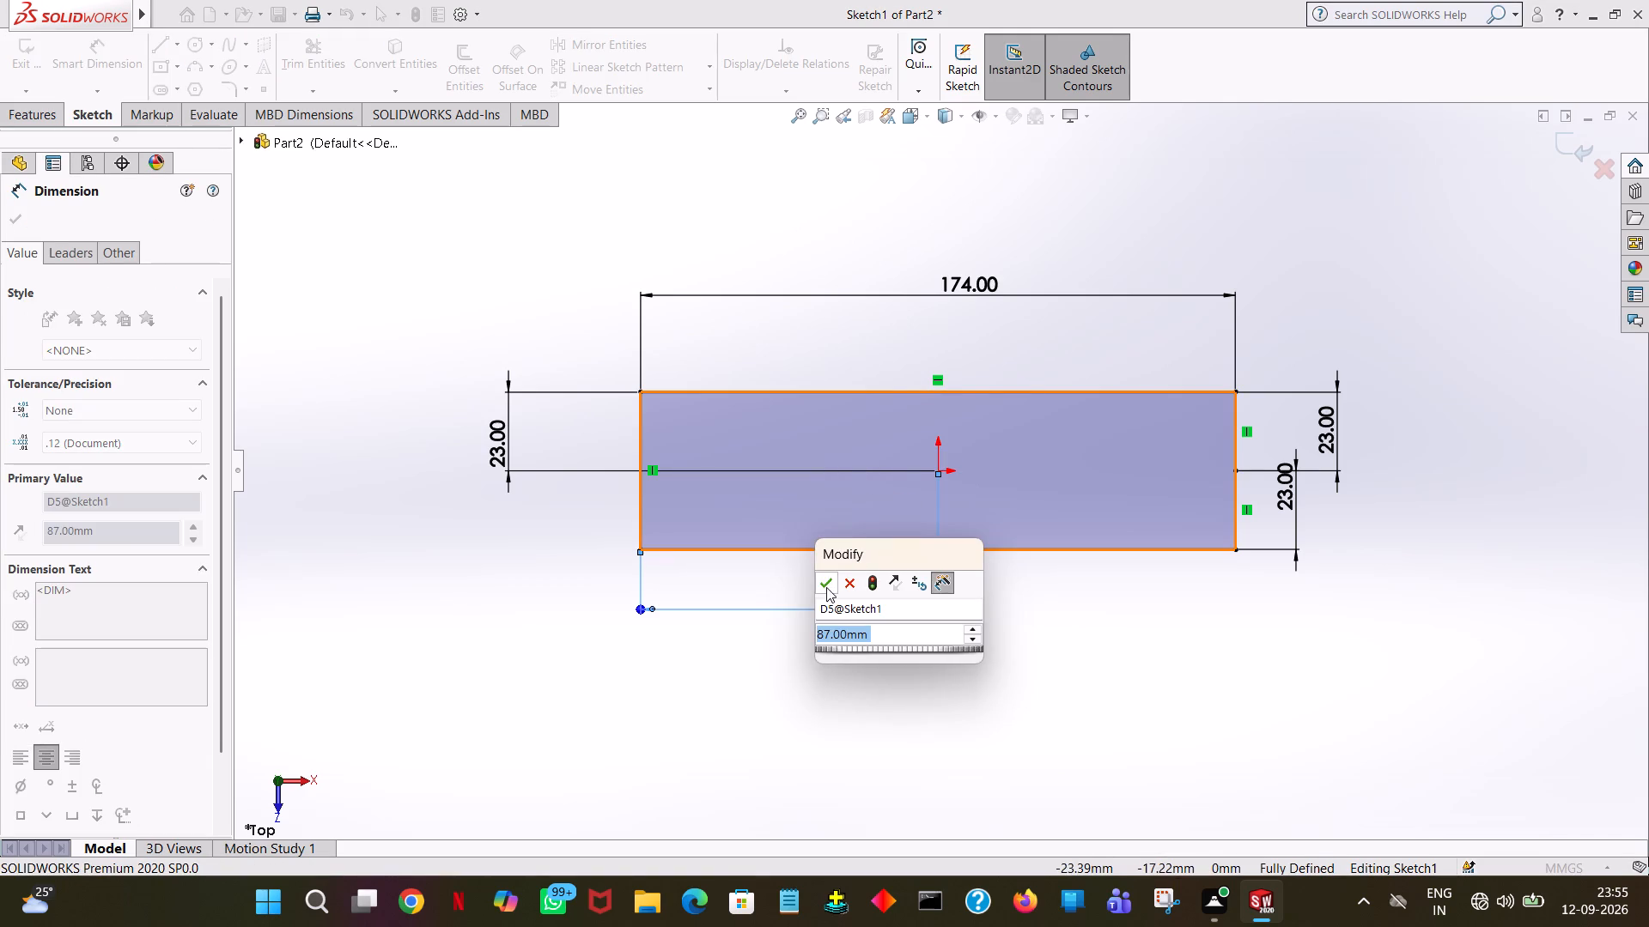
click(825, 588)
click(1271, 303)
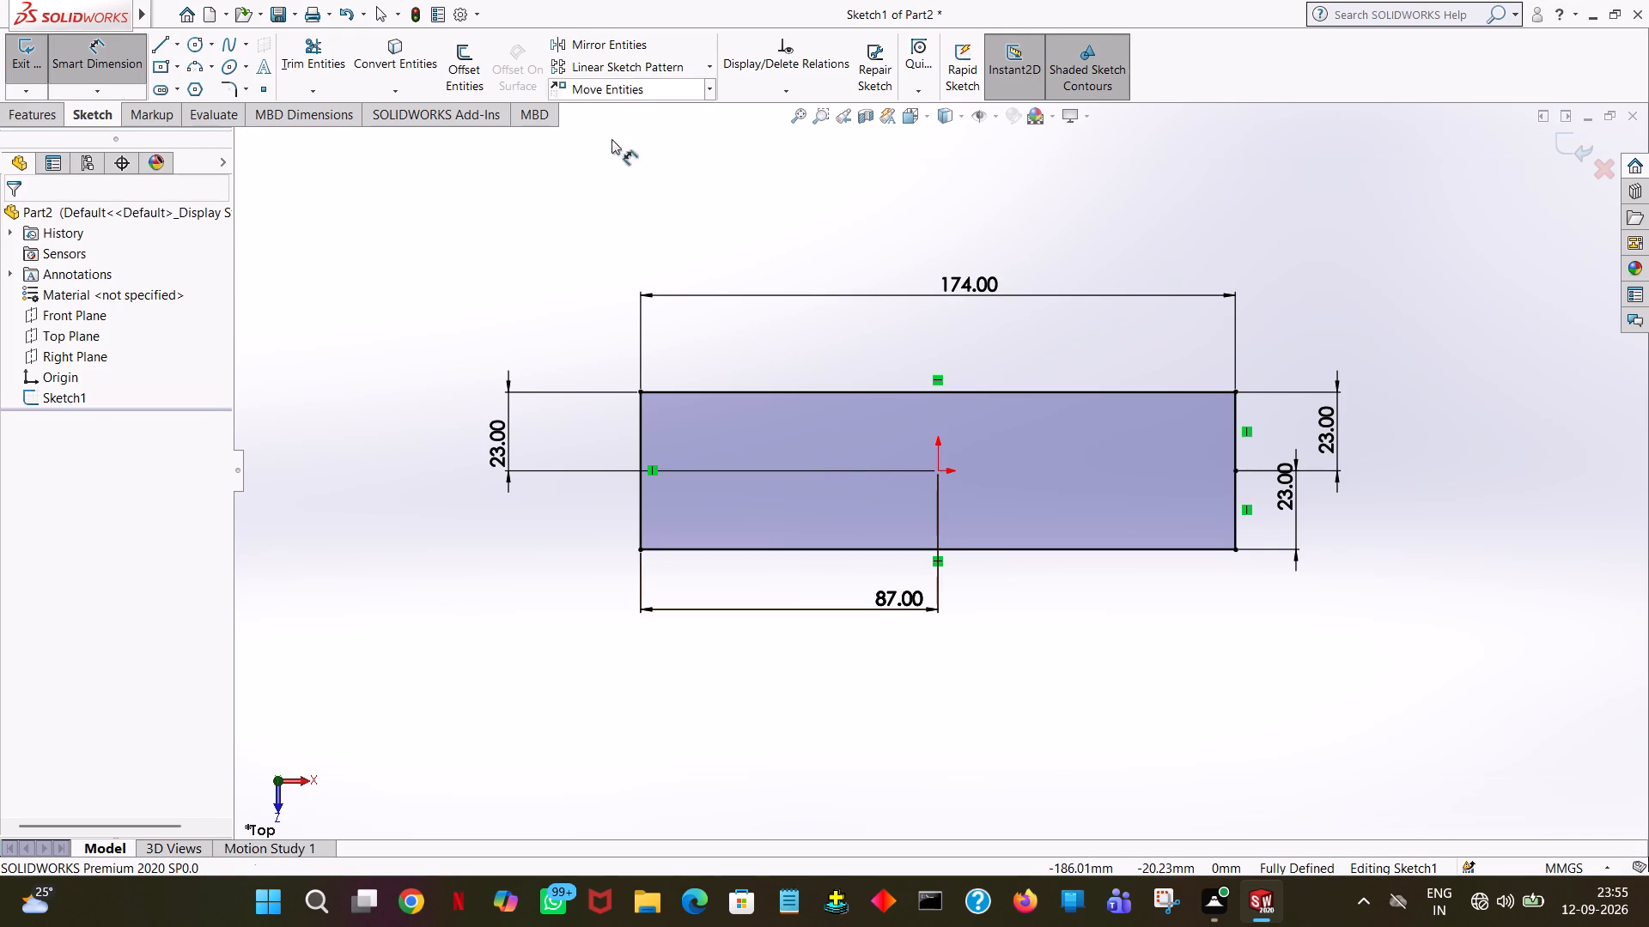
Extrude the rectangular base sketch as a blind boss 14 mm deep.
click(38, 118)
click(41, 76)
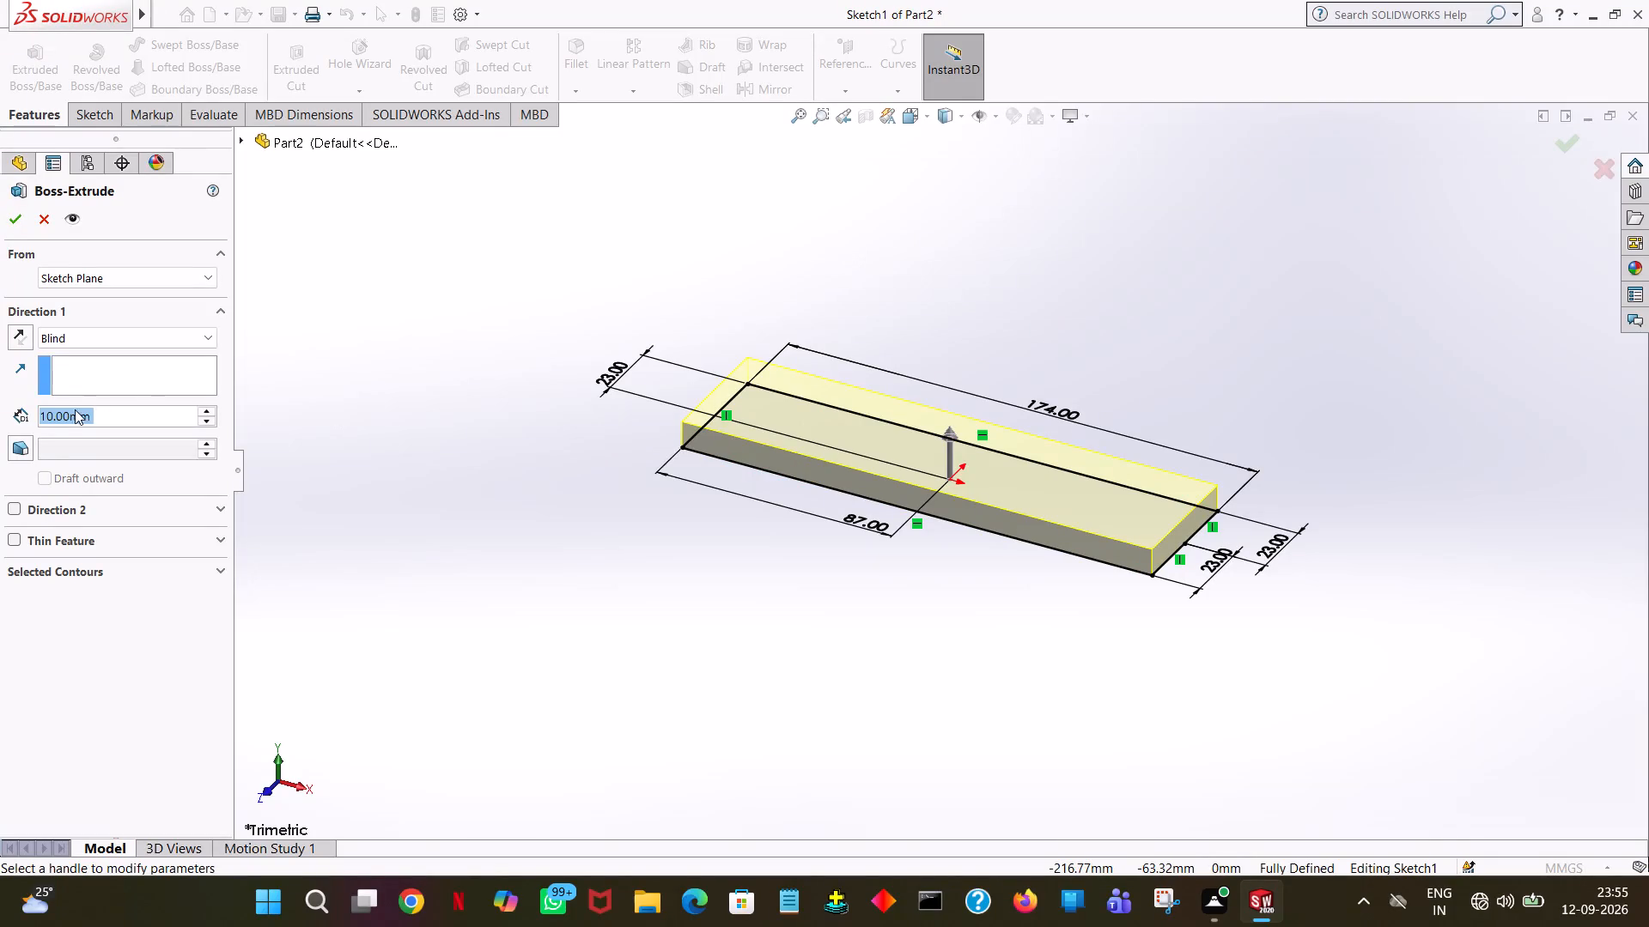
text(14)
key(Return)
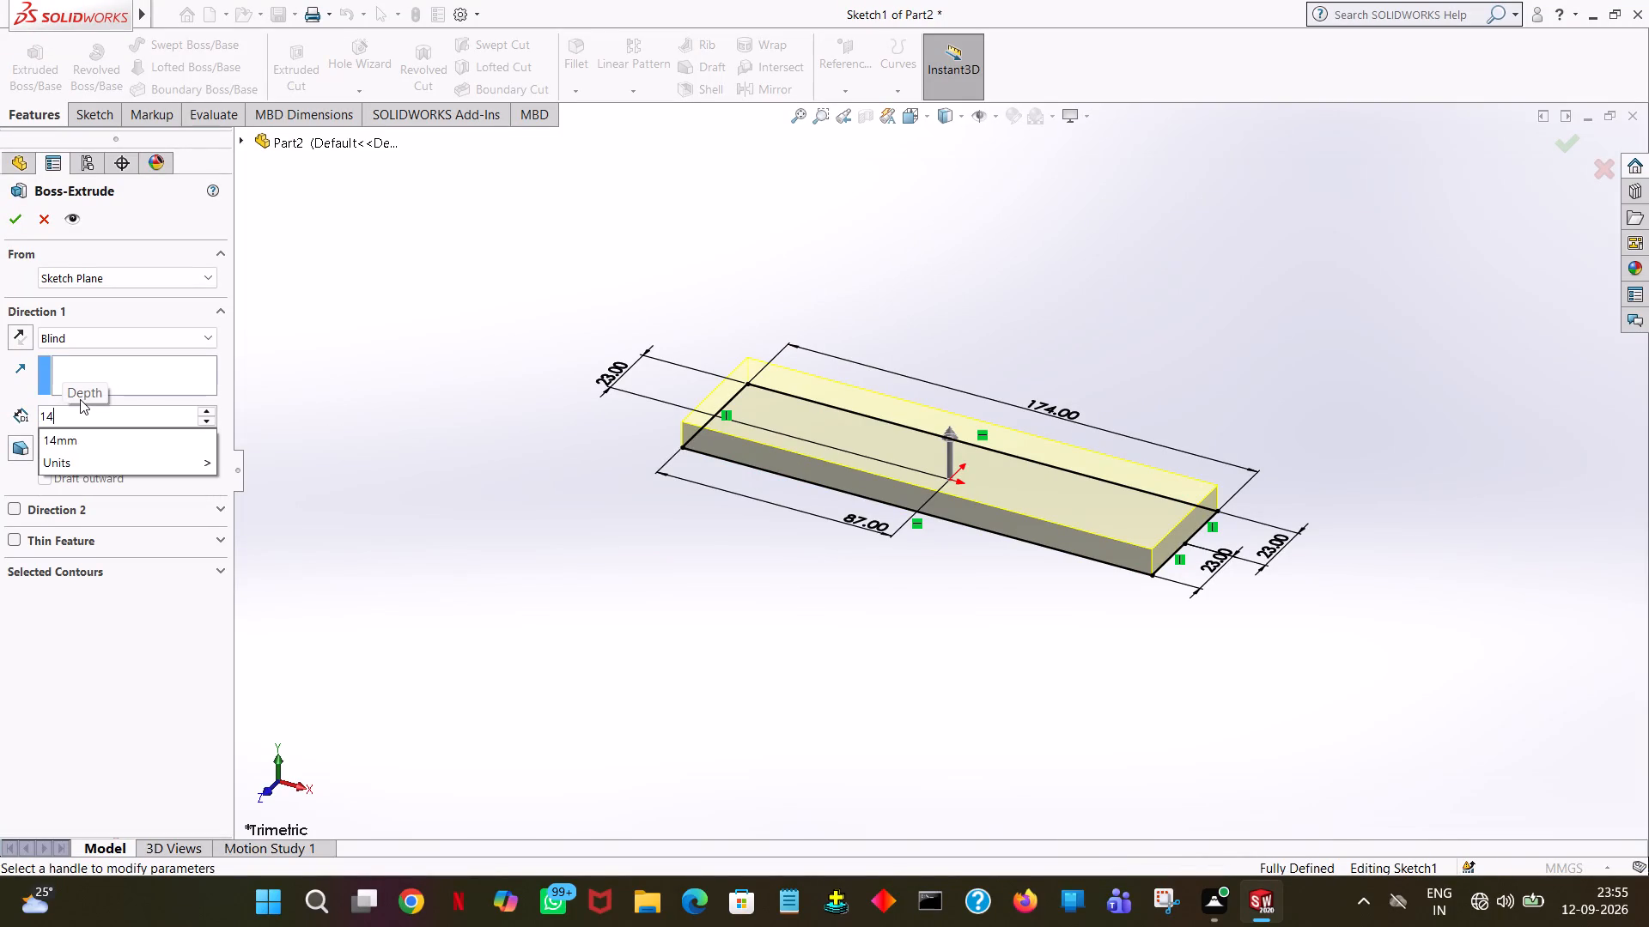
click(19, 228)
click(573, 264)
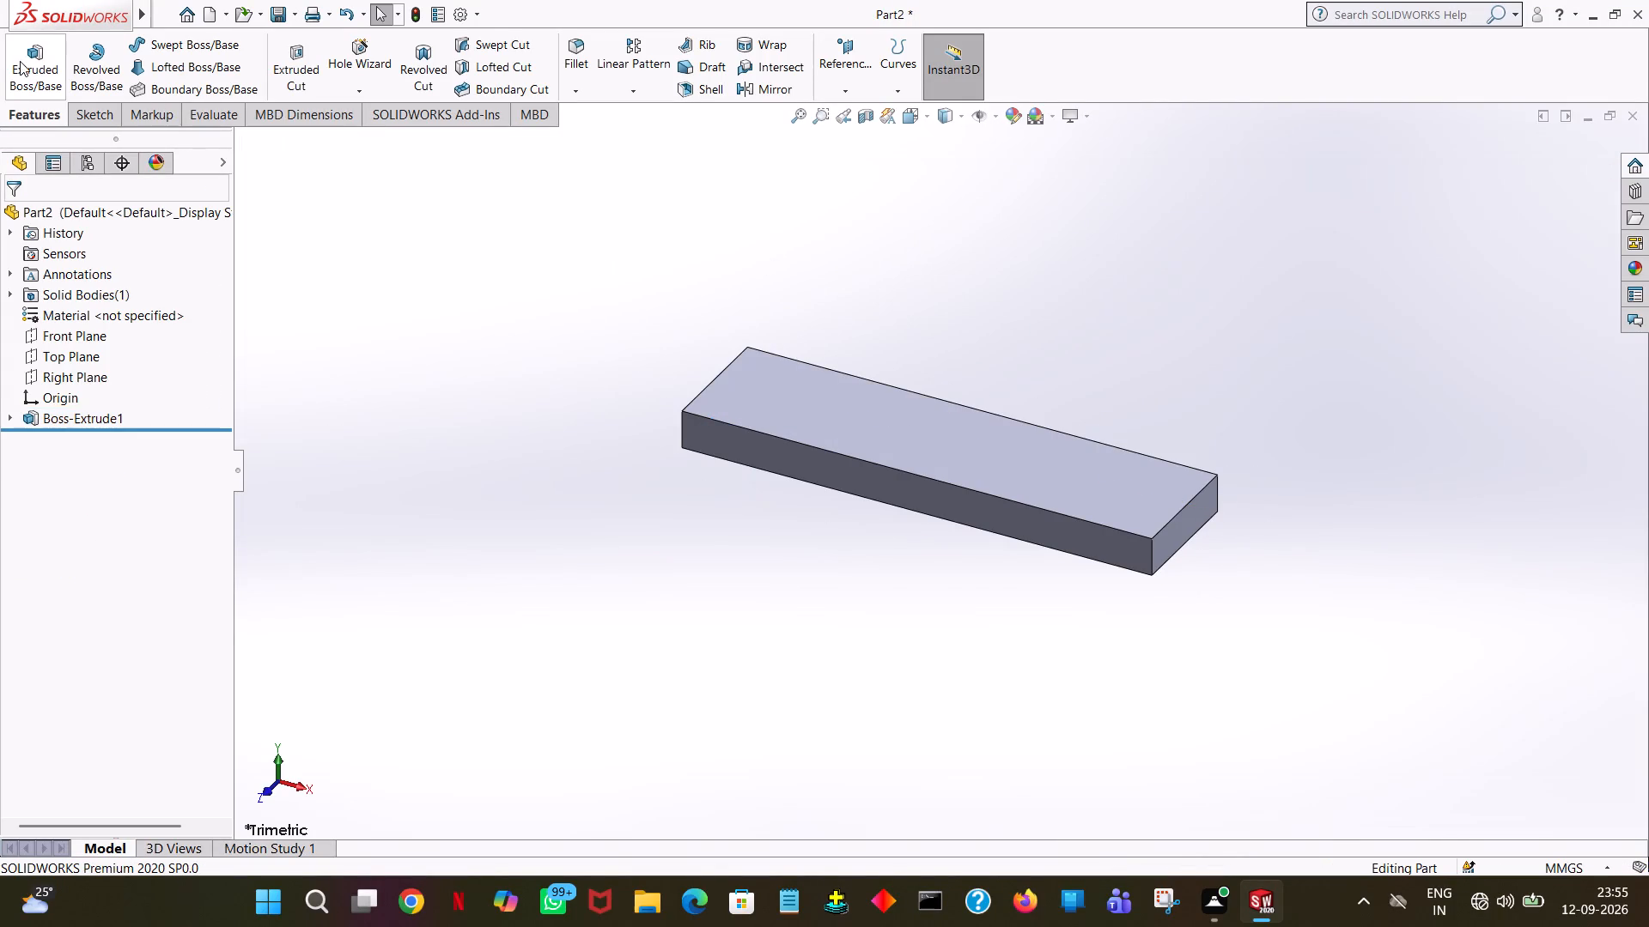
Start a boss sketch on the base's top face and draw a line about 35 mm long from the +X rear corner along the rear edge.
click(20, 61)
click(977, 462)
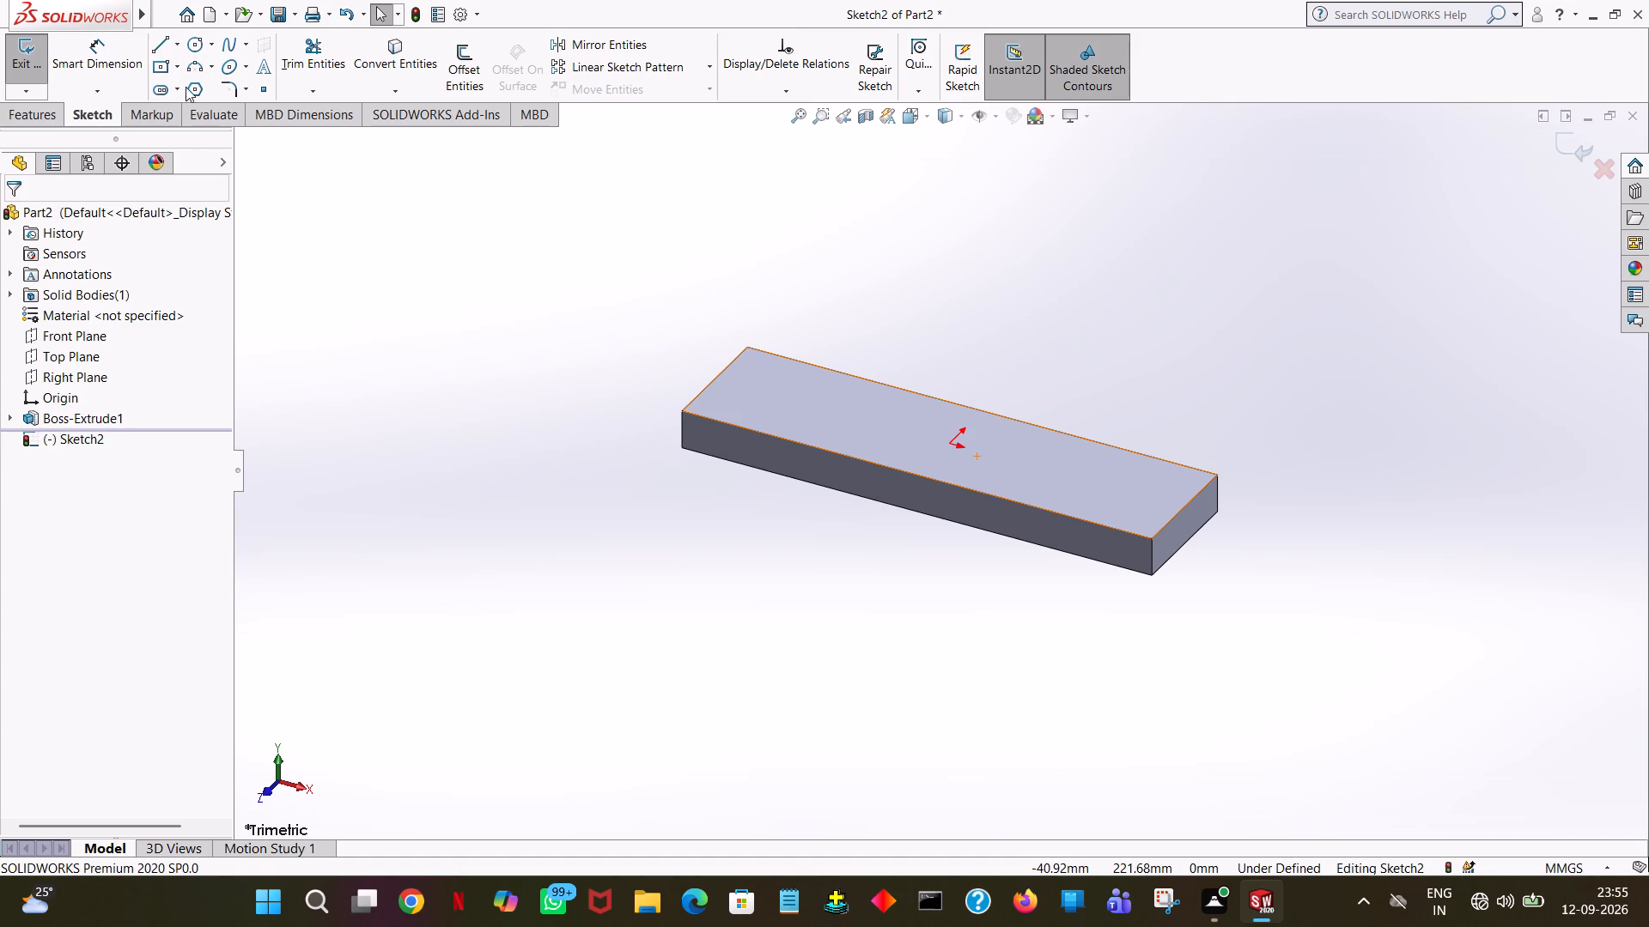
click(932, 122)
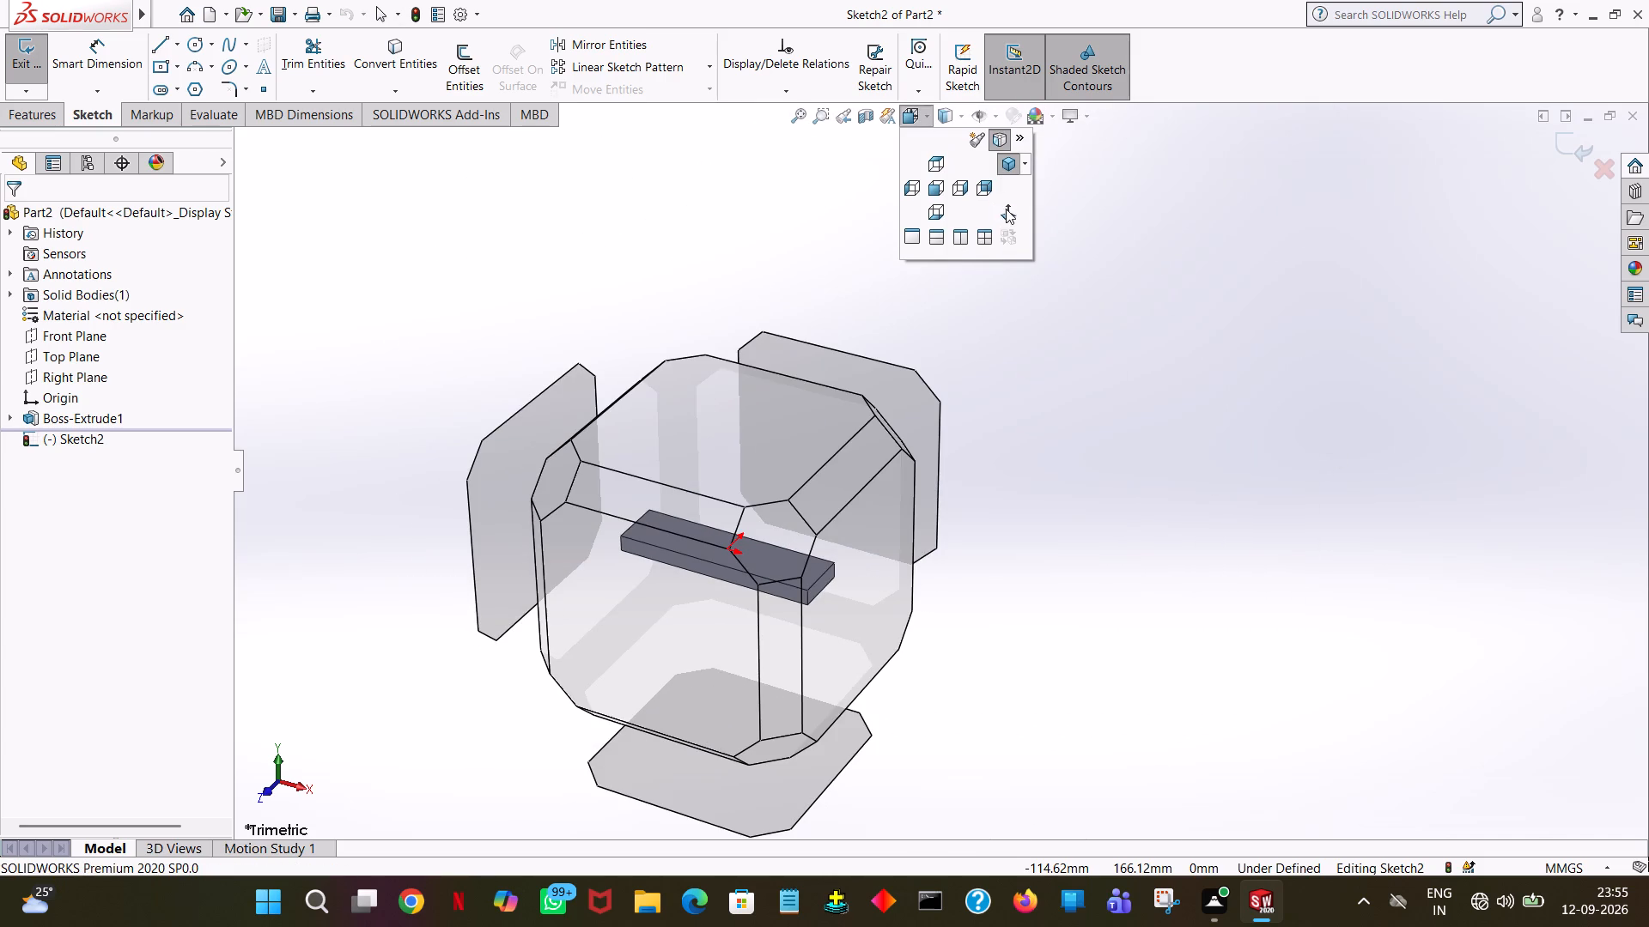
click(1010, 209)
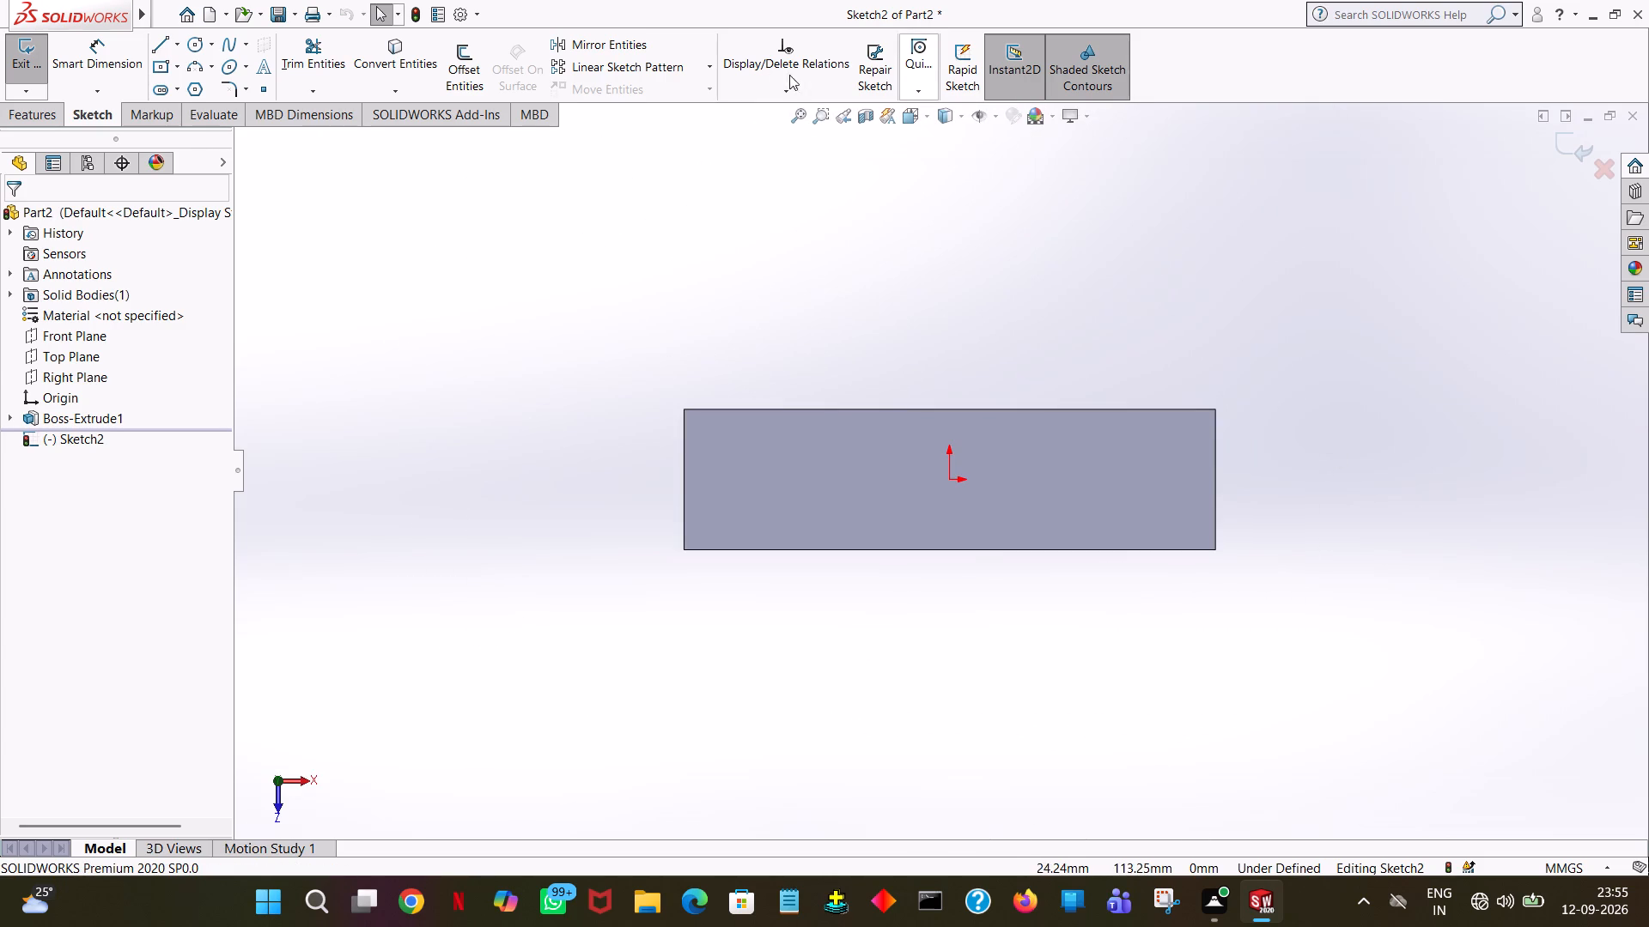
click(155, 47)
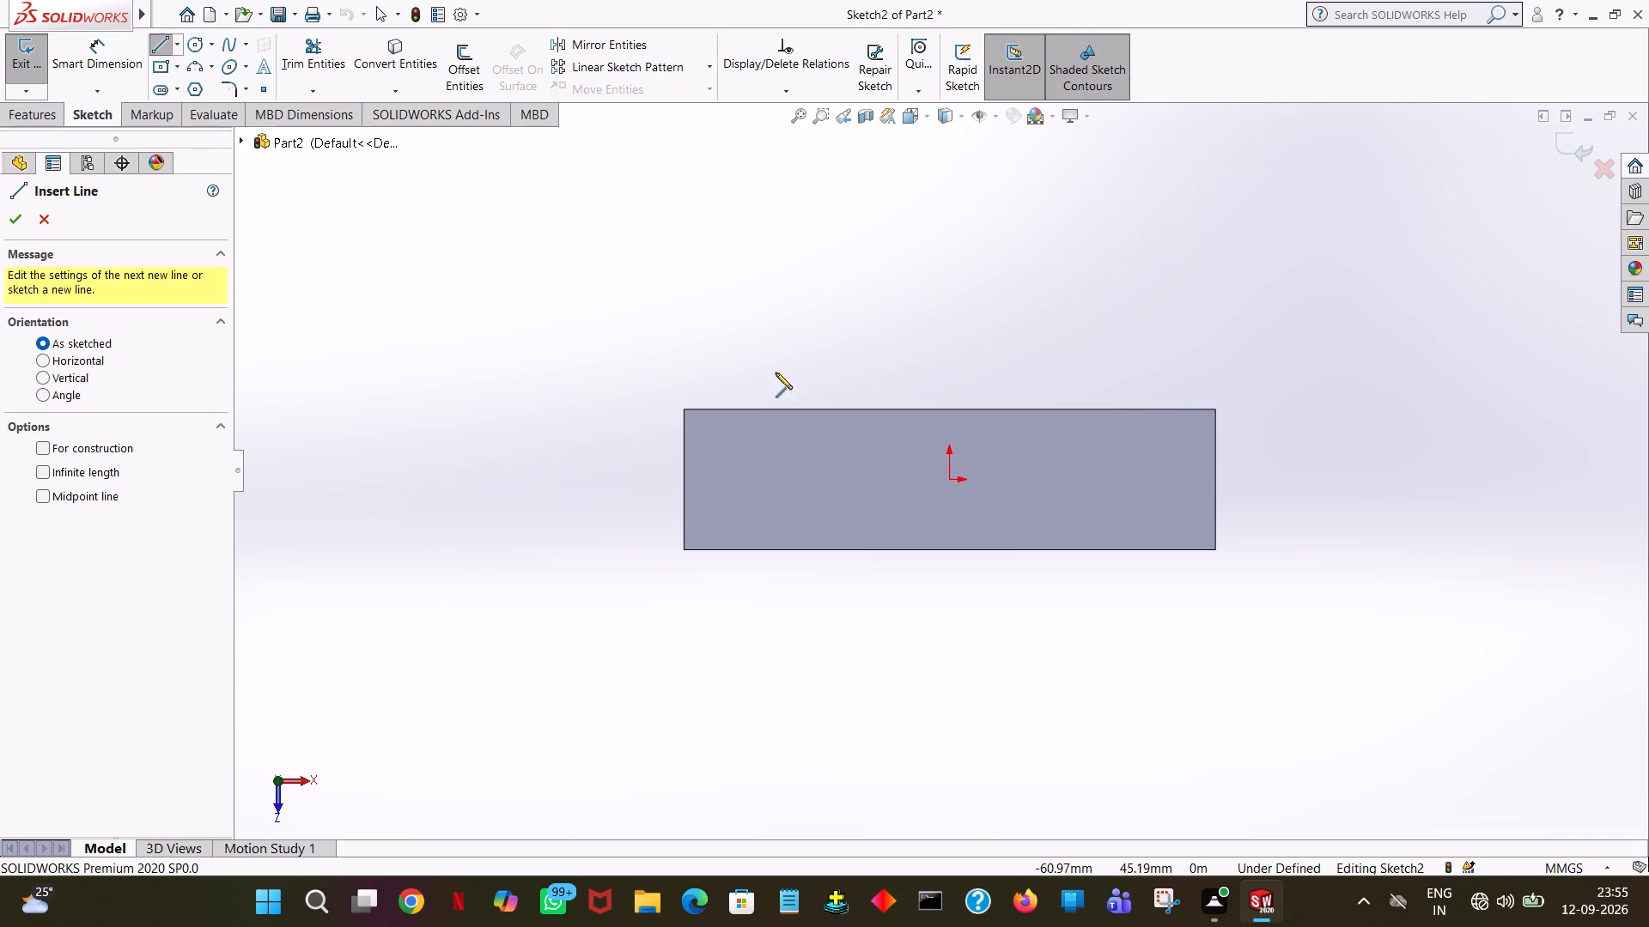
click(1215, 408)
click(1110, 406)
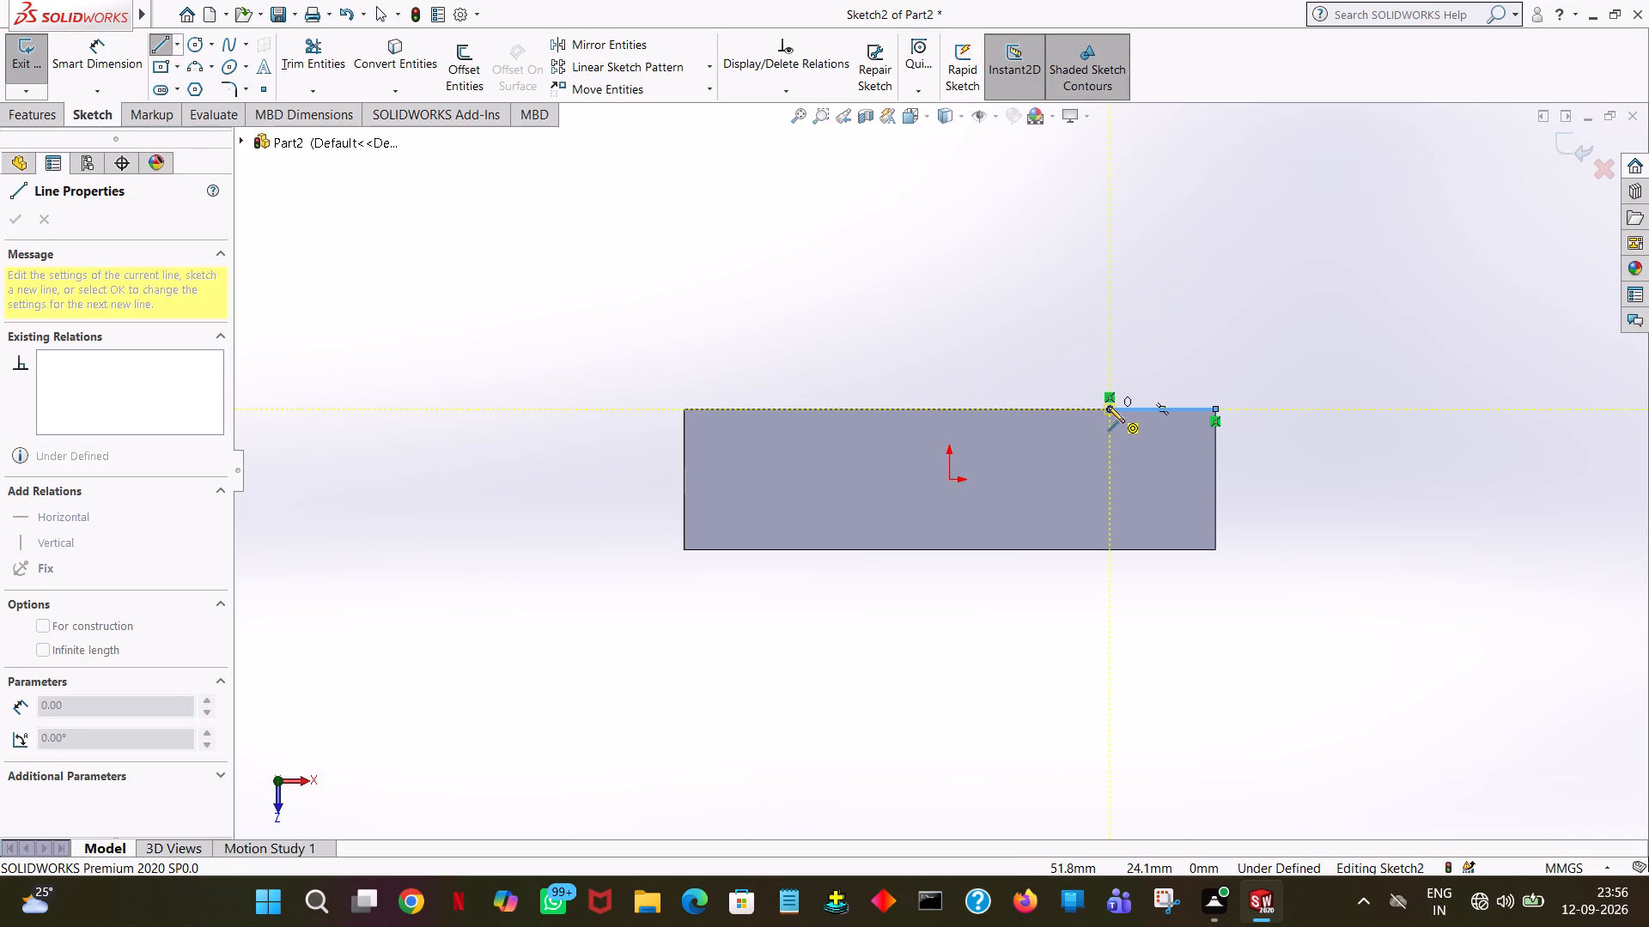
right_click(1108, 406)
click(1141, 419)
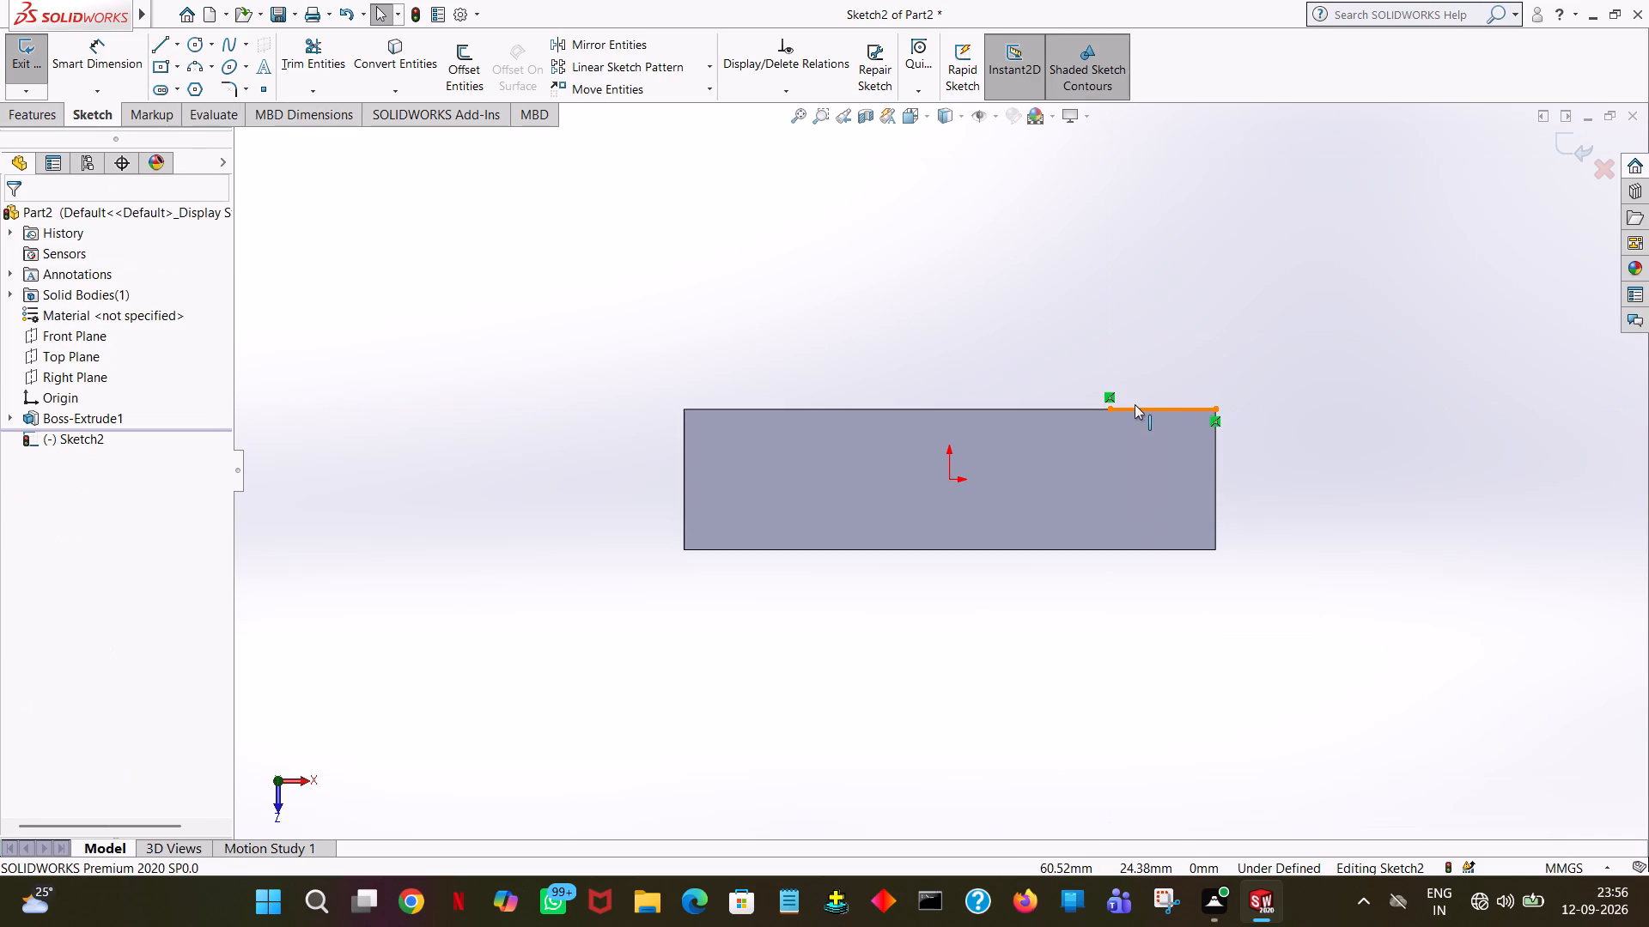
Set the length of the sketch line on the base's rear edge to 24 mm.
click(1135, 410)
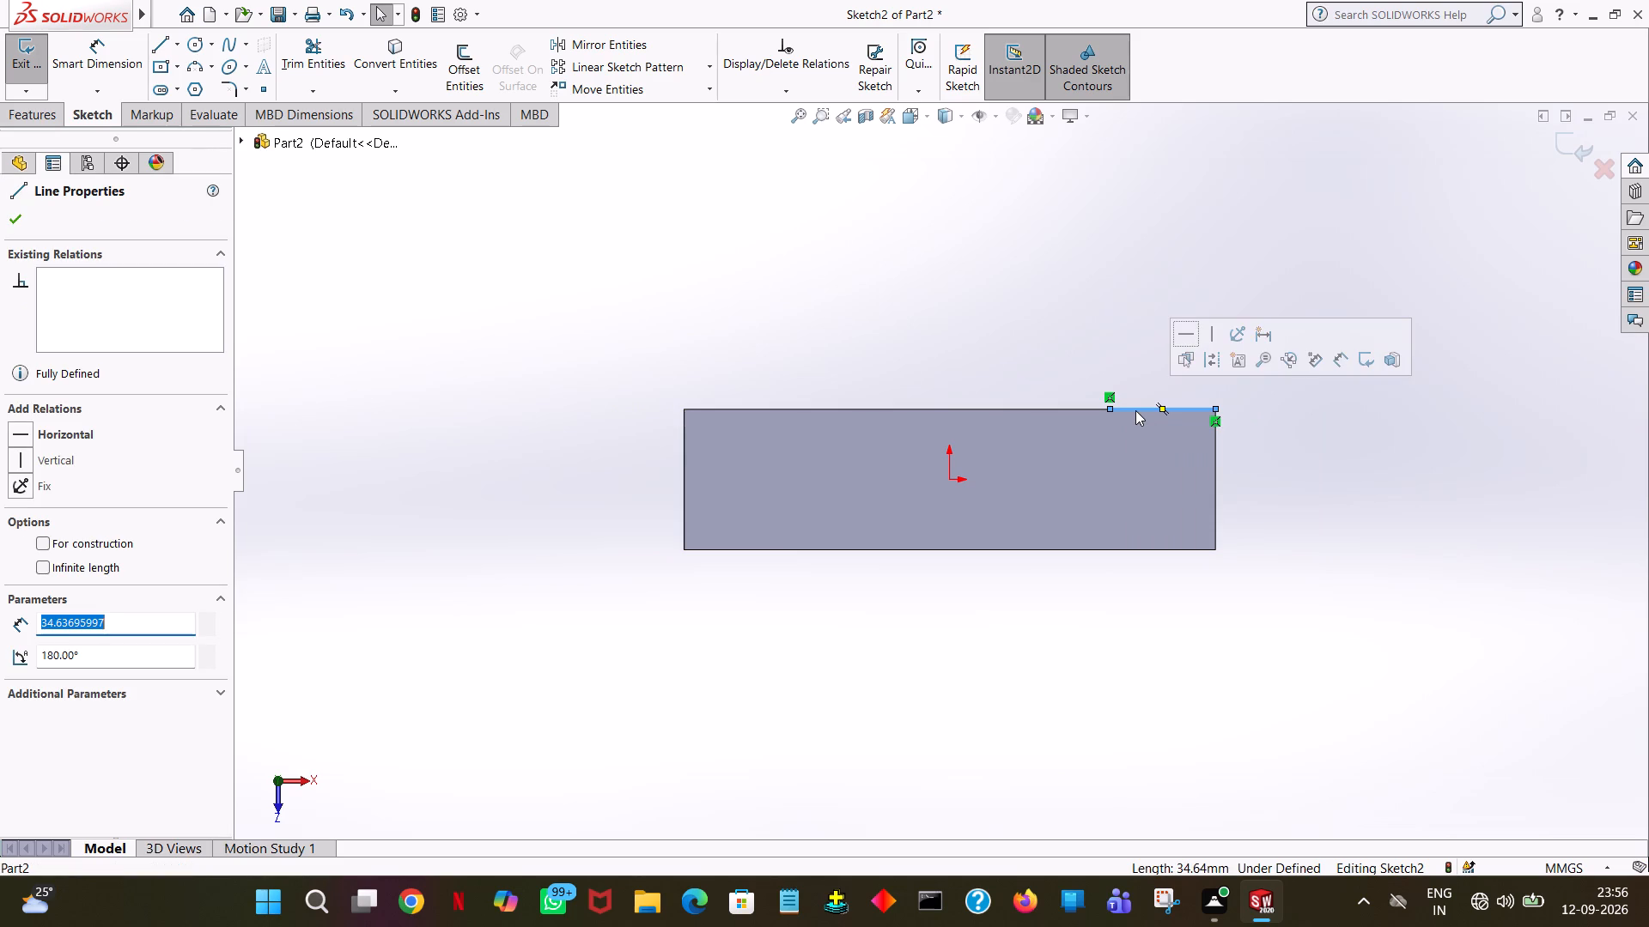
text(24)
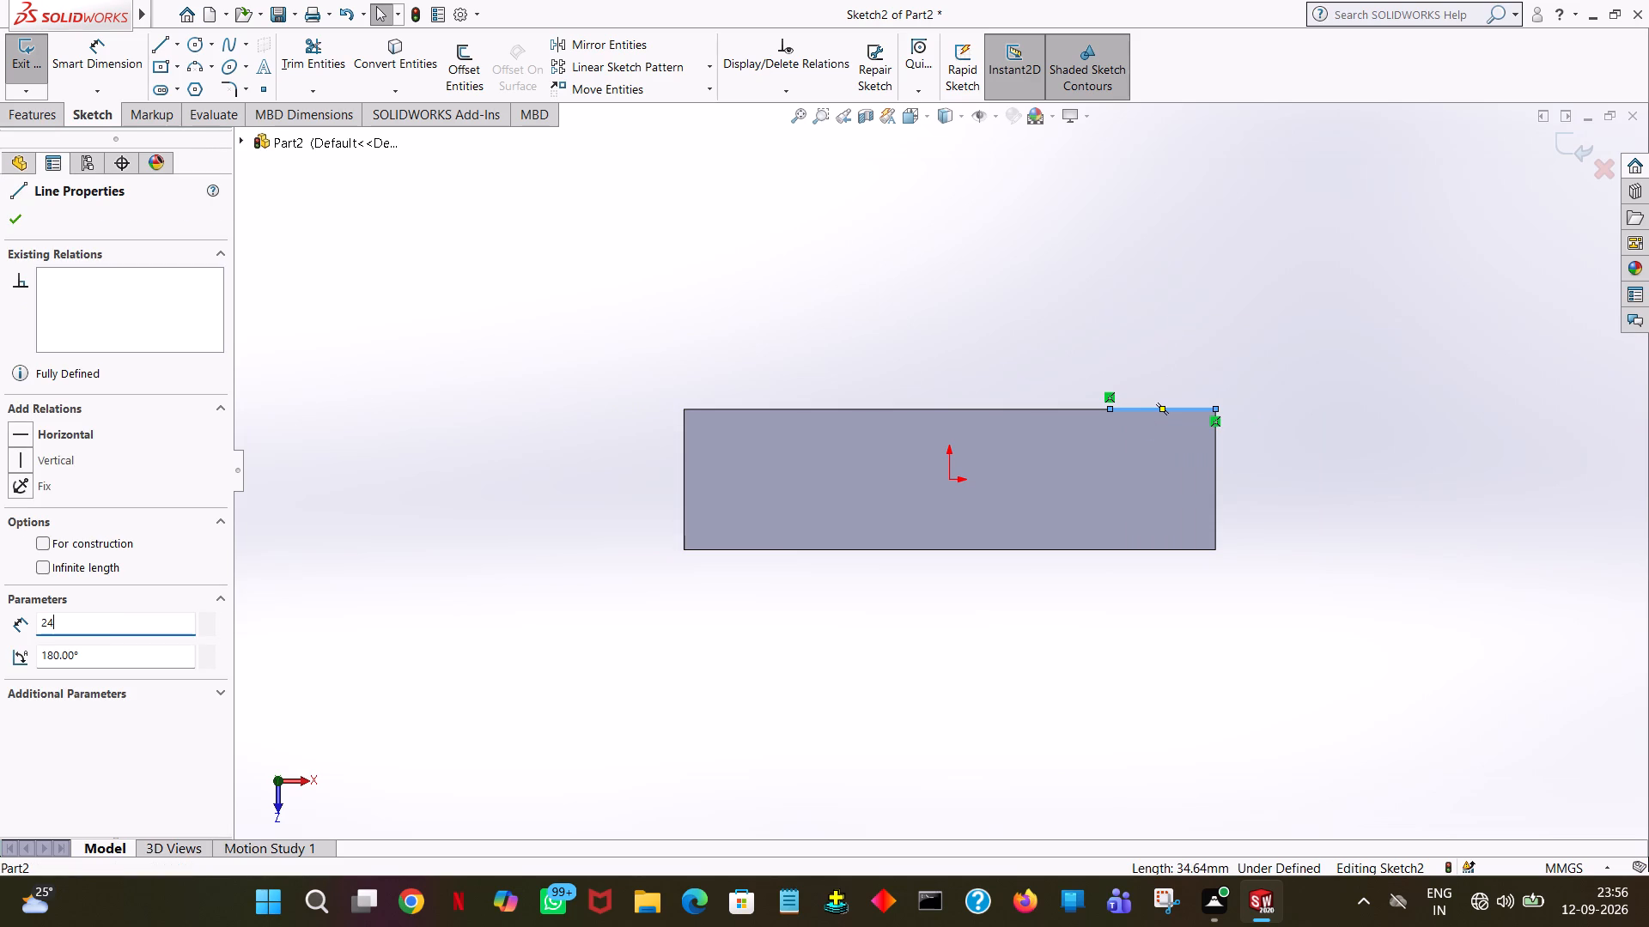
key(Return)
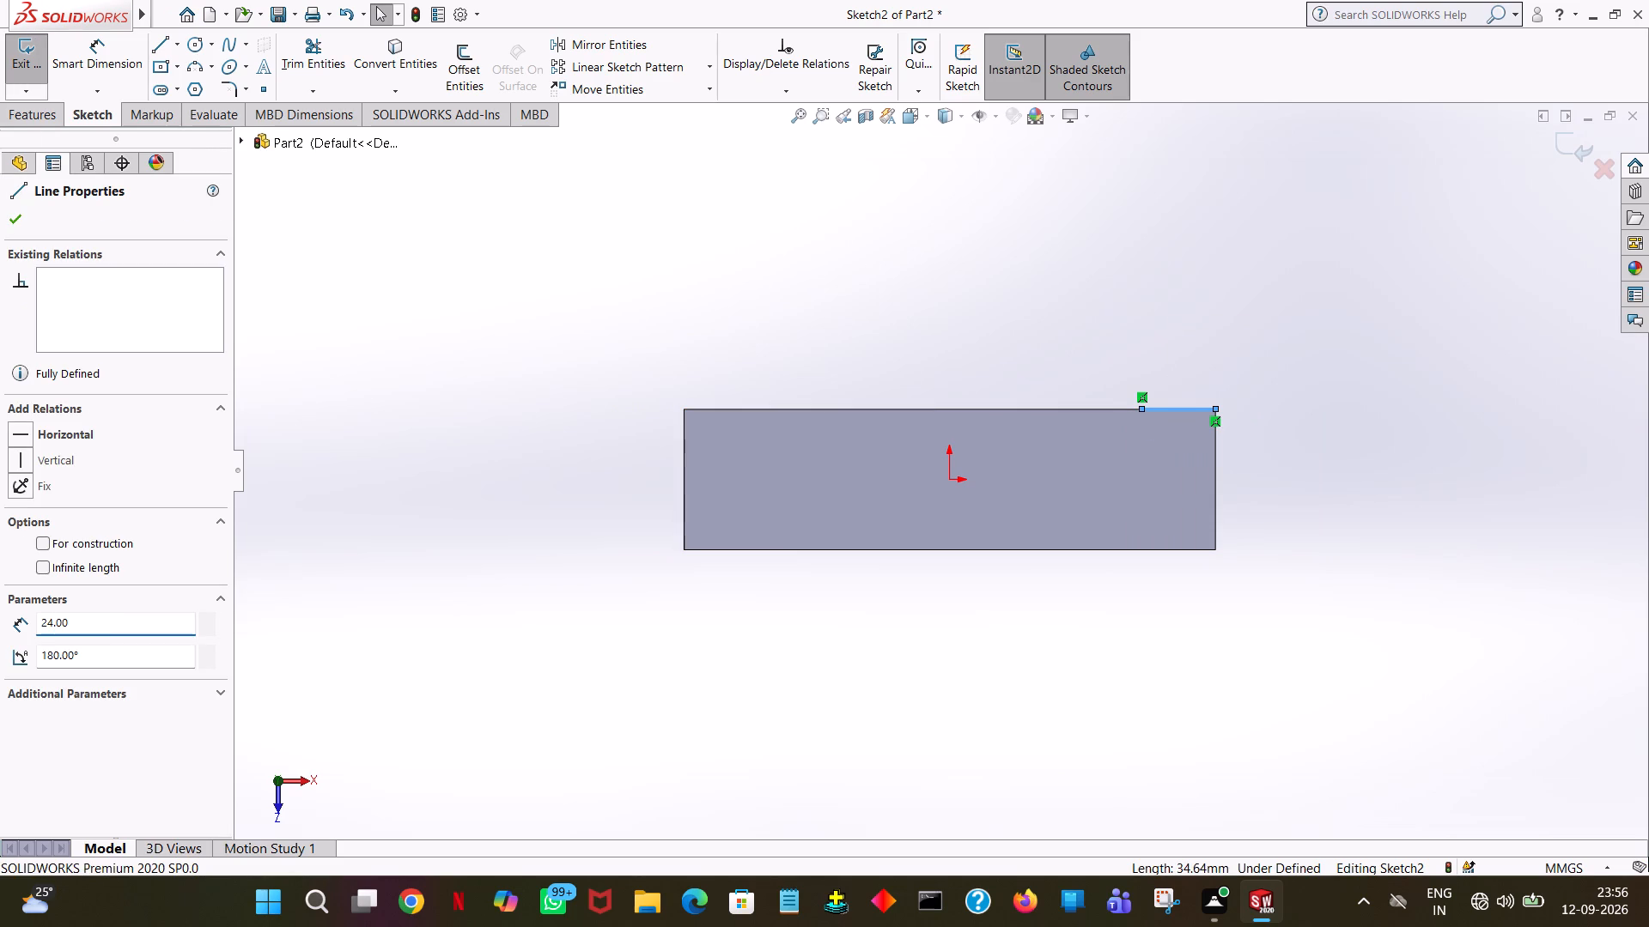
click(7, 233)
click(10, 226)
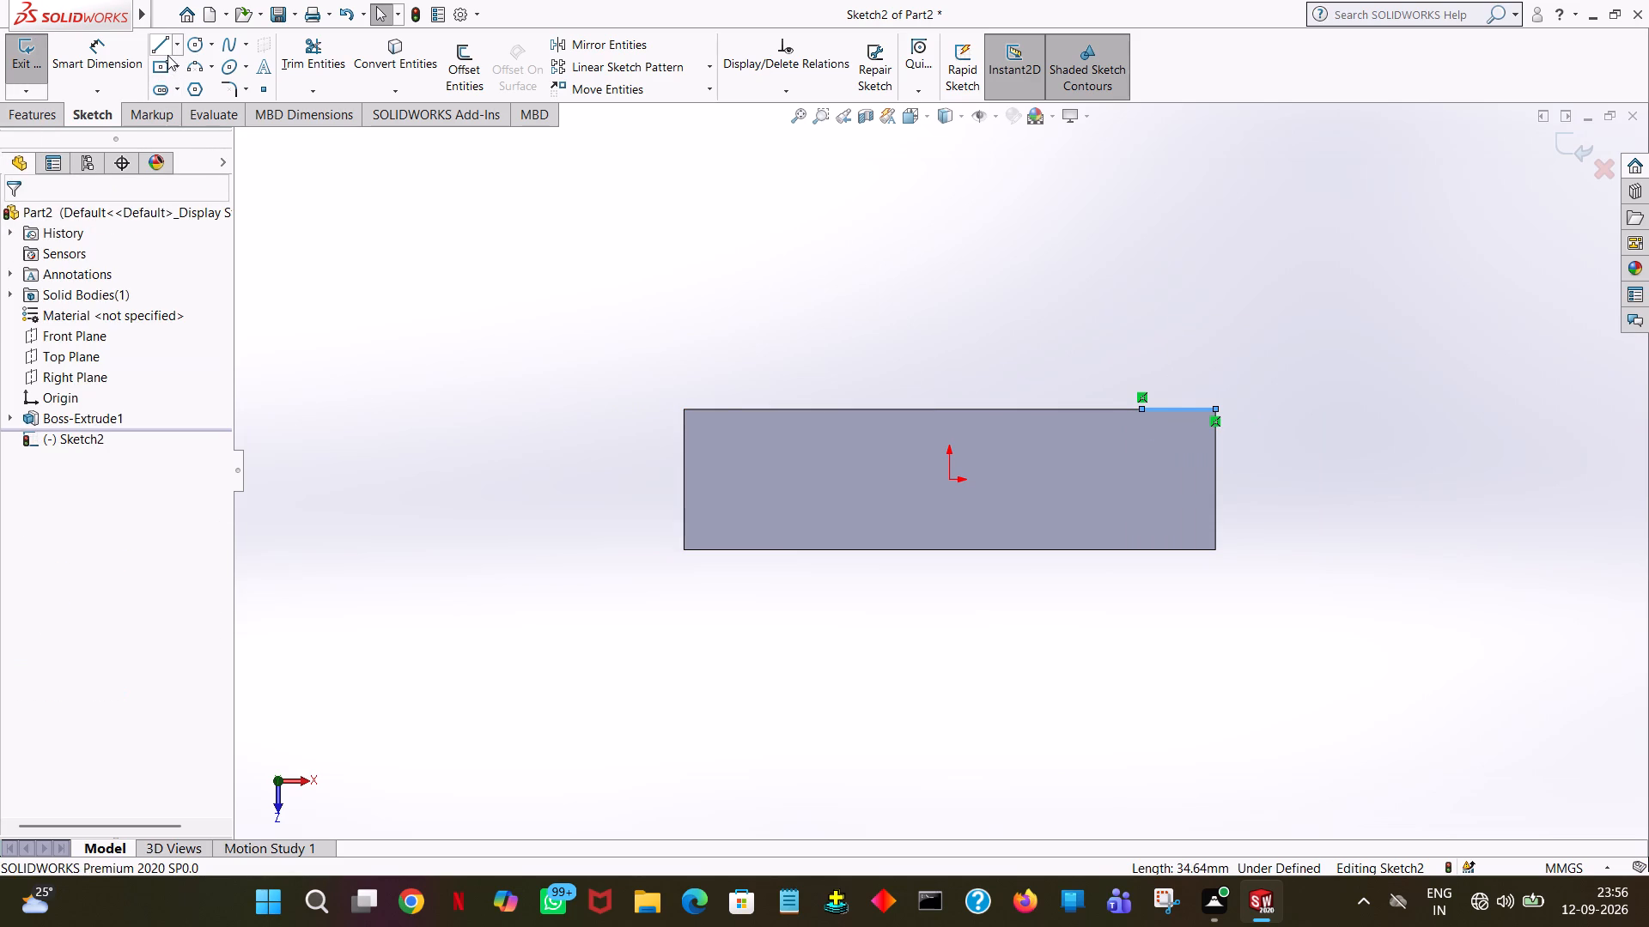
Draw three lines from the 24 mm line's free end, closing a rectangle across the full 46 mm width at the base's +X end.
click(167, 51)
click(1140, 408)
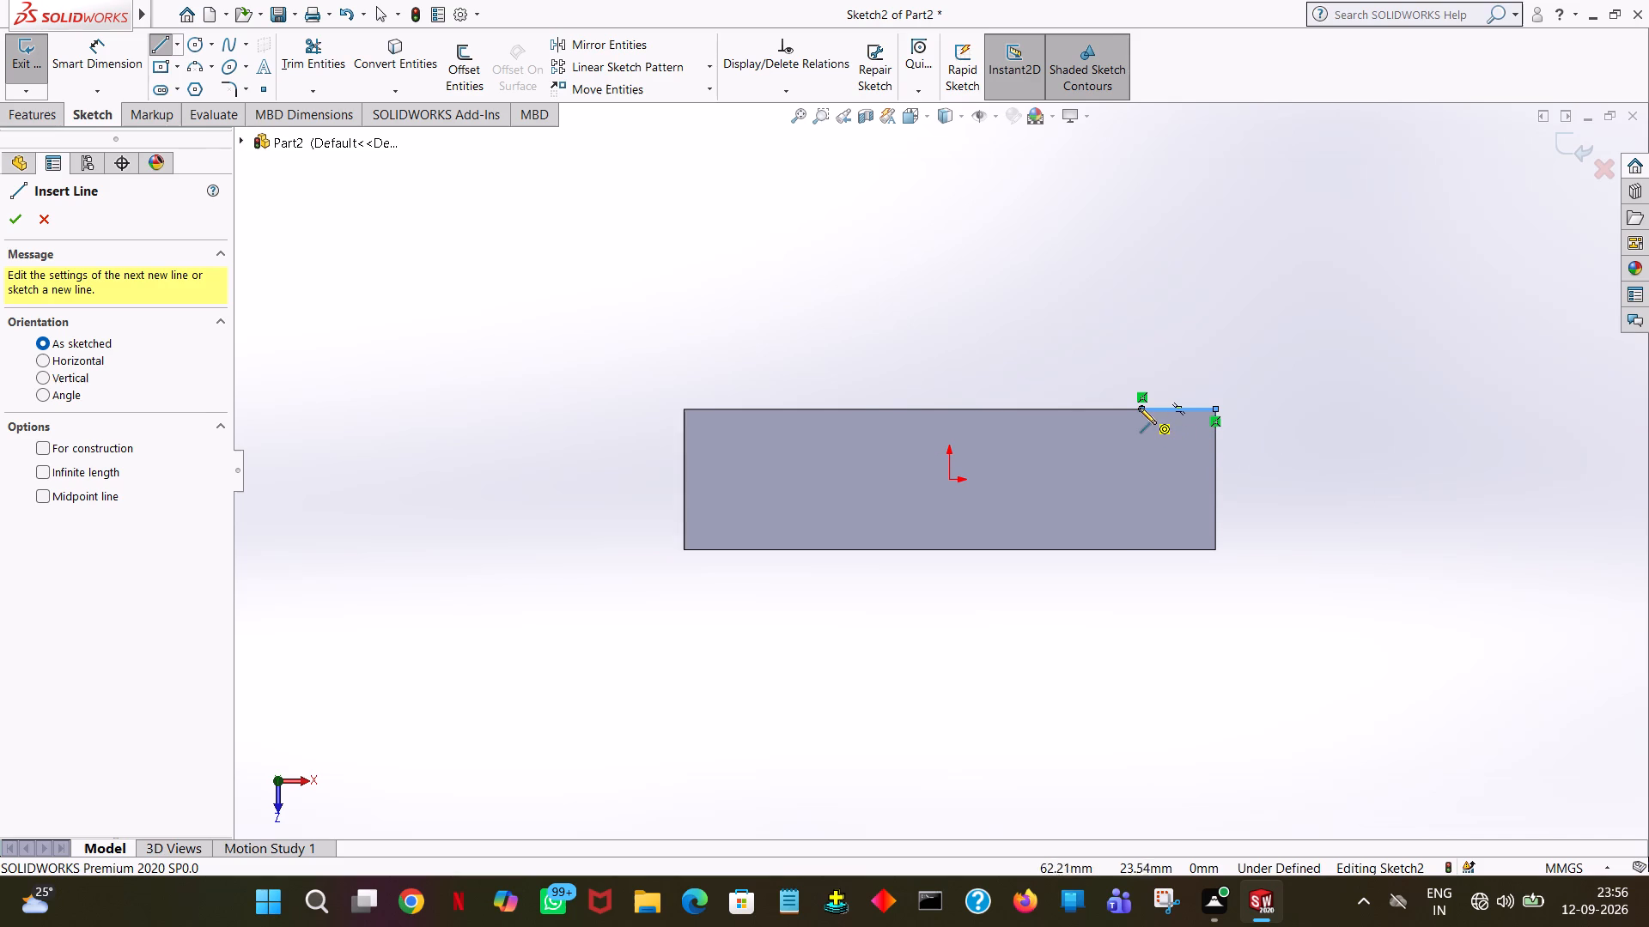
click(1141, 550)
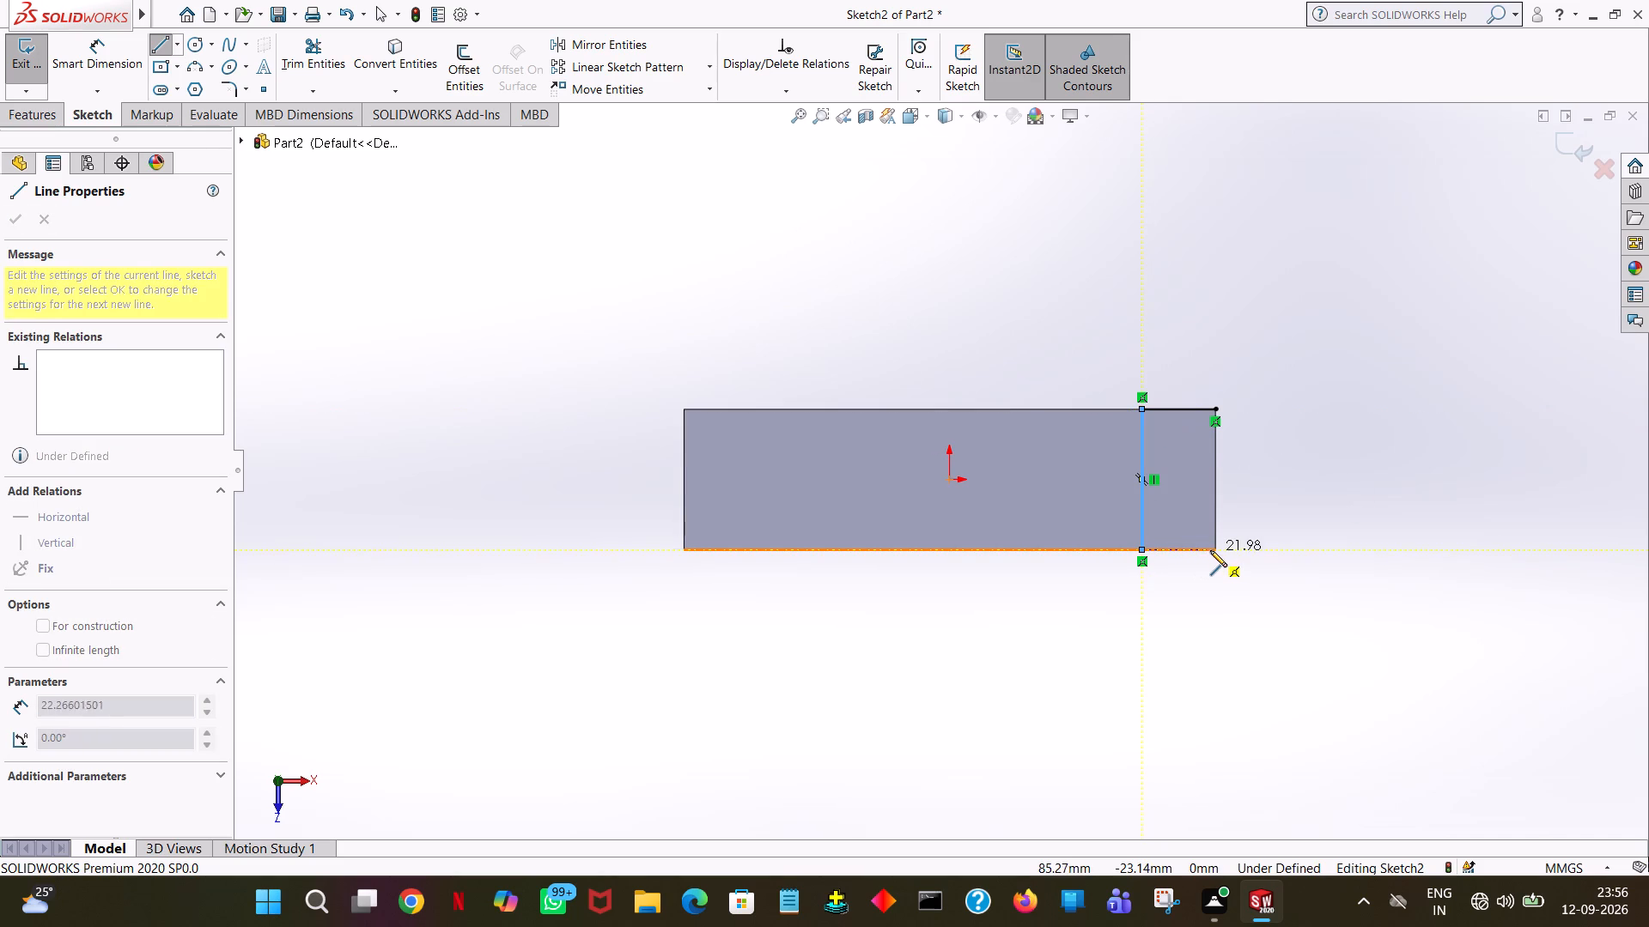
click(1215, 550)
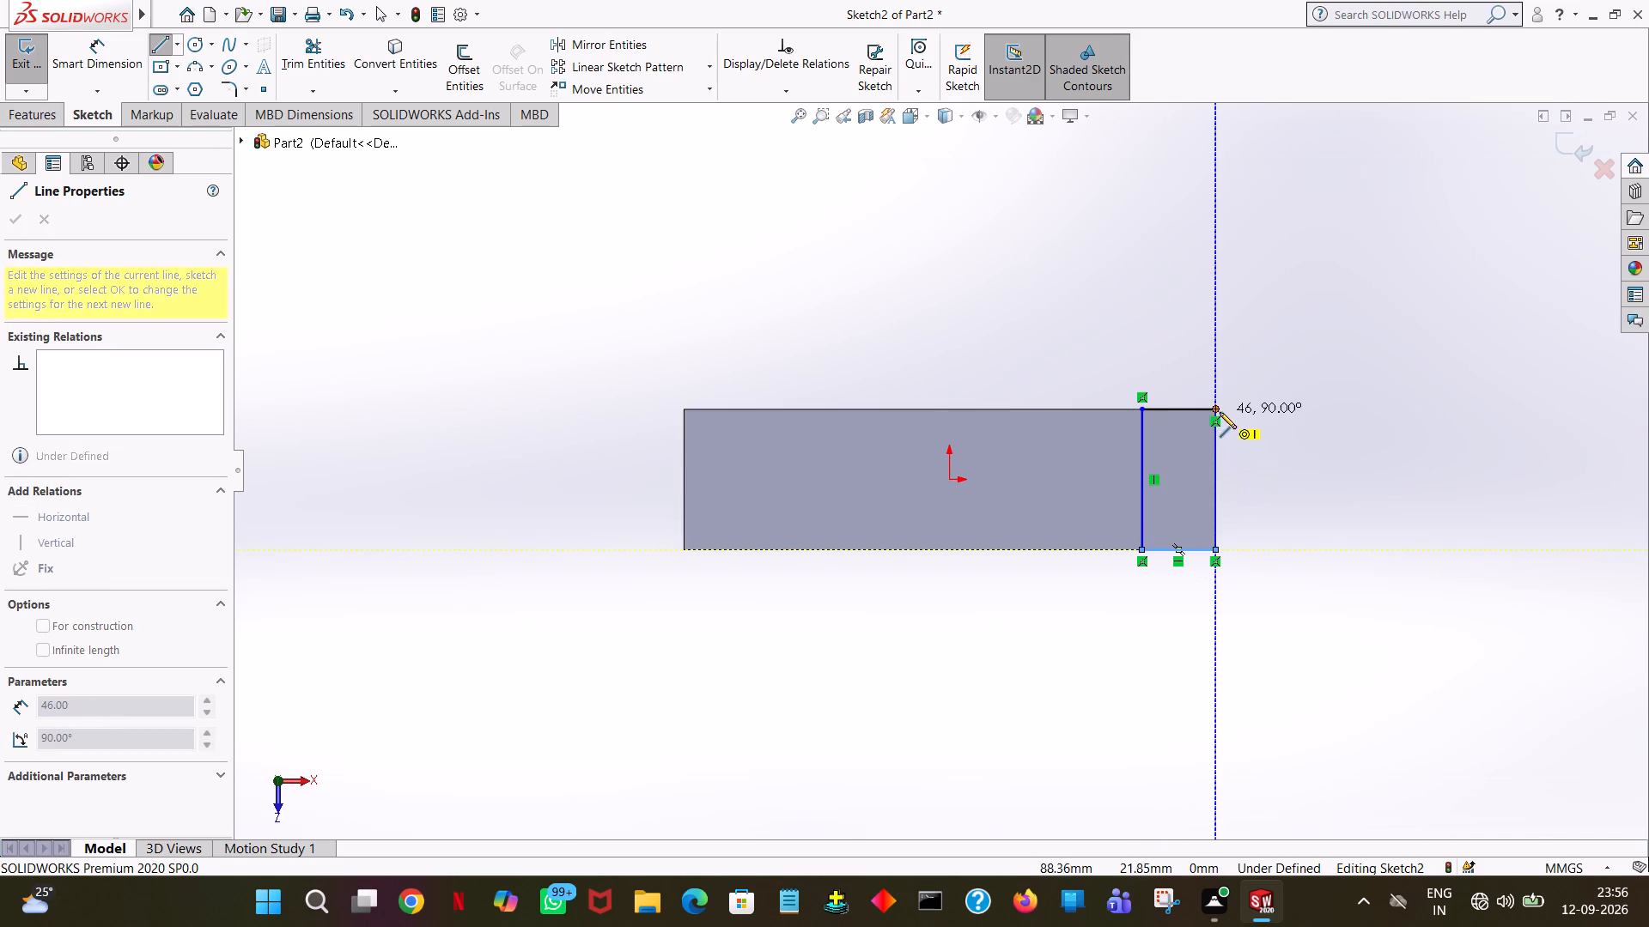
click(1214, 412)
right_click(1214, 412)
click(1264, 425)
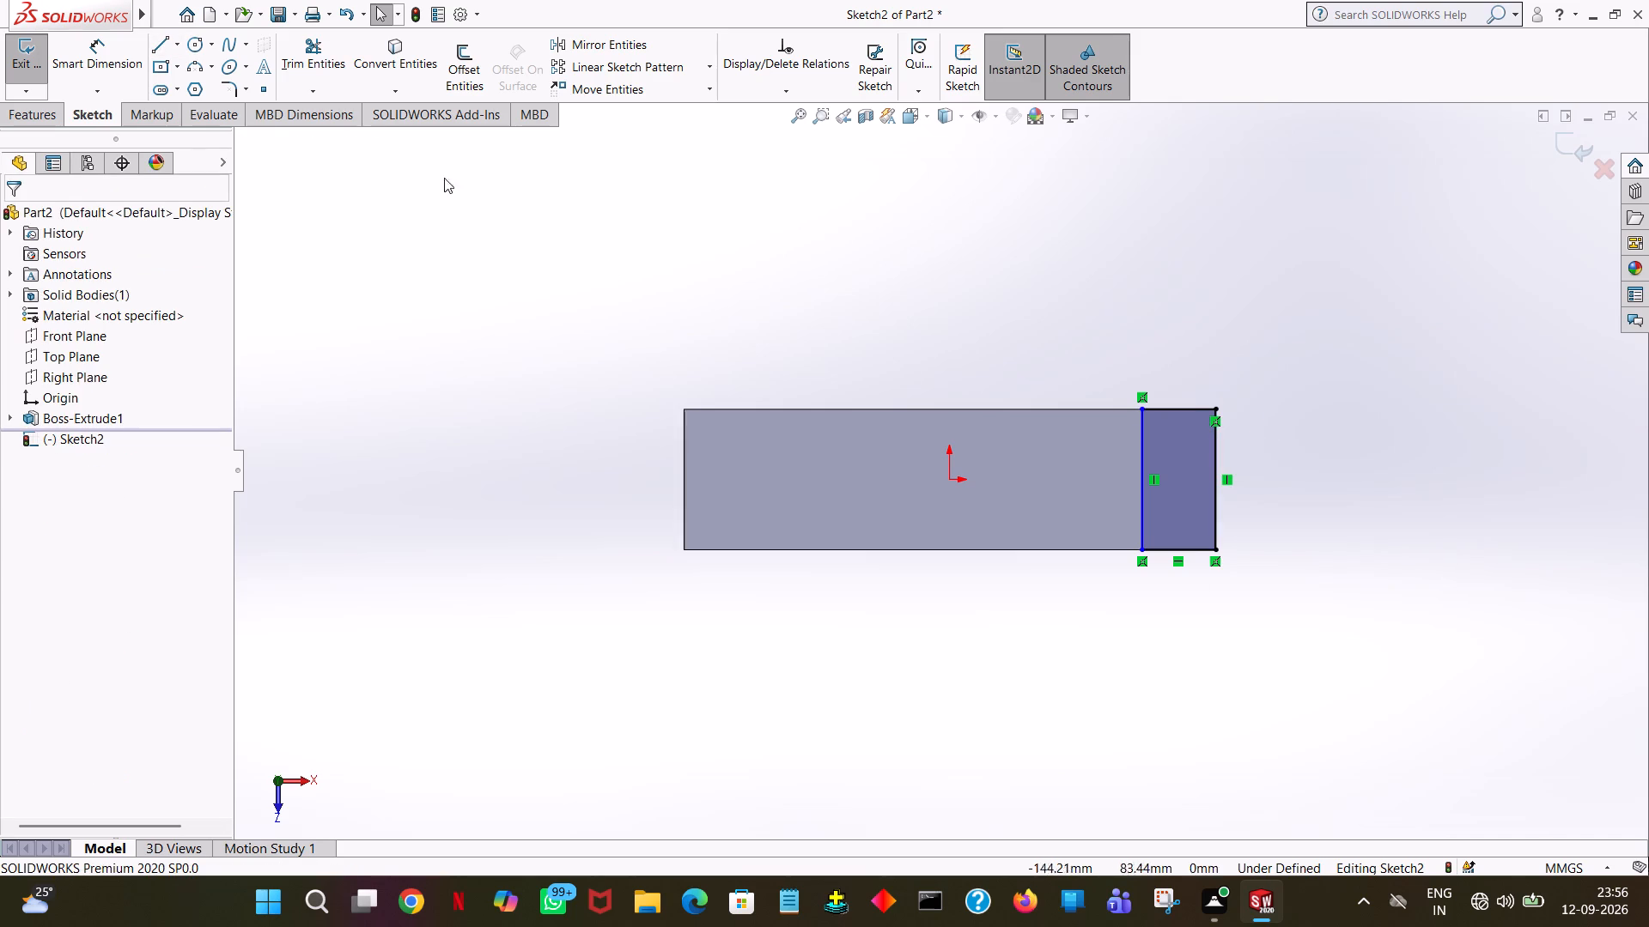
Dimension the distance between the rectangle's two 46 mm sides at 24 mm.
click(113, 42)
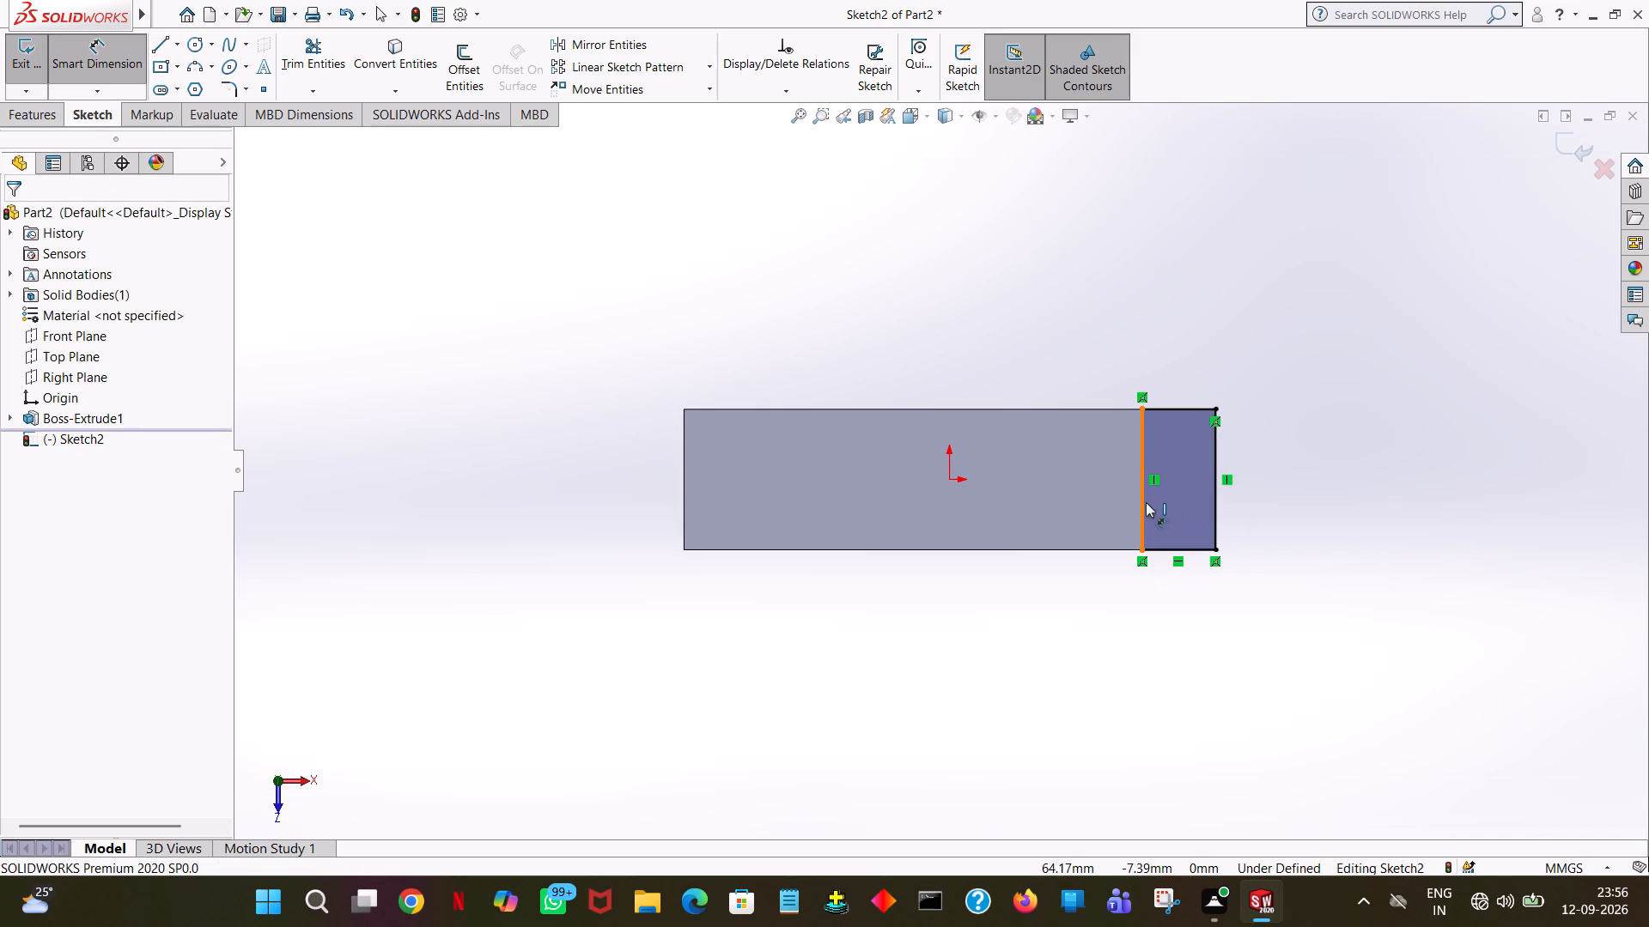
click(1146, 502)
click(1215, 506)
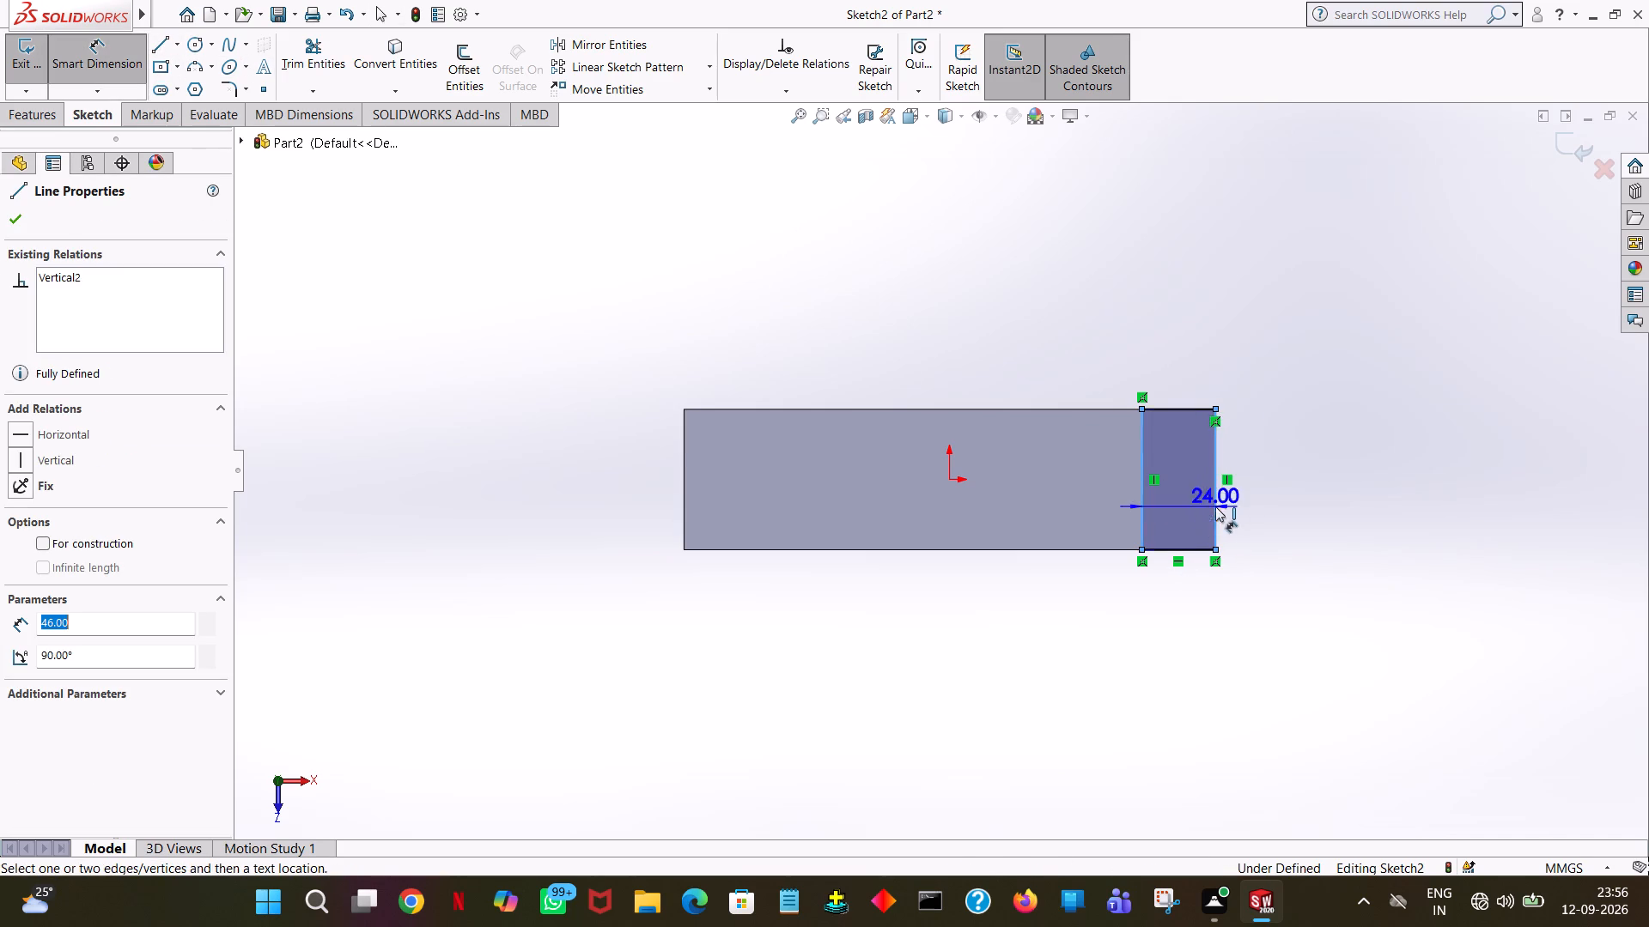
click(1196, 676)
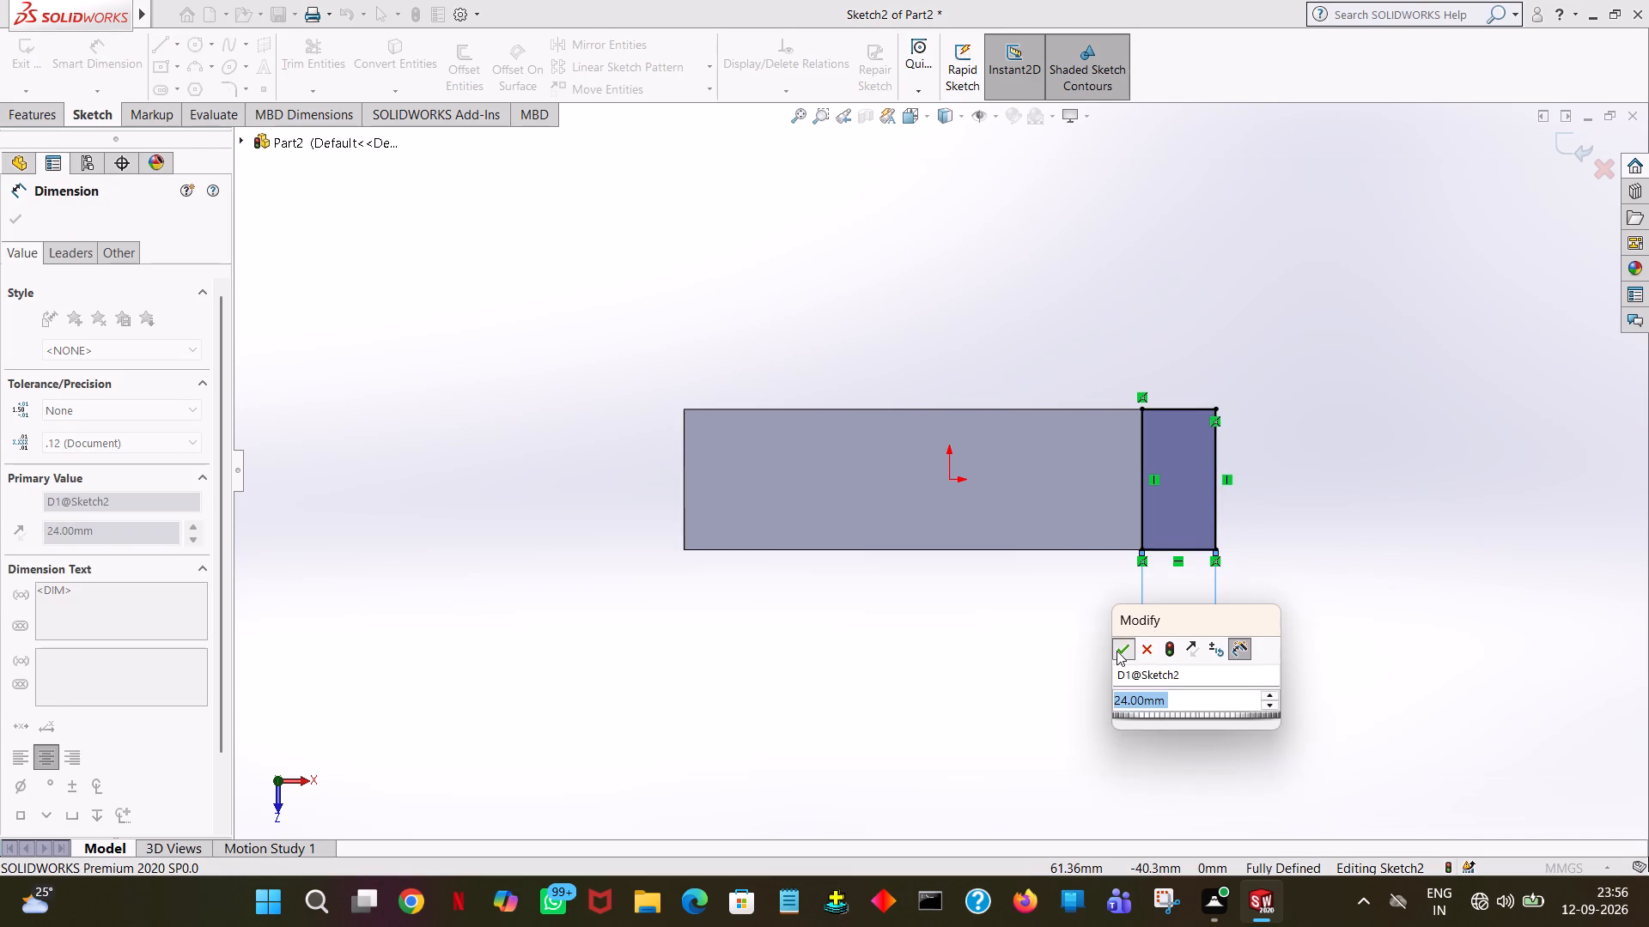
click(1117, 651)
click(386, 245)
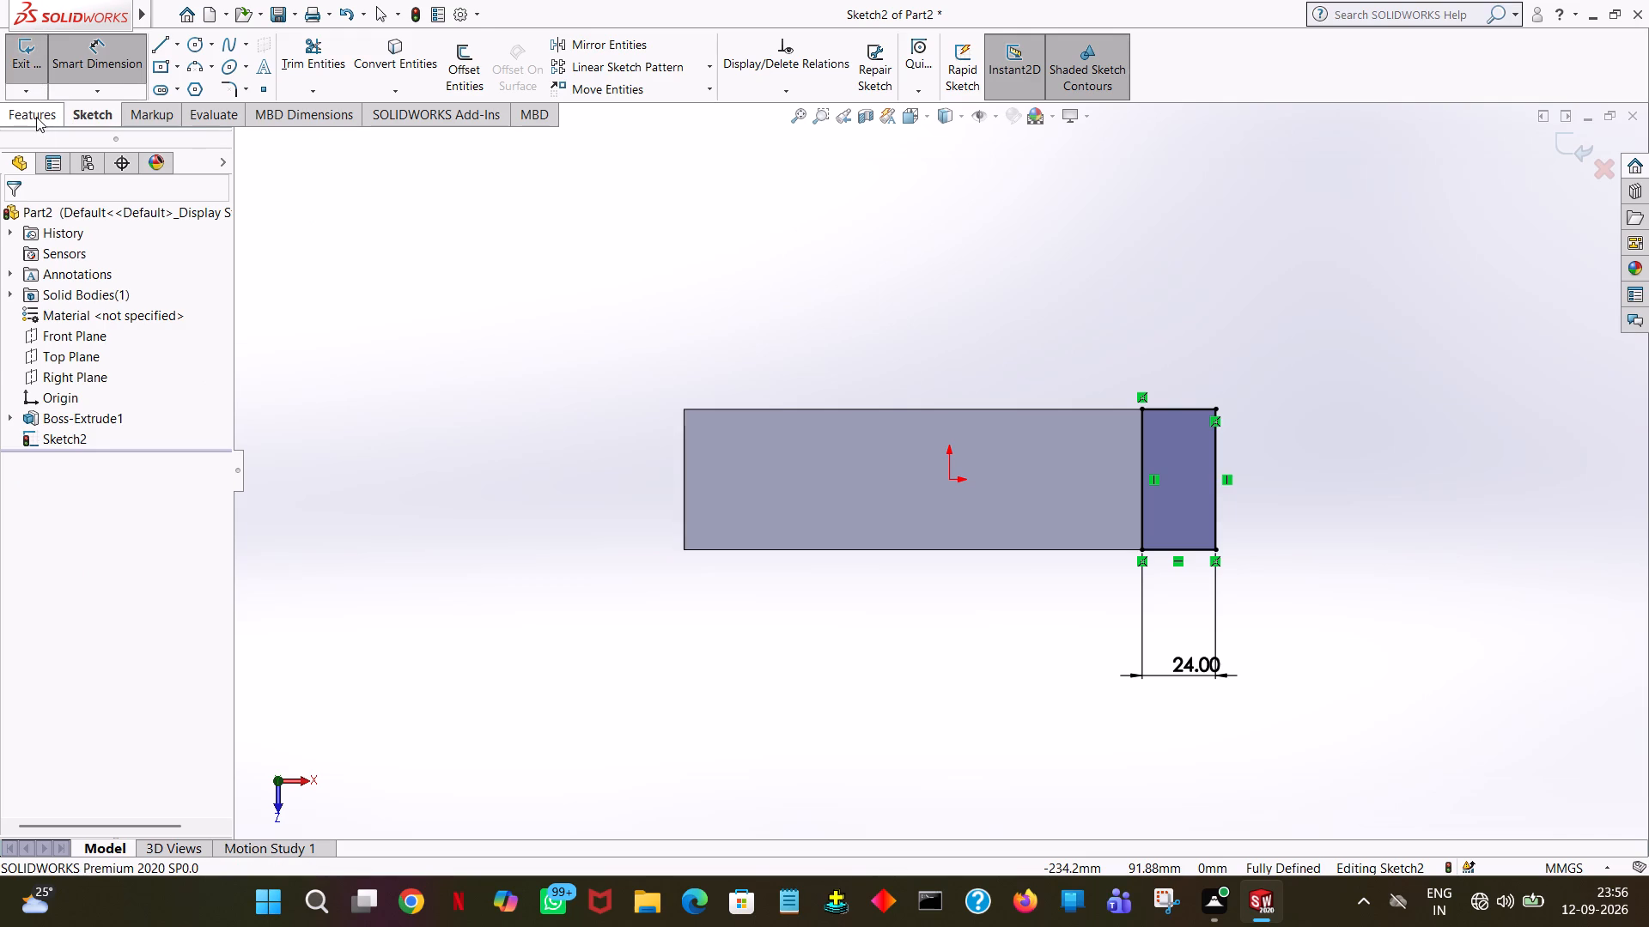
Extrude the end rectangle upward as a blind boss 4 mm deep, merged with the base.
click(36, 117)
click(43, 85)
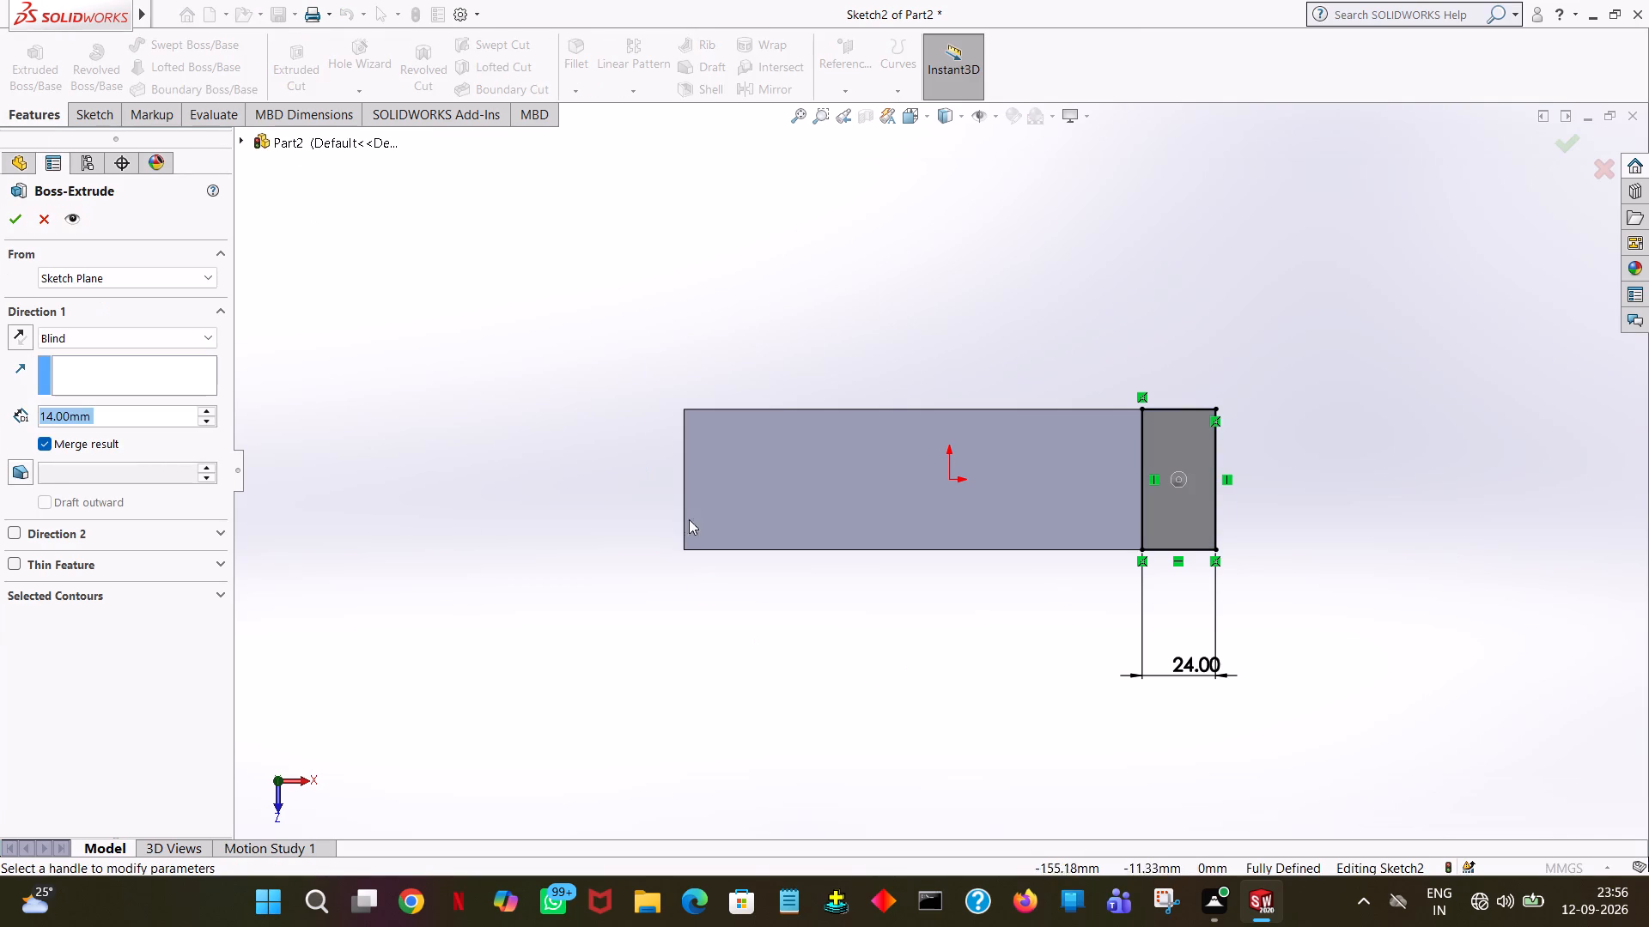
key(4)
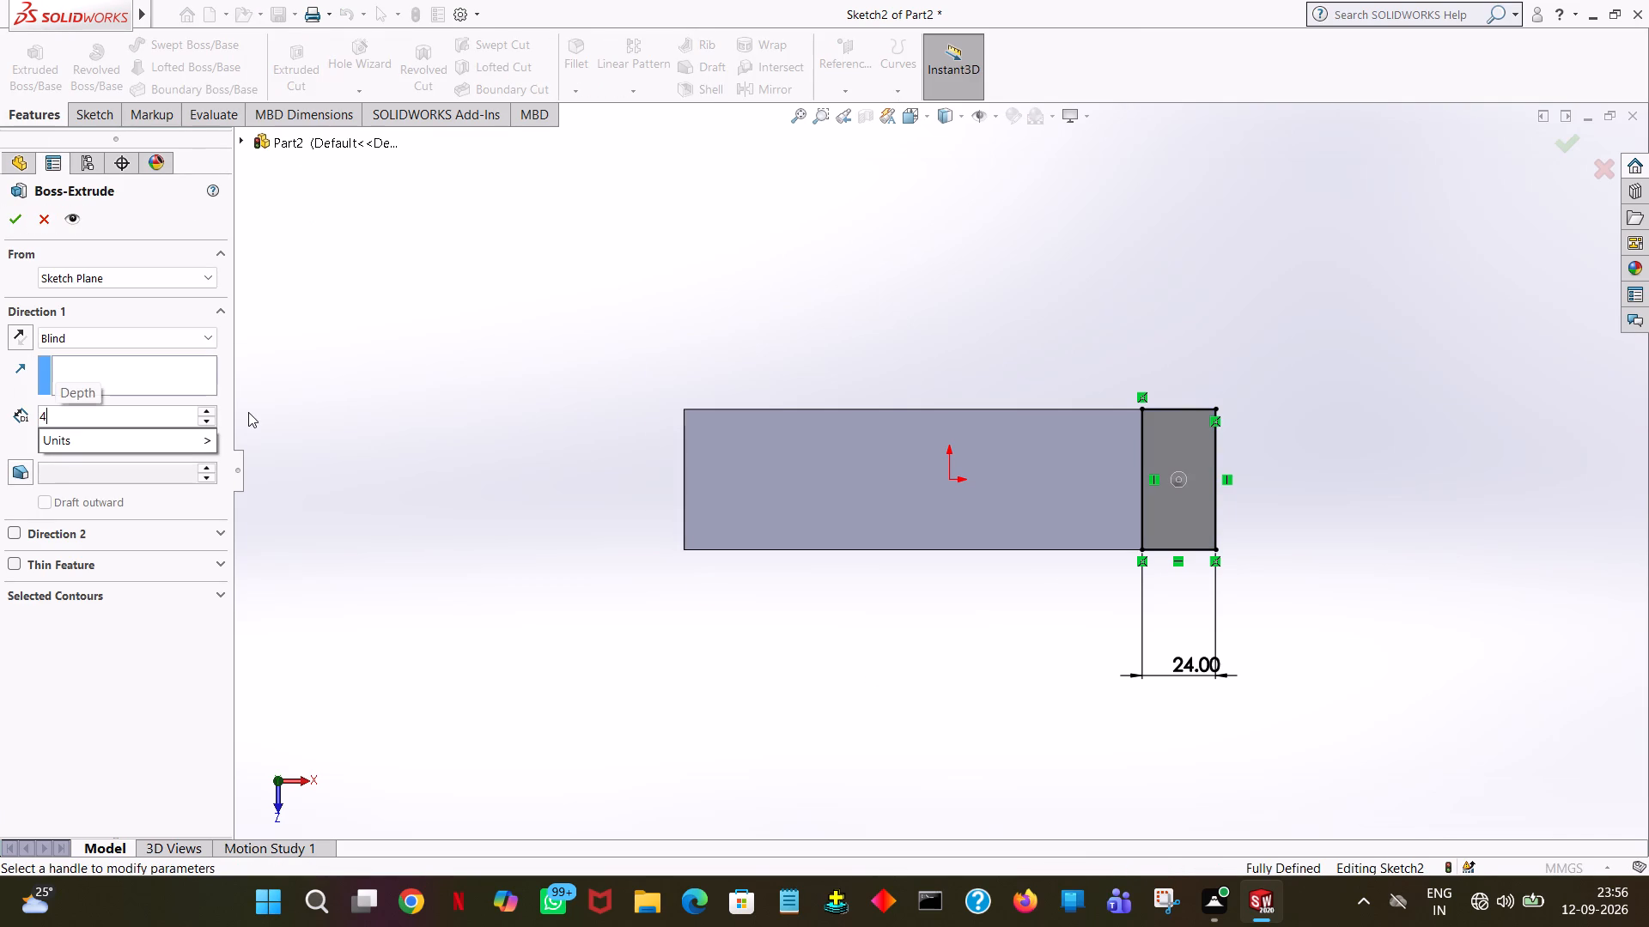
click(425, 373)
middle_drag(1008, 632, 995, 230)
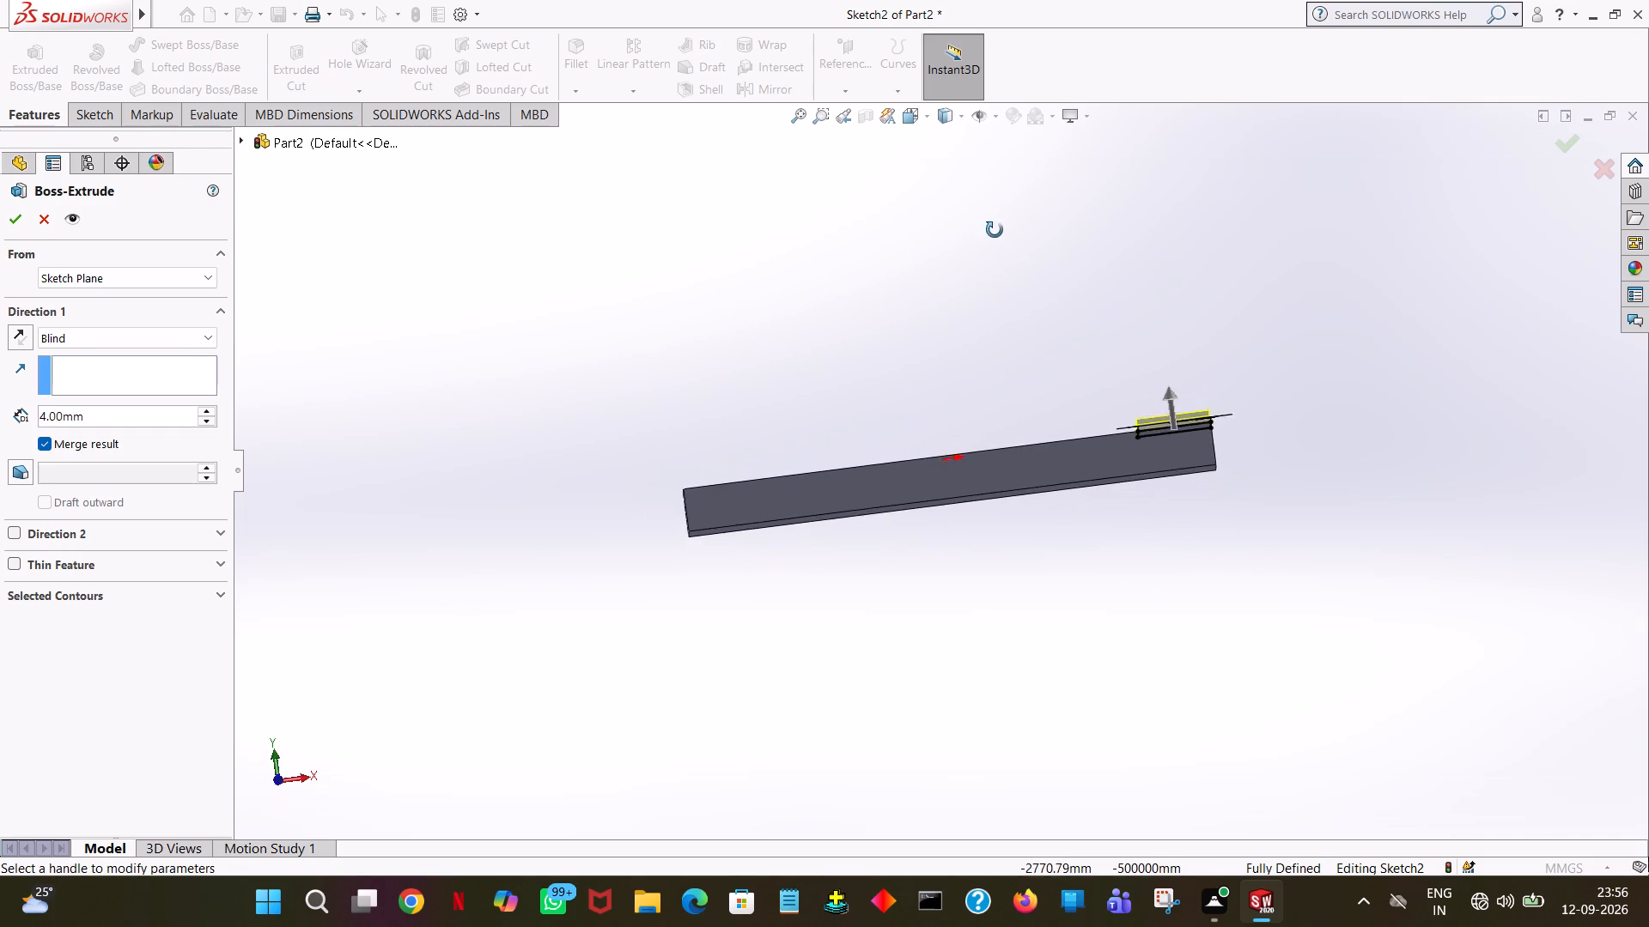
middle_drag(995, 230, 1001, 255)
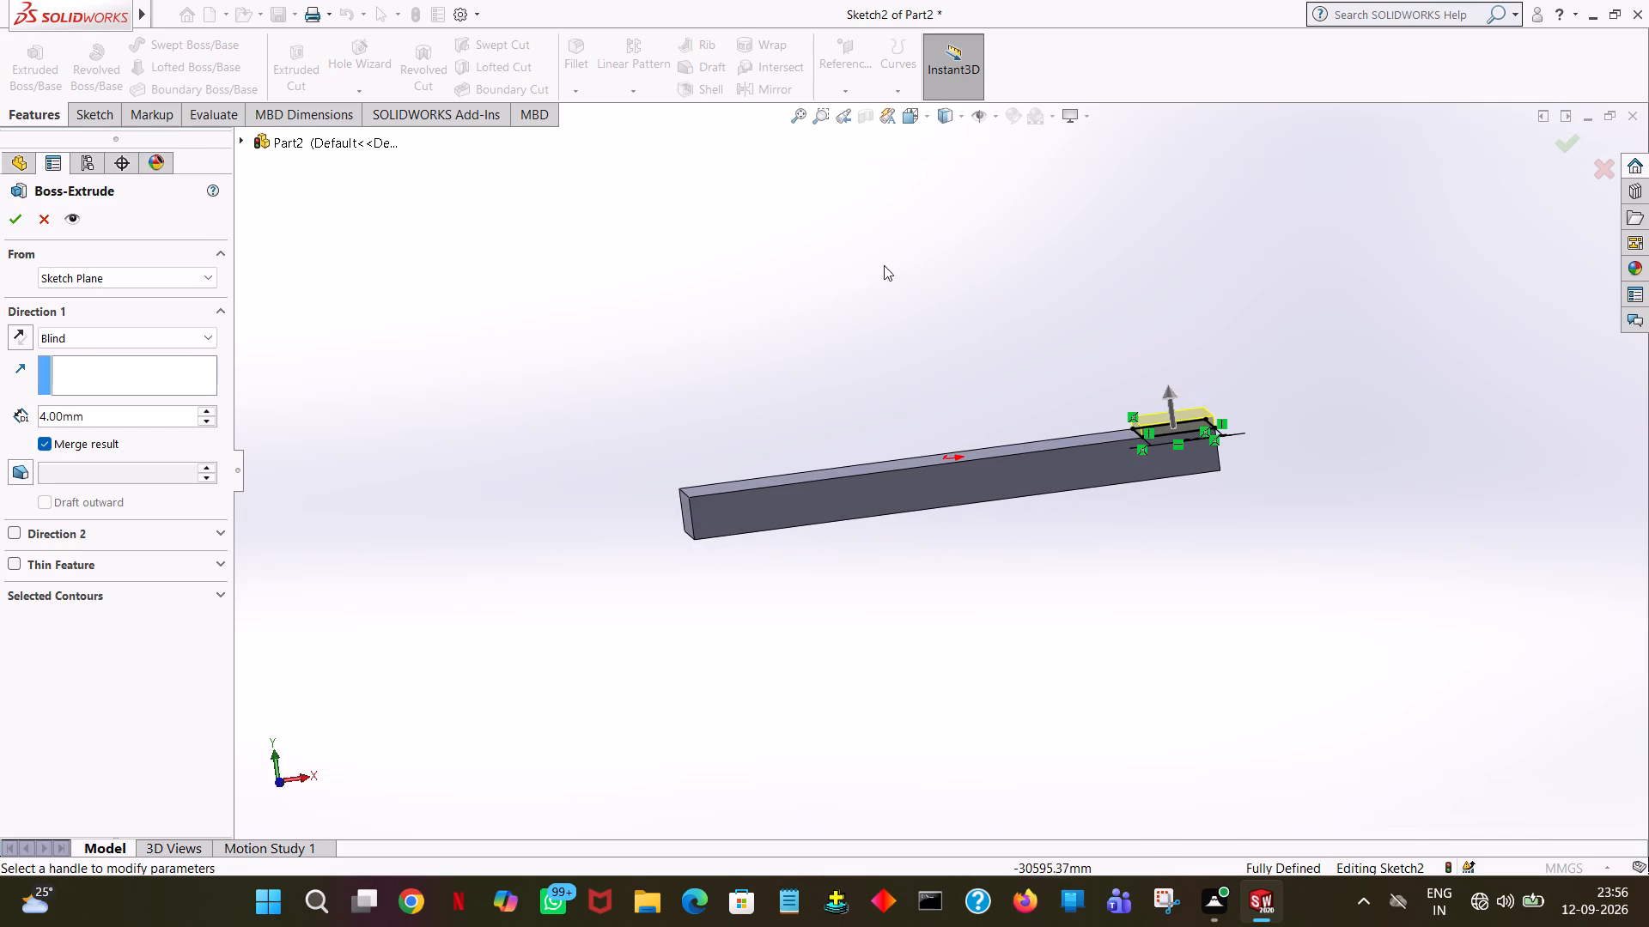
click(14, 213)
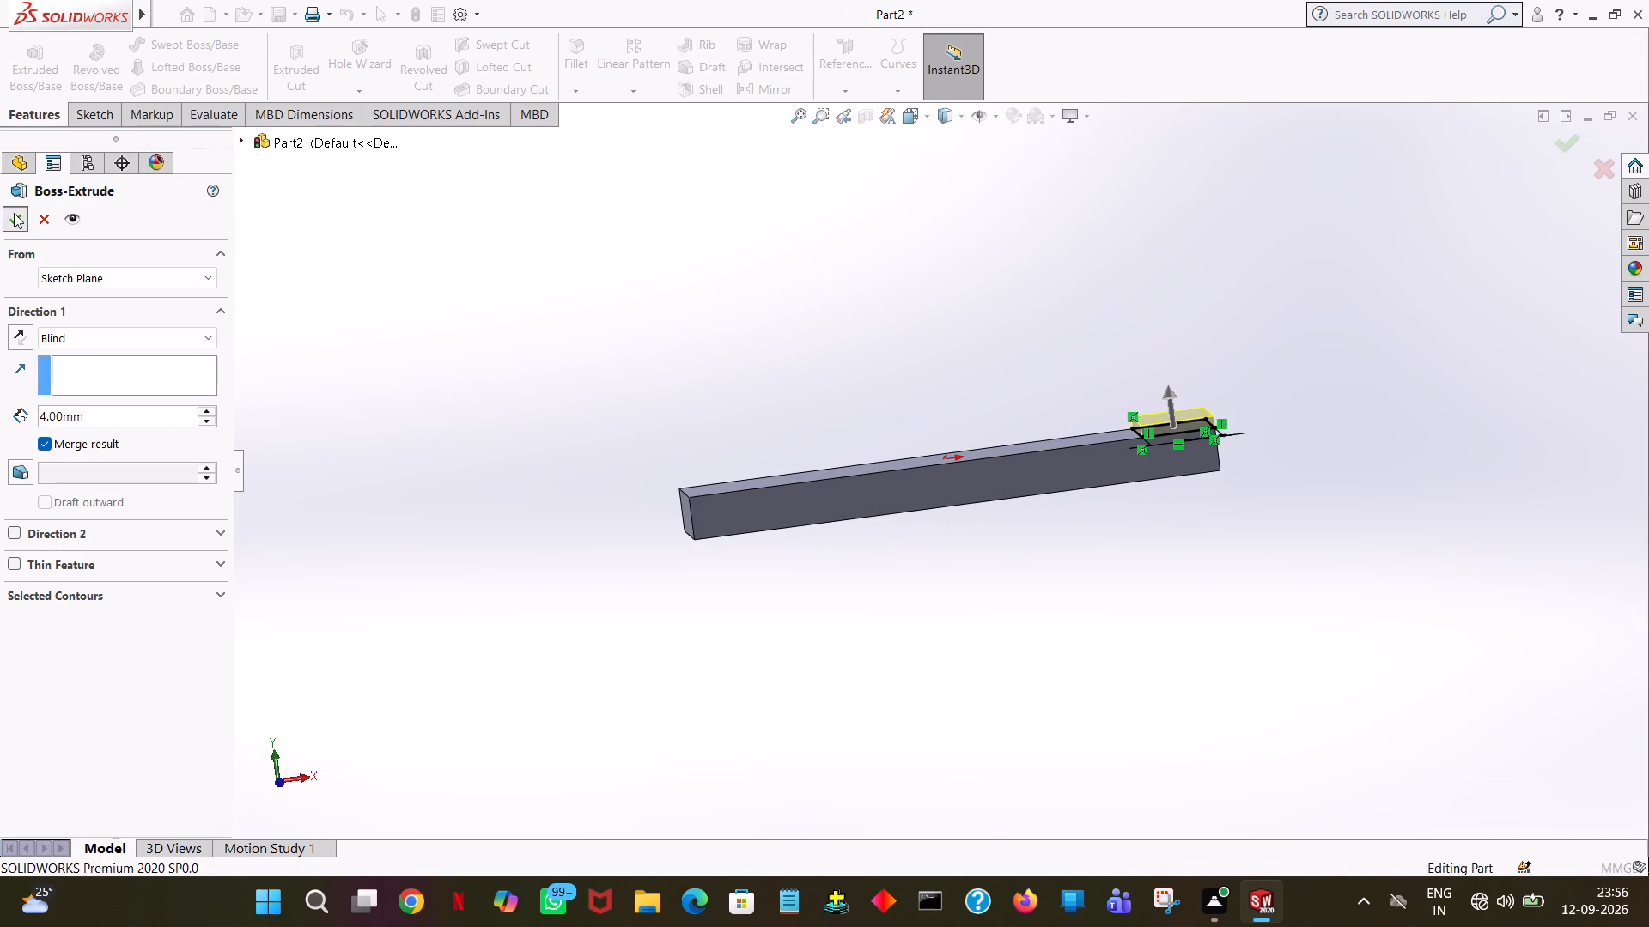
click(883, 379)
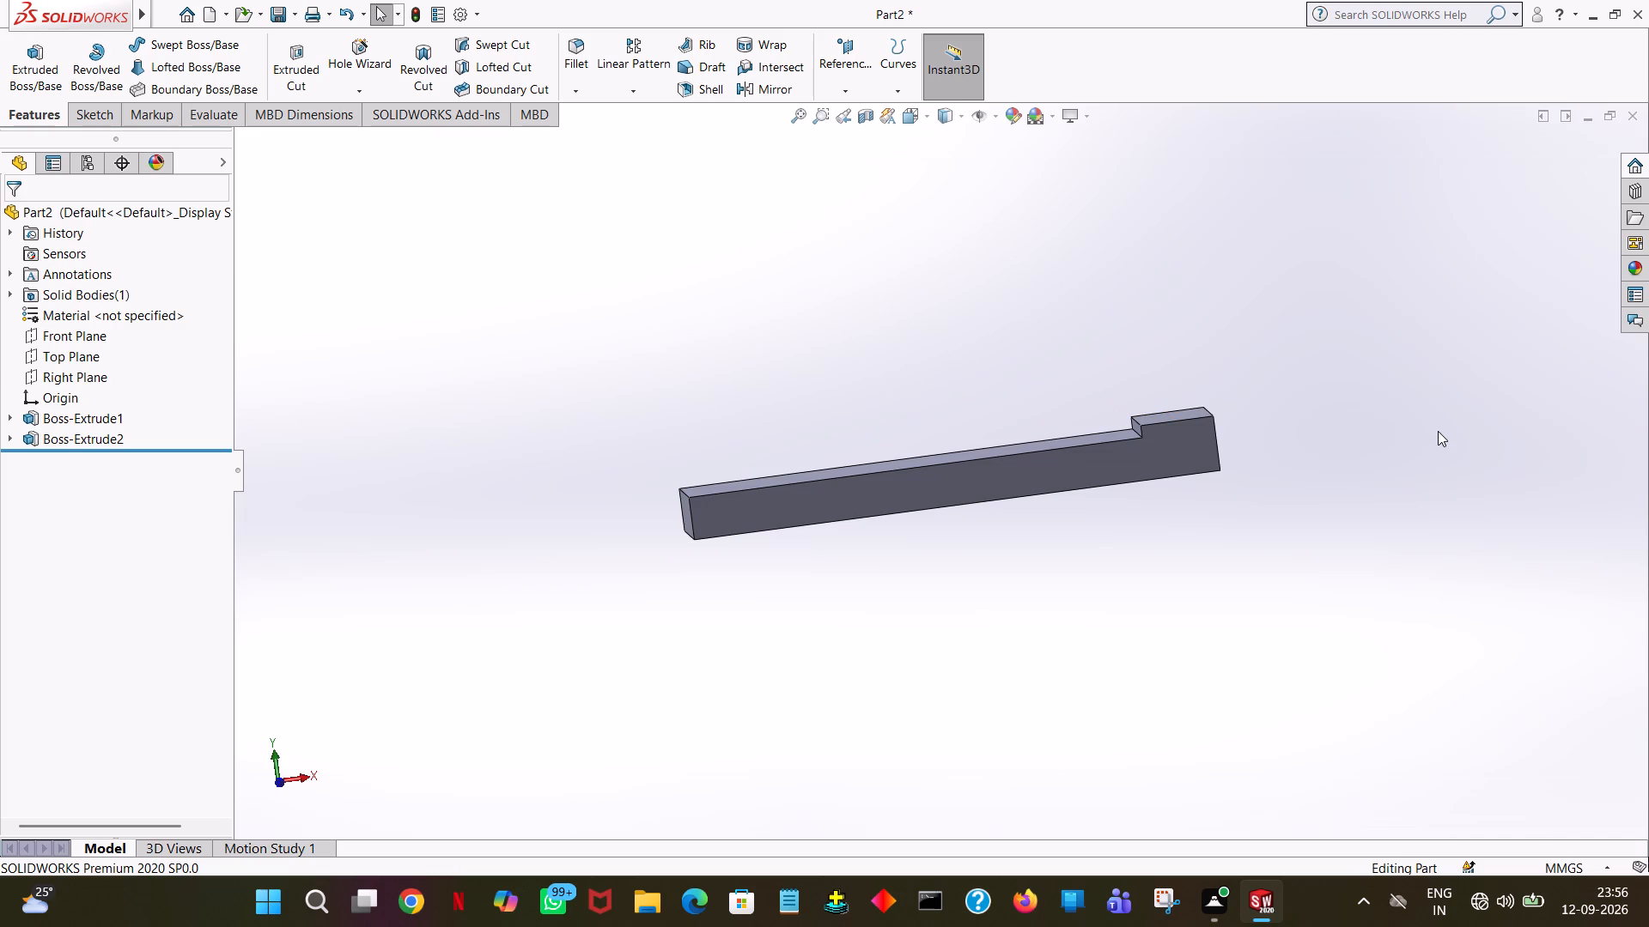
Start a boss sketch on the top face of the raised pad at the base's +X end.
middle_drag(1438, 432, 1440, 790)
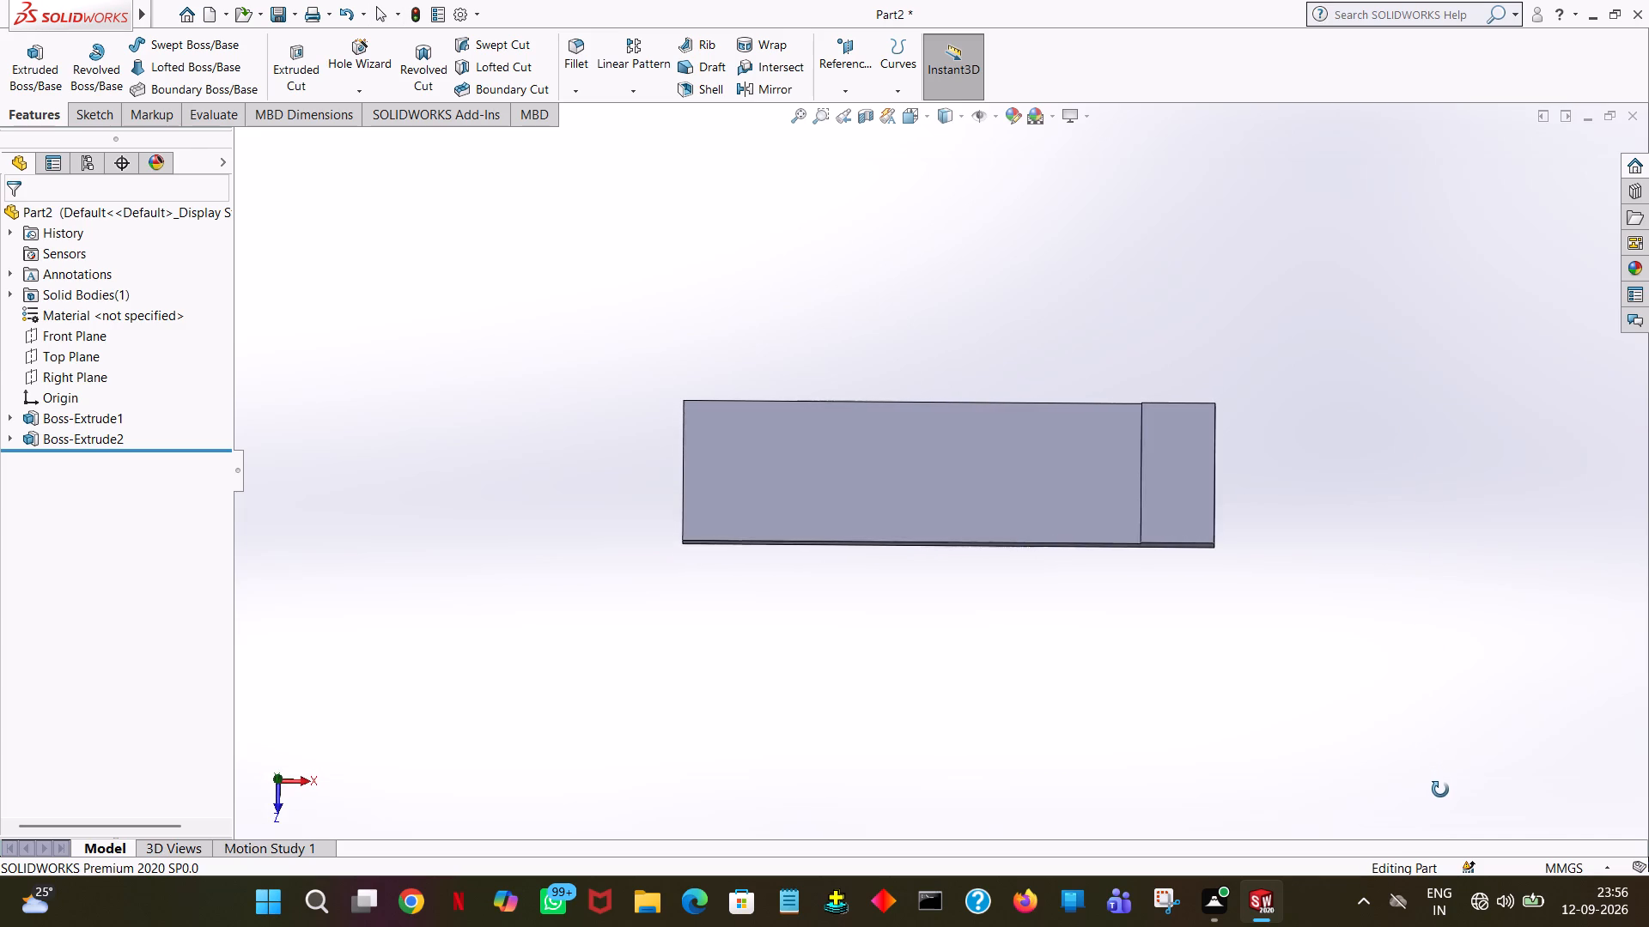
middle_drag(1440, 790, 1441, 788)
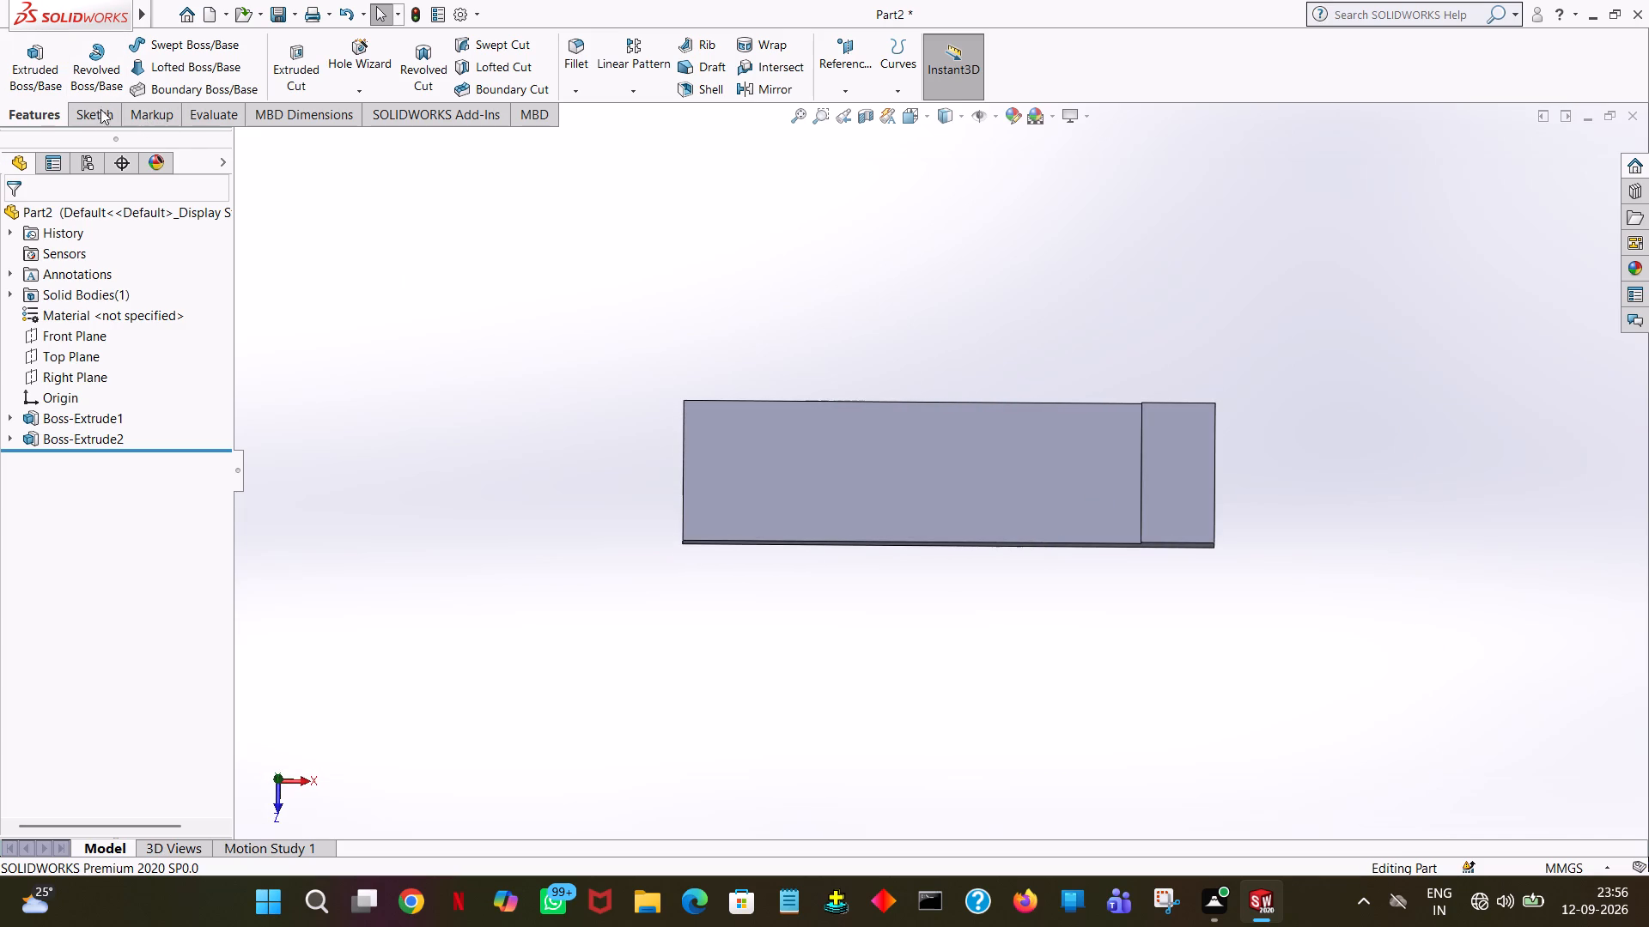
click(46, 67)
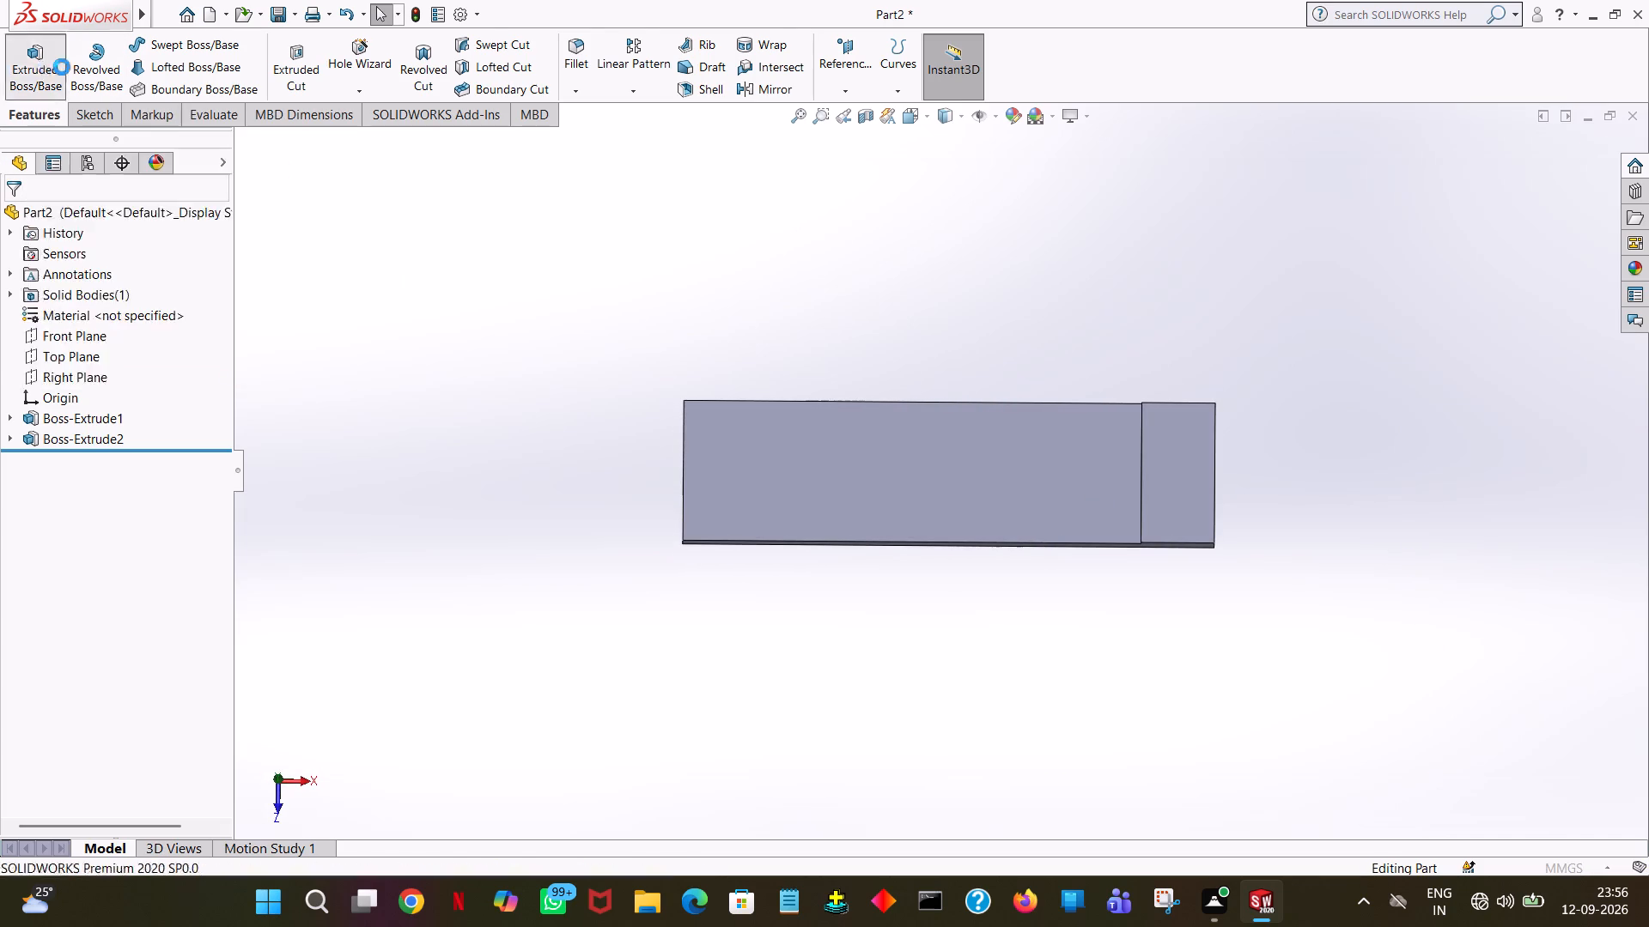
click(1172, 448)
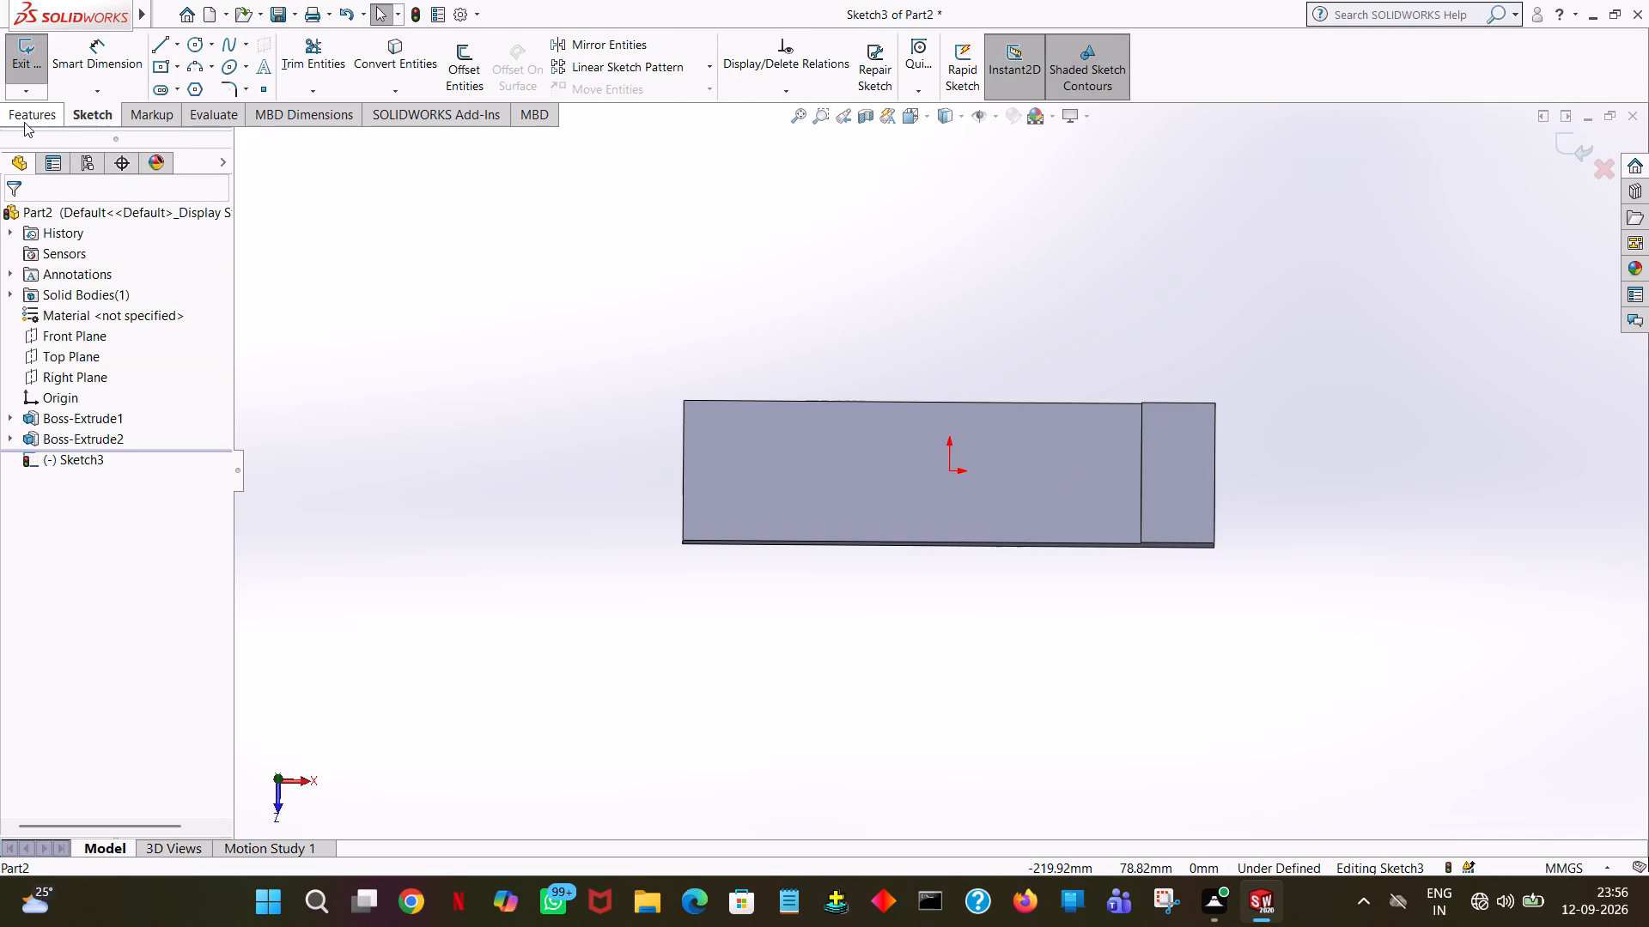
middle_drag(1139, 573, 1085, 525)
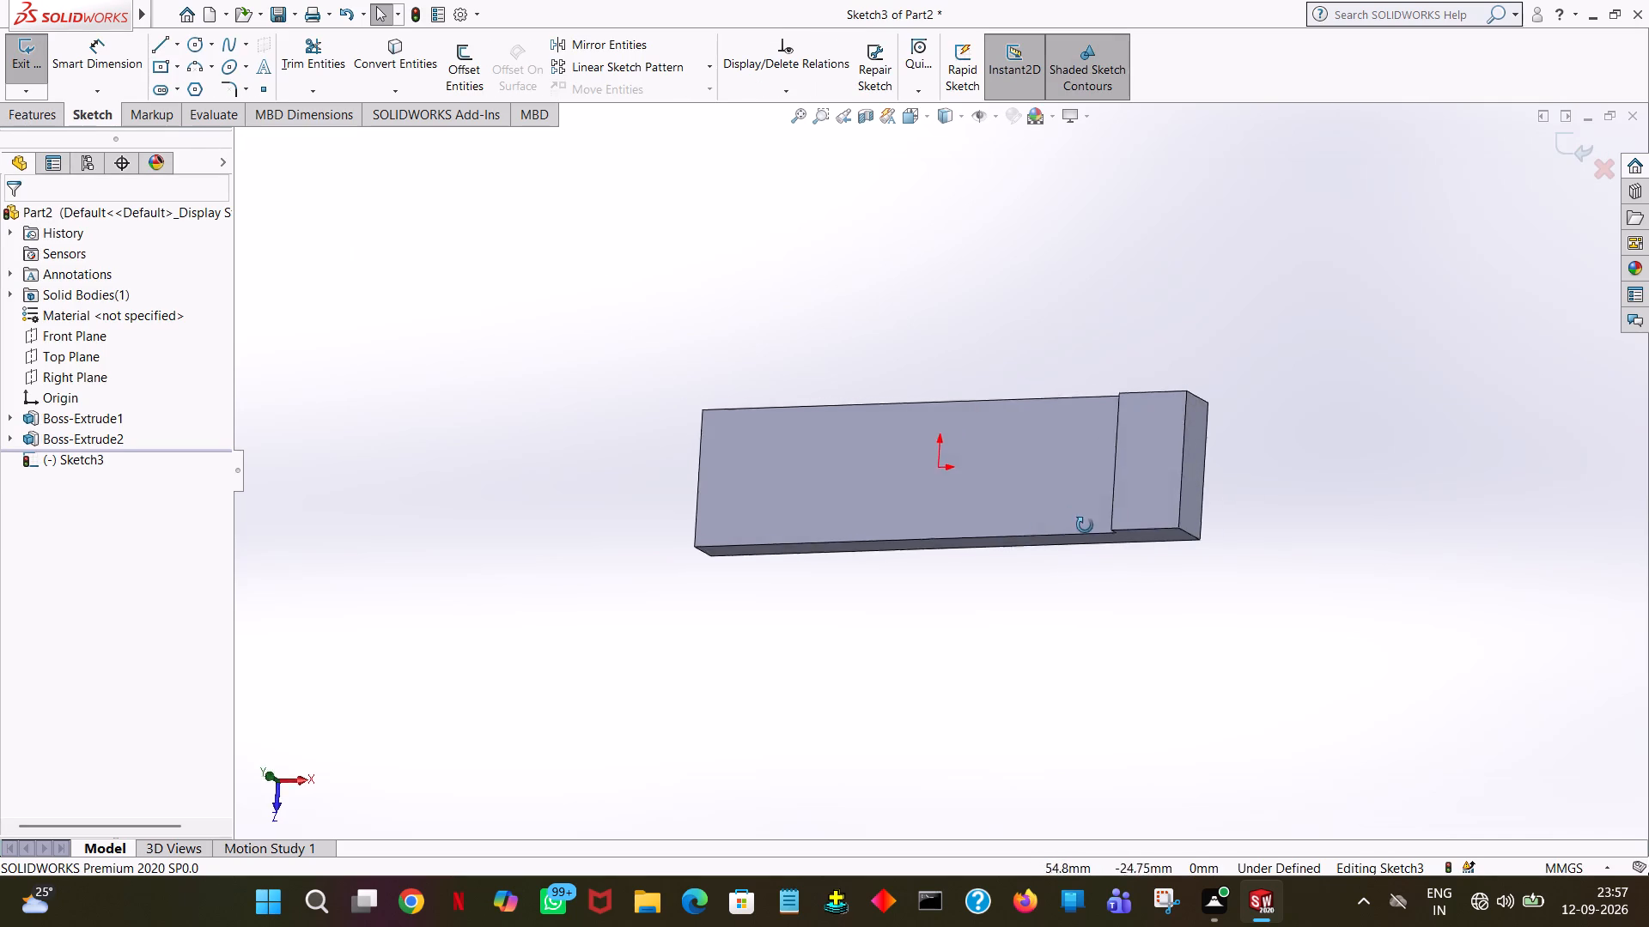
middle_drag(1085, 525, 1165, 543)
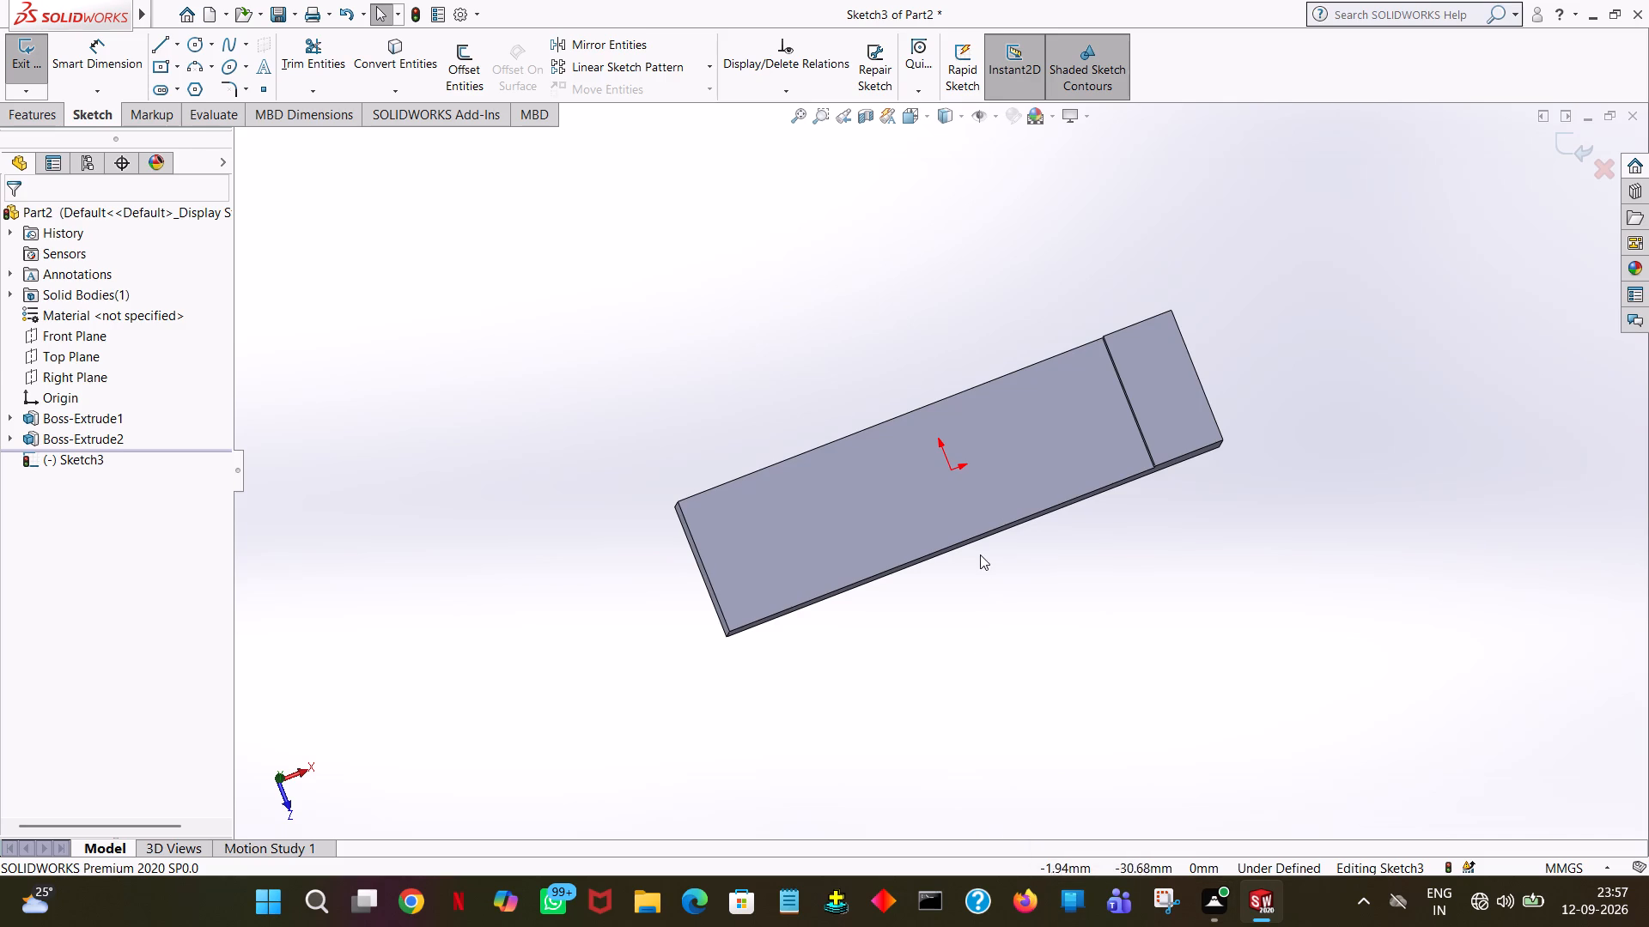
middle_drag(983, 554, 914, 232)
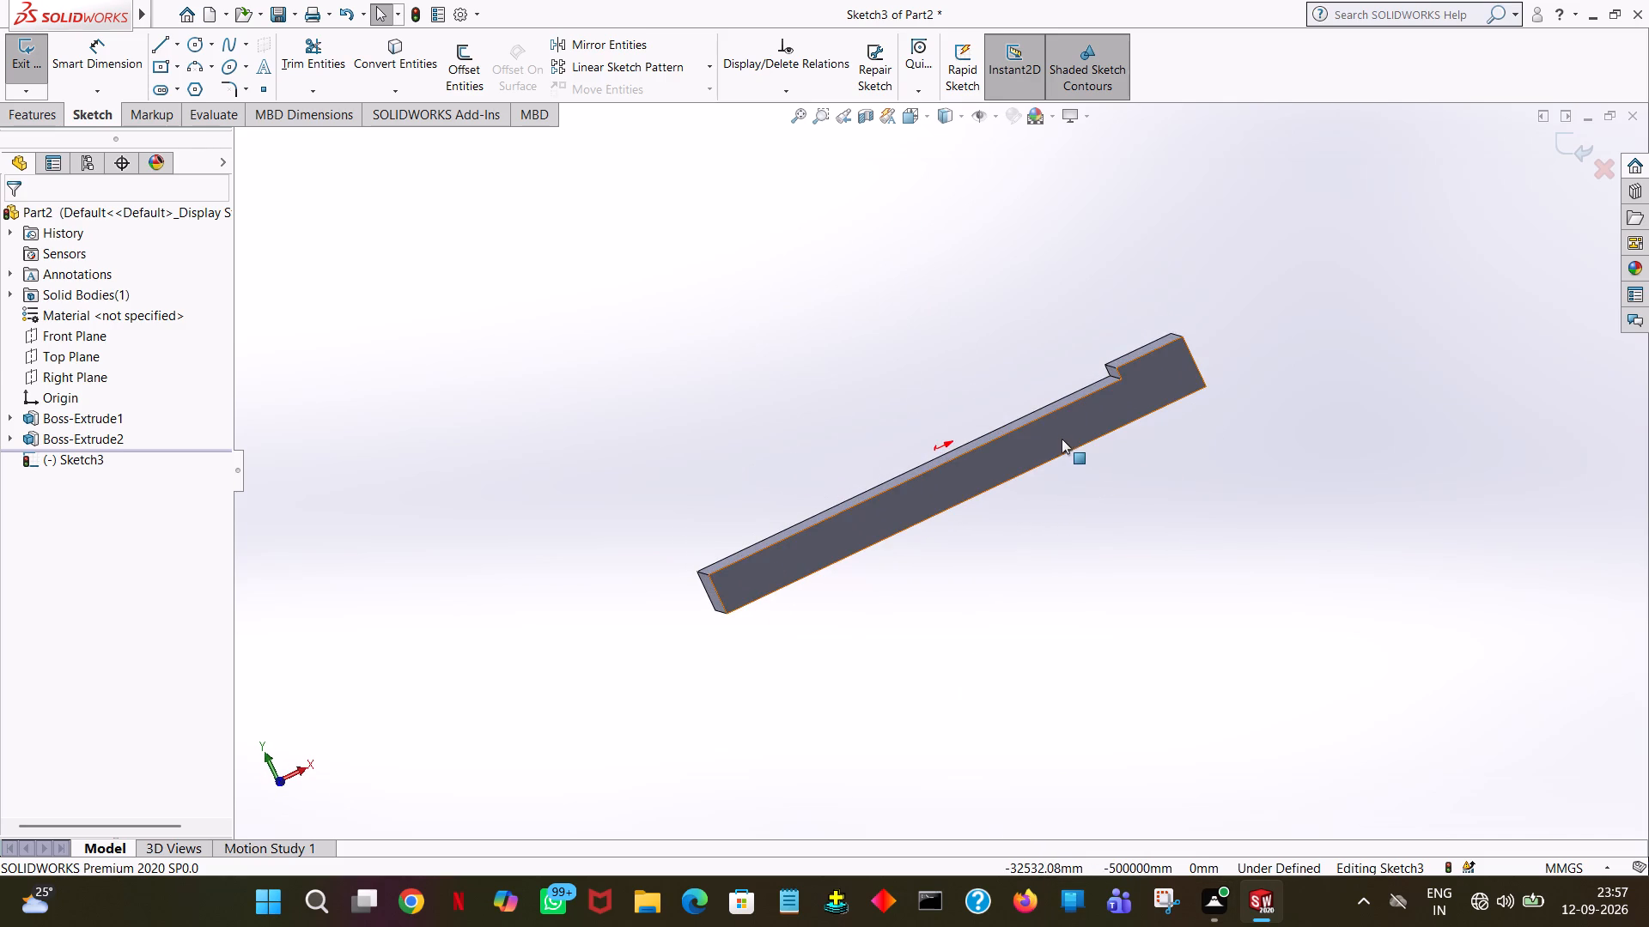
middle_drag(763, 346, 794, 748)
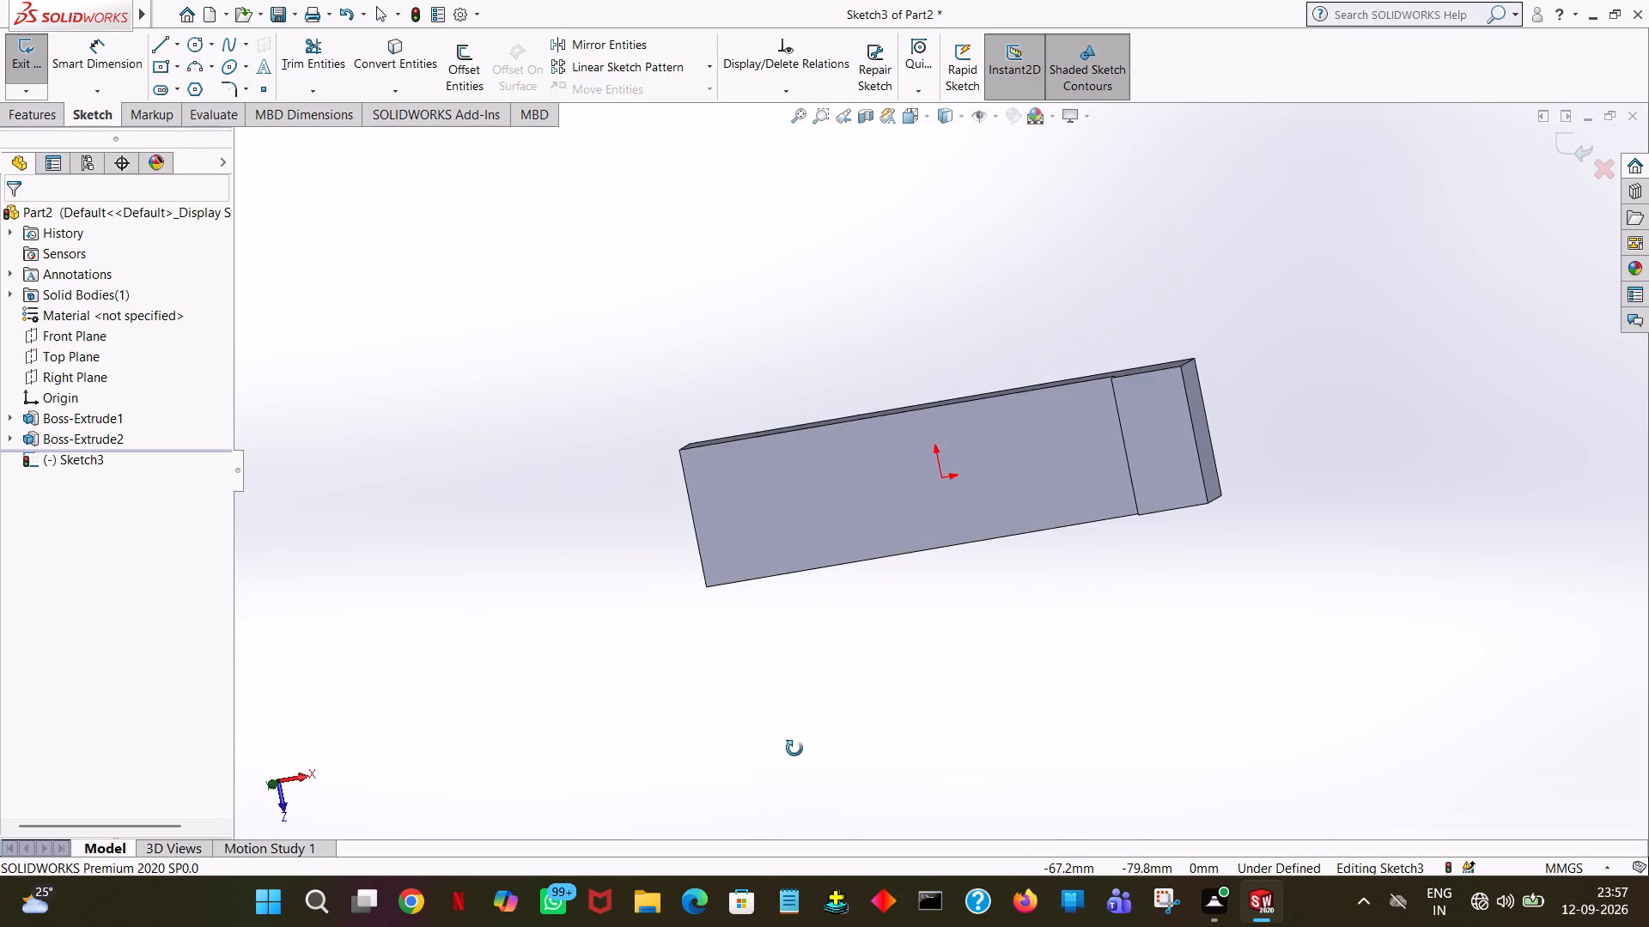
middle_drag(794, 748, 873, 662)
key(space)
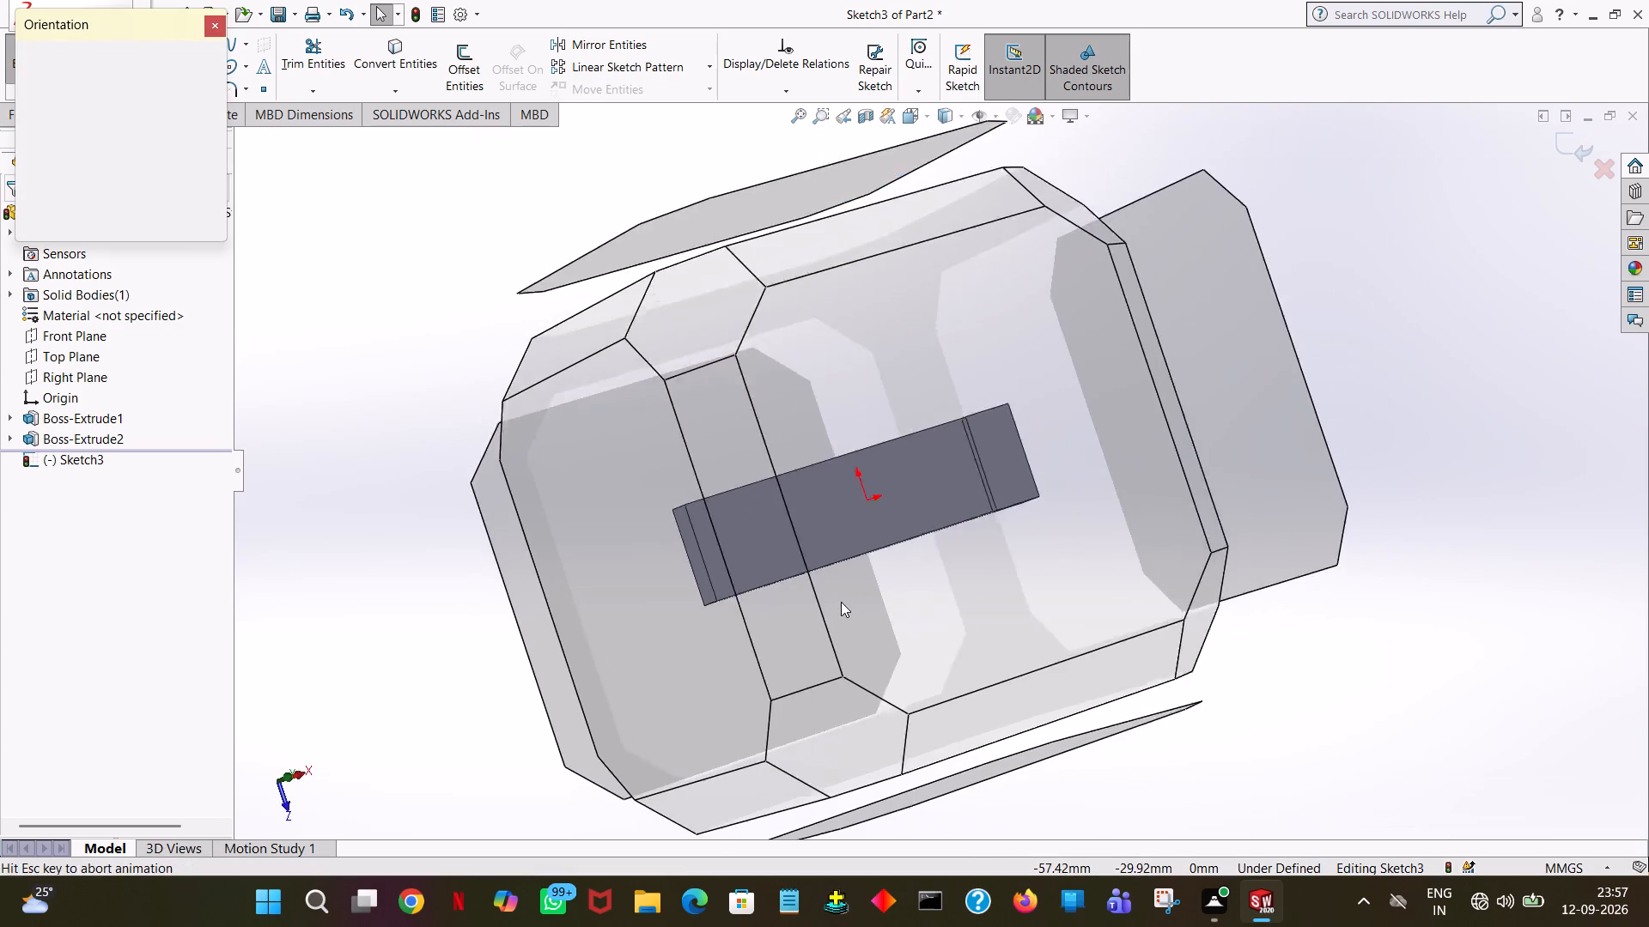
click(211, 133)
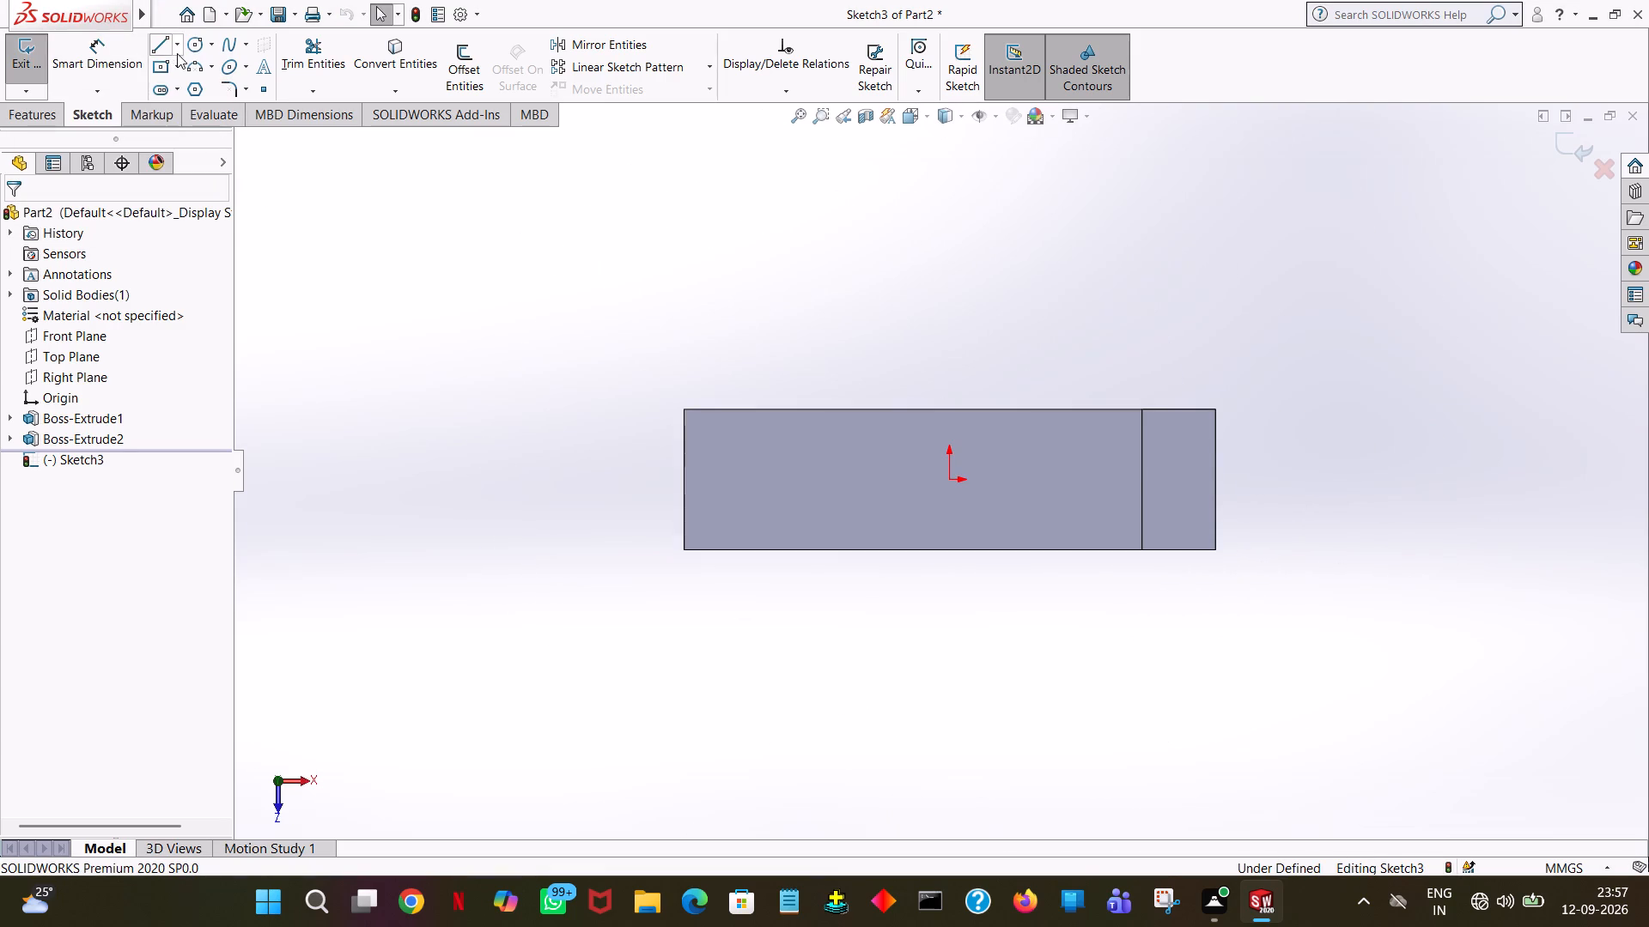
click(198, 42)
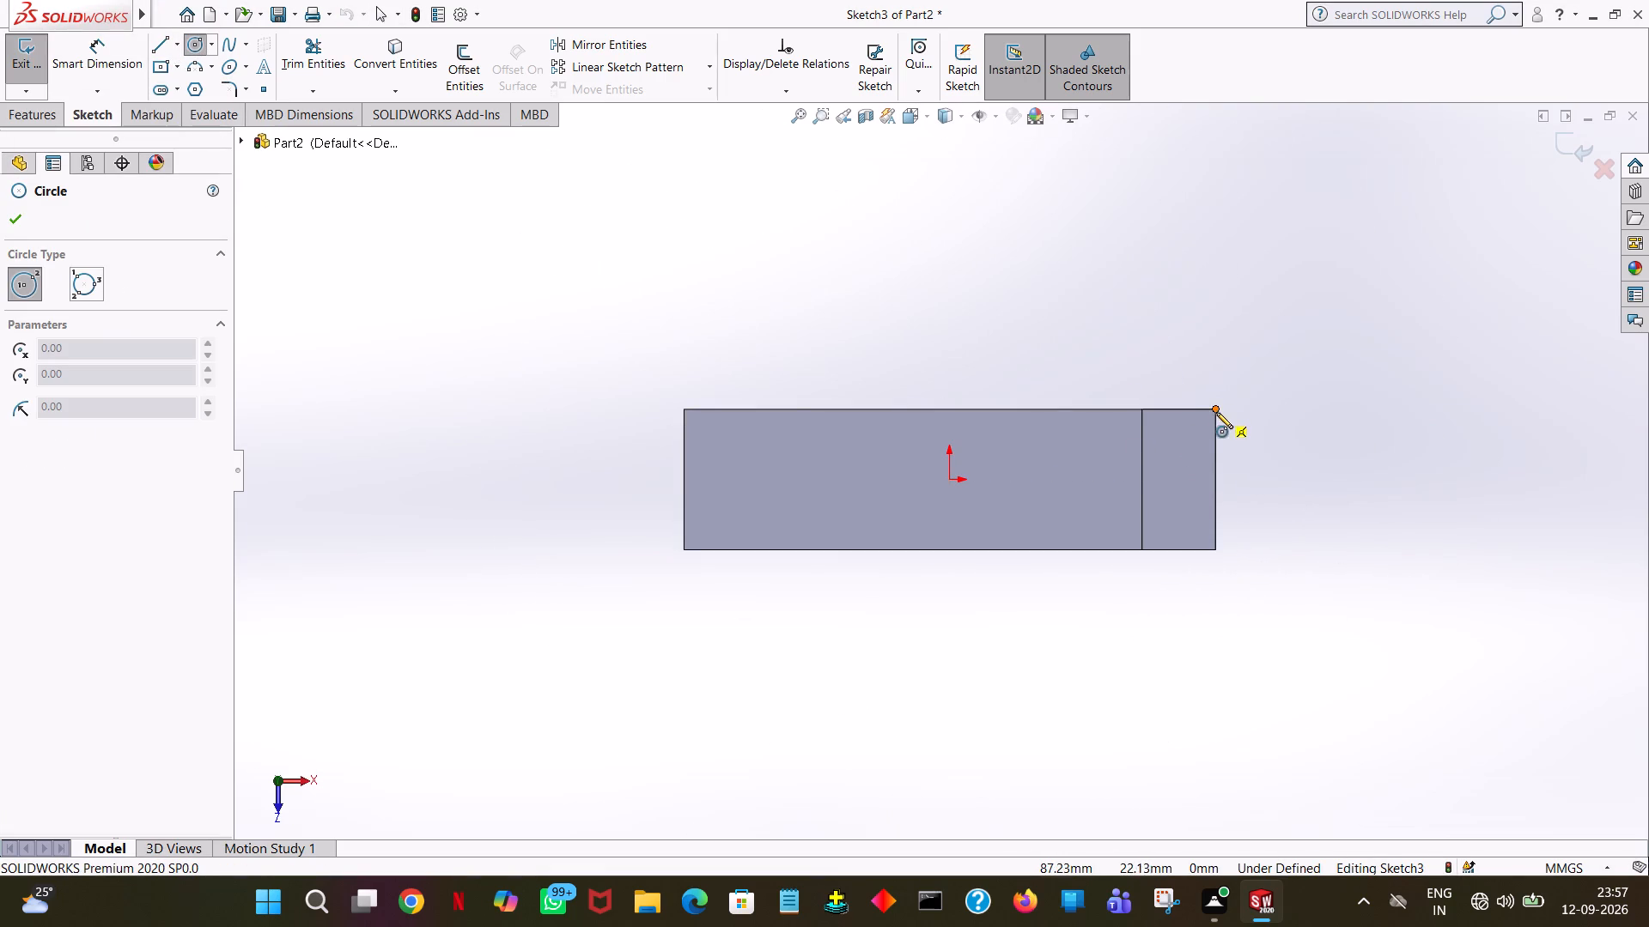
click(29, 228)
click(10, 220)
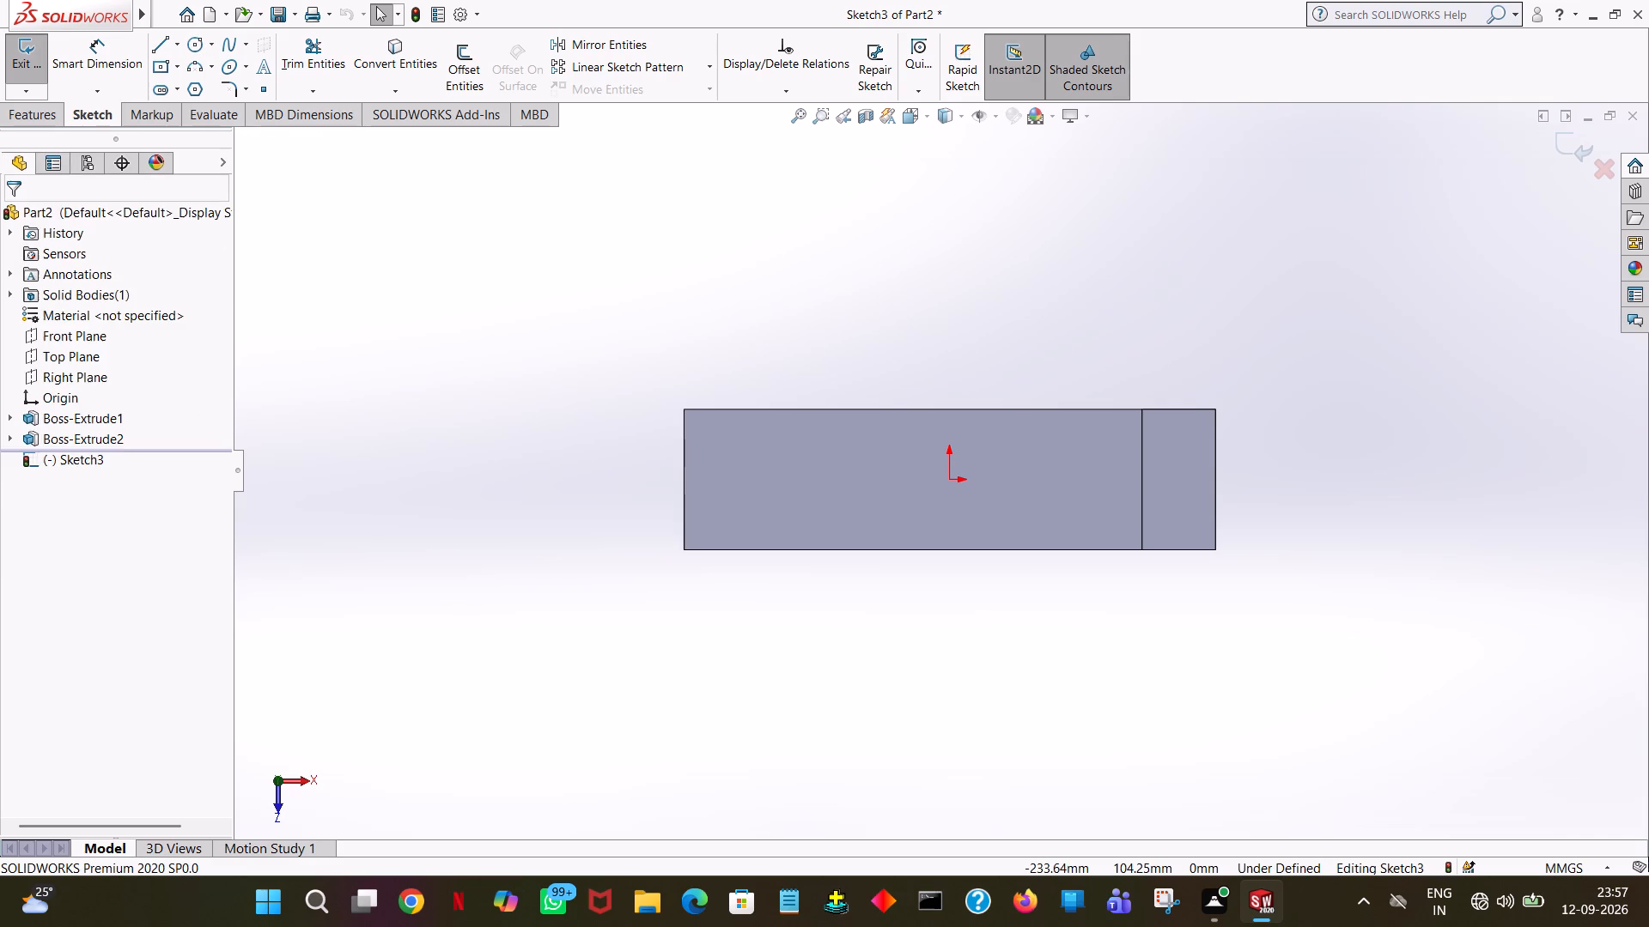
Sketch a line from the centre of the raised pad straight toward the rear edge and set its length to 12 mm.
click(153, 39)
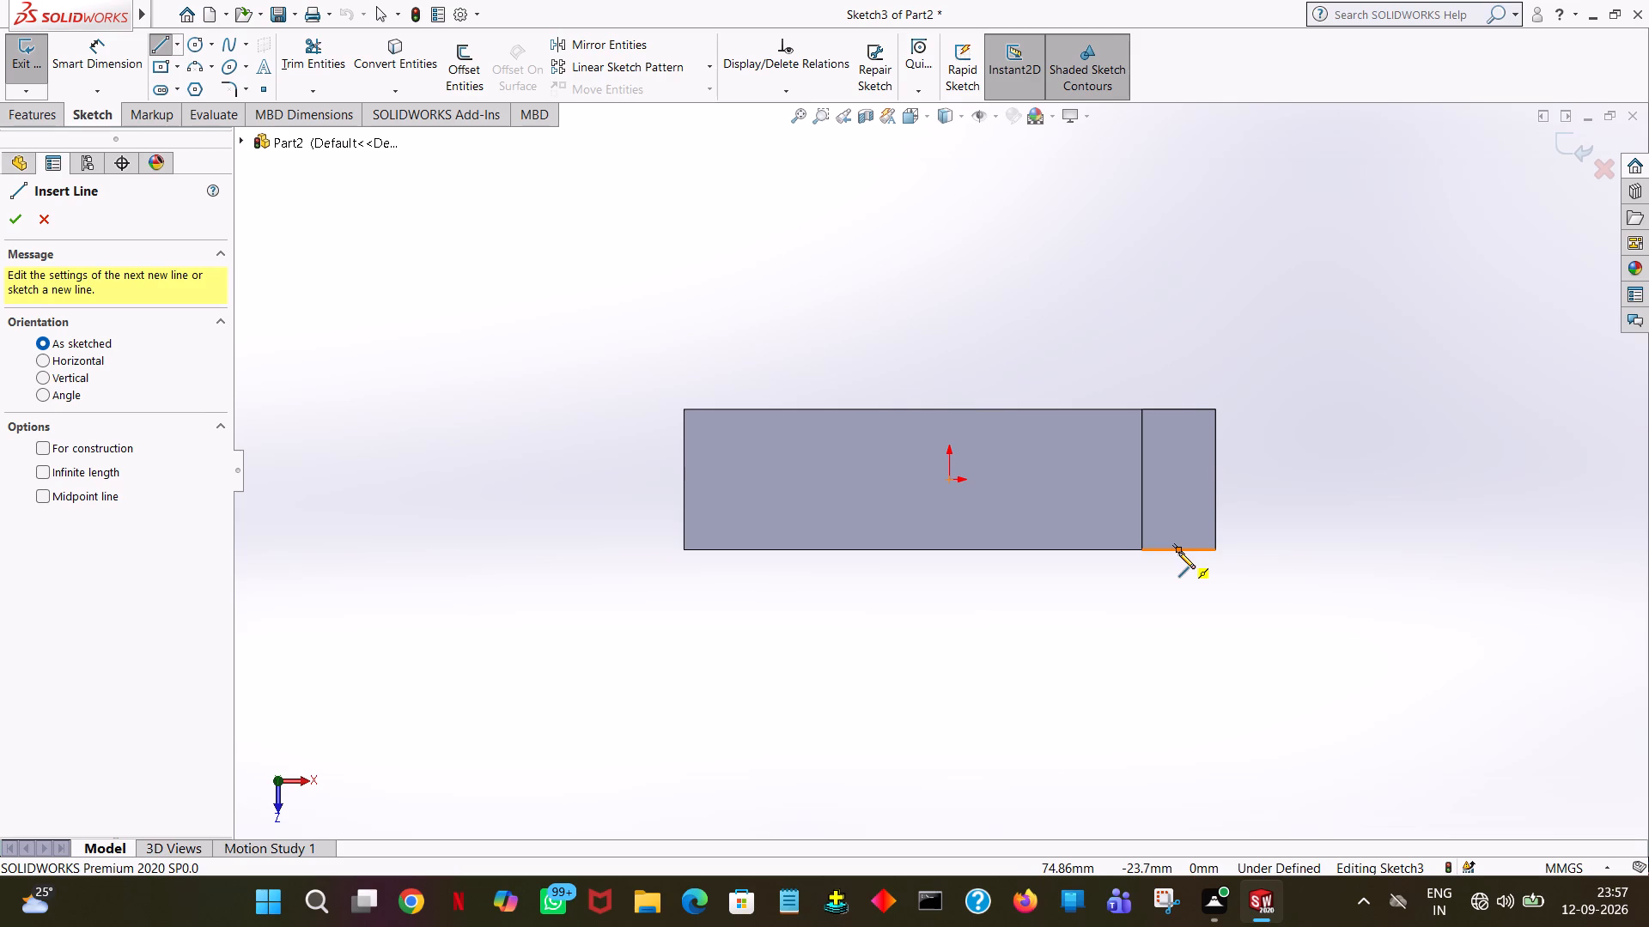
click(1178, 477)
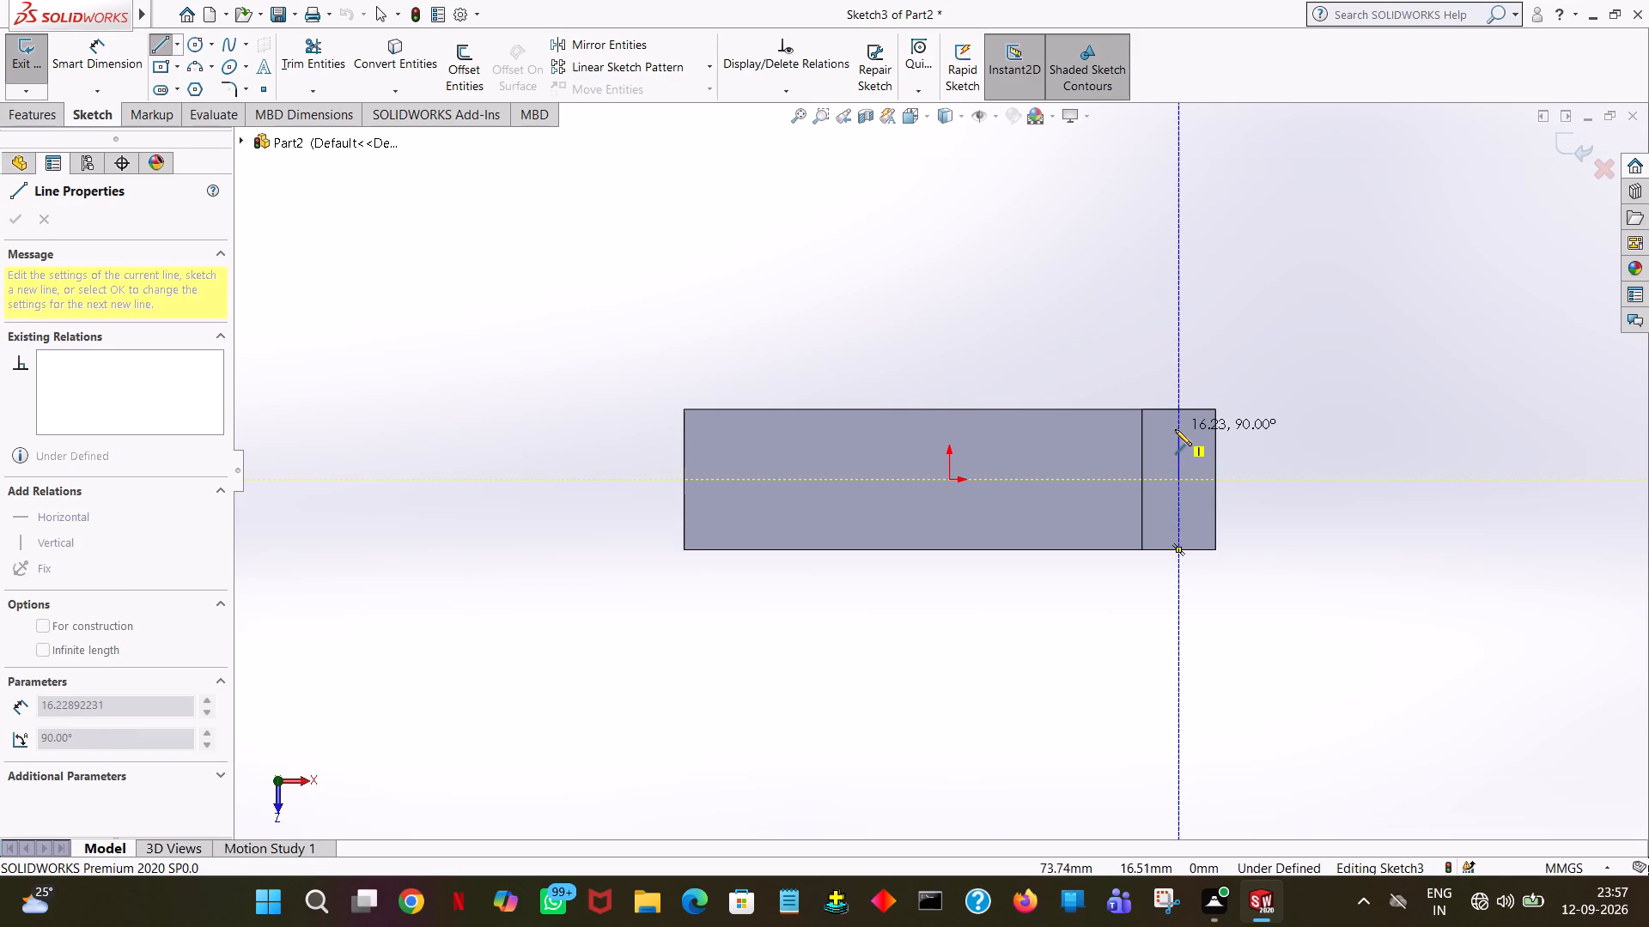
click(1176, 428)
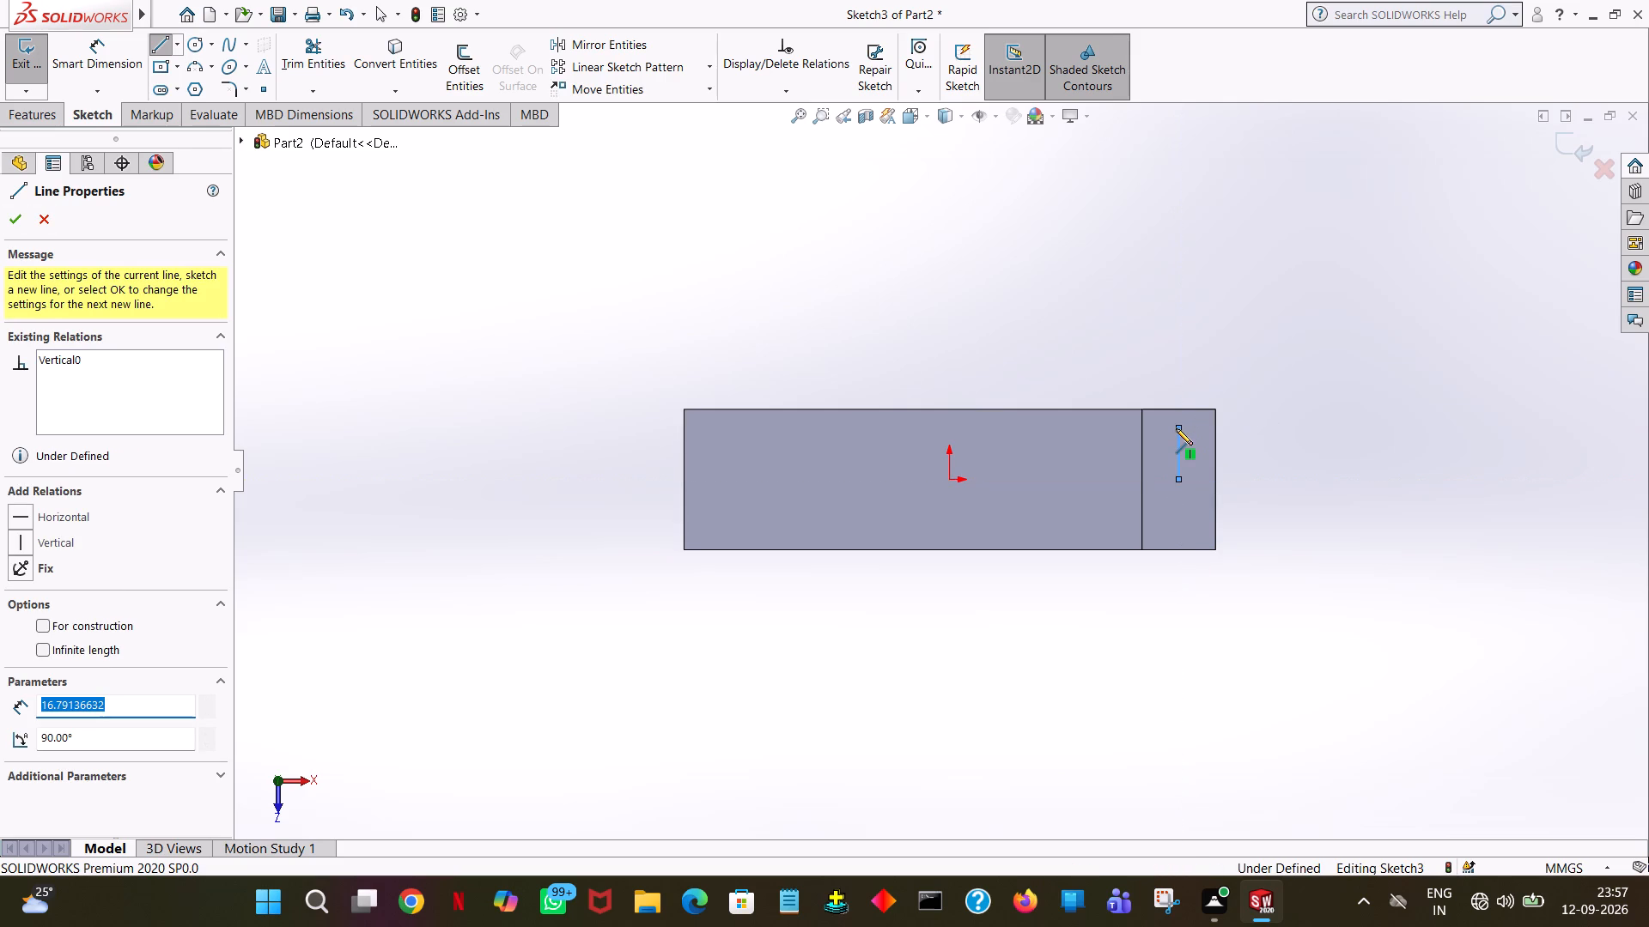
text(12)
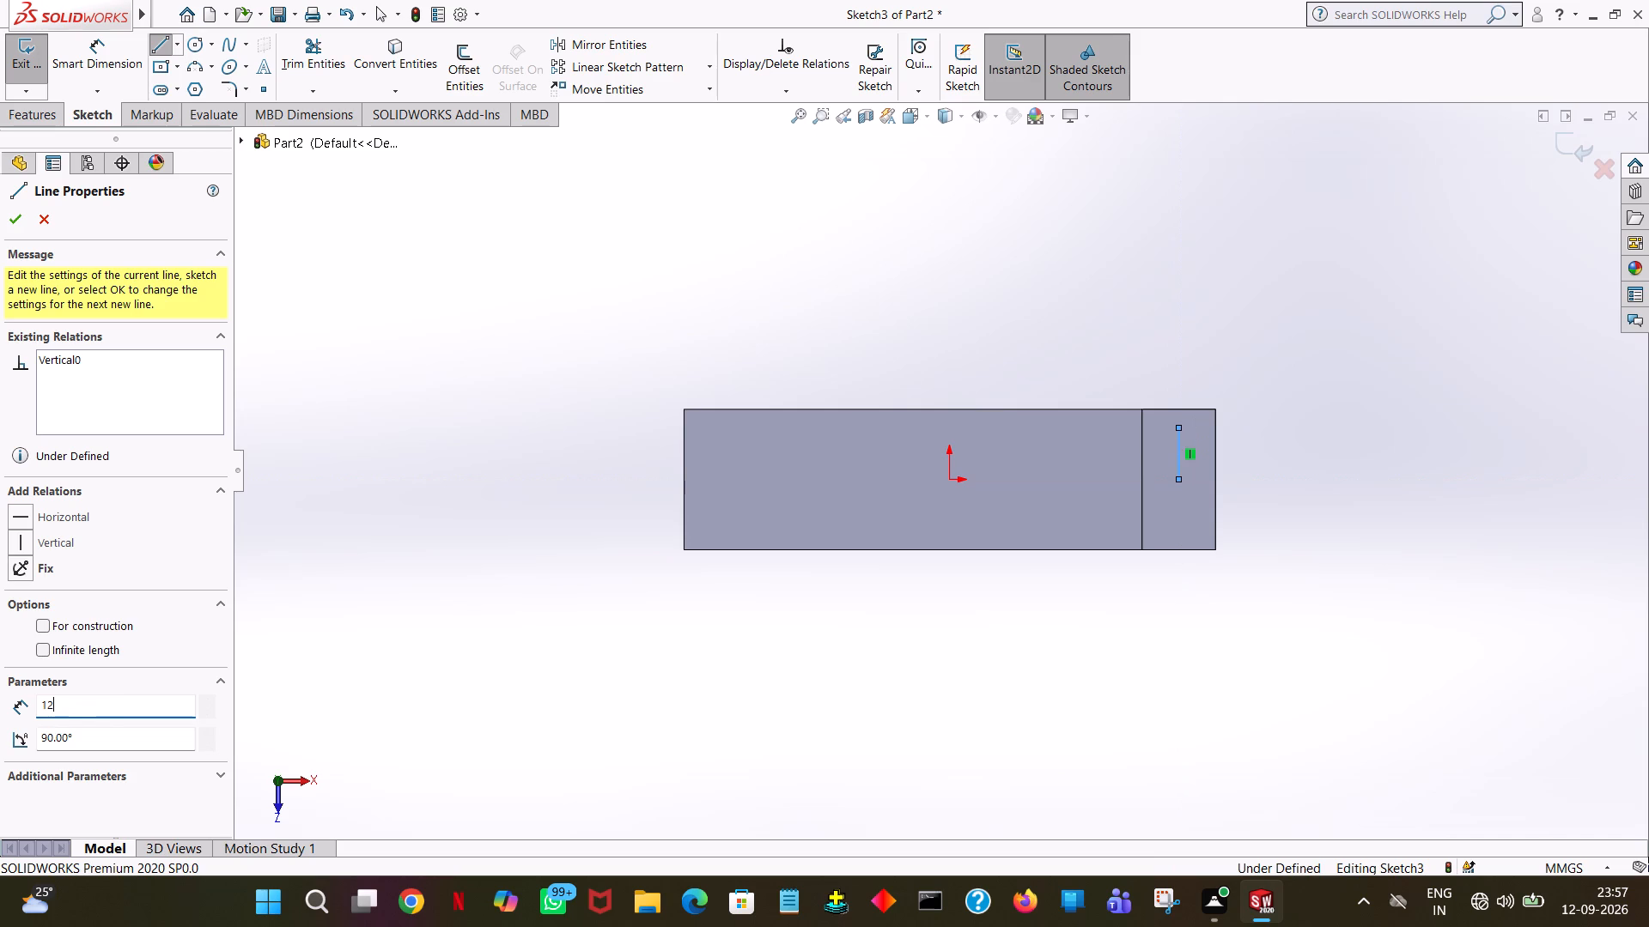
key(Return)
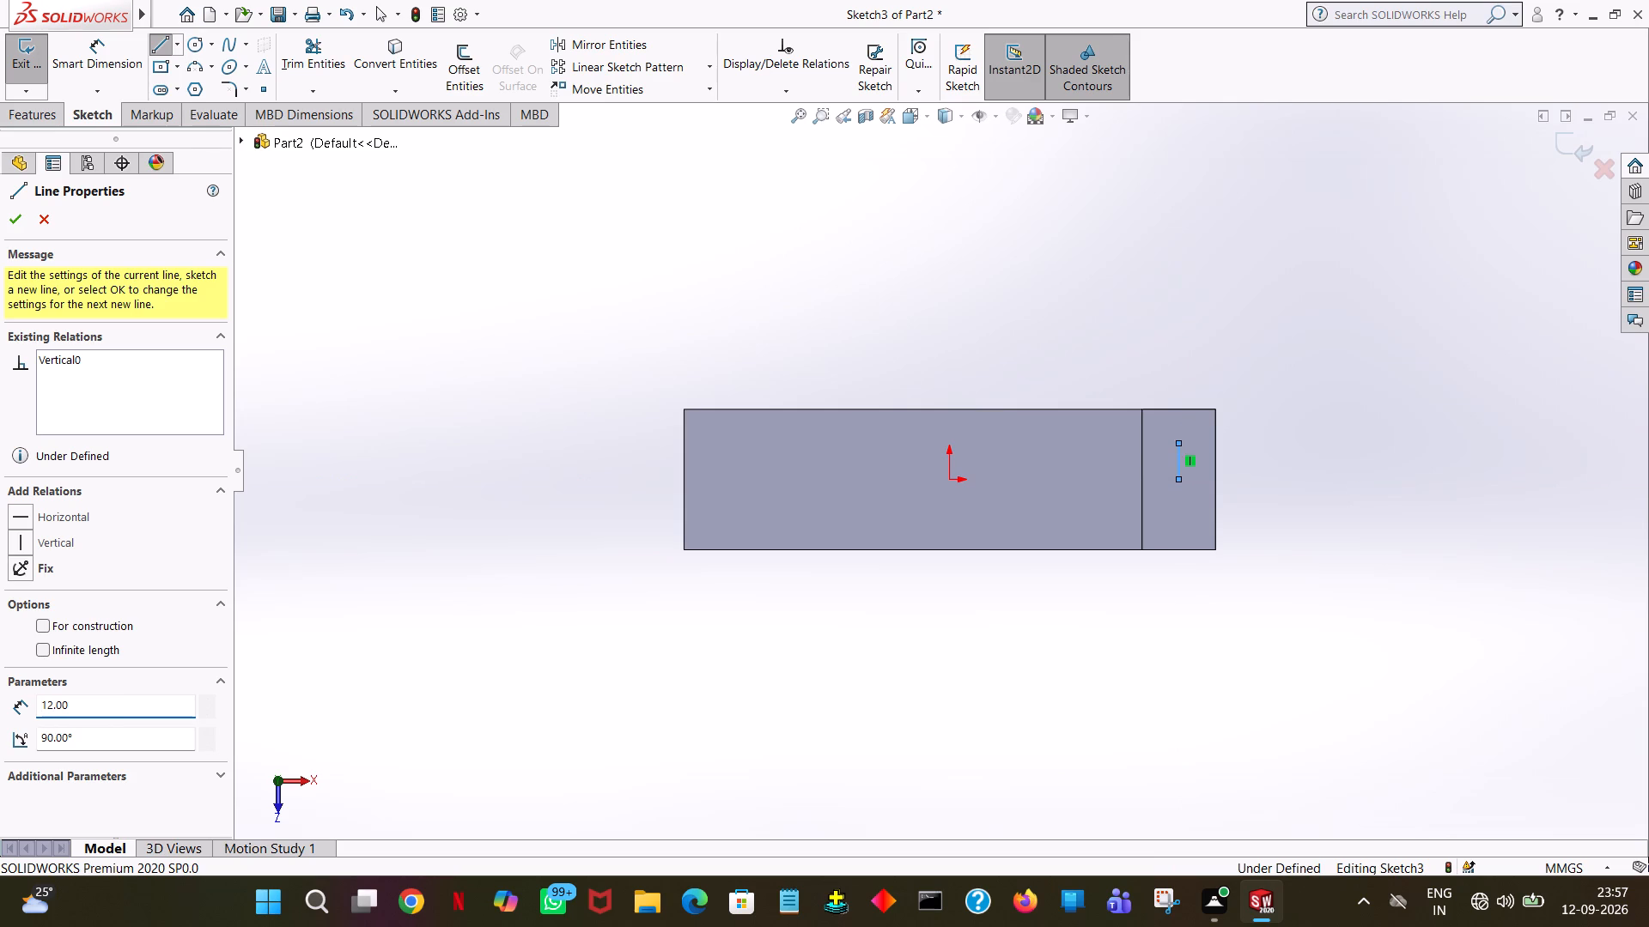
Sketch a circle of 7 mm radius centred on the rear end of the 12 mm line on the raised pad.
right_click(1176, 428)
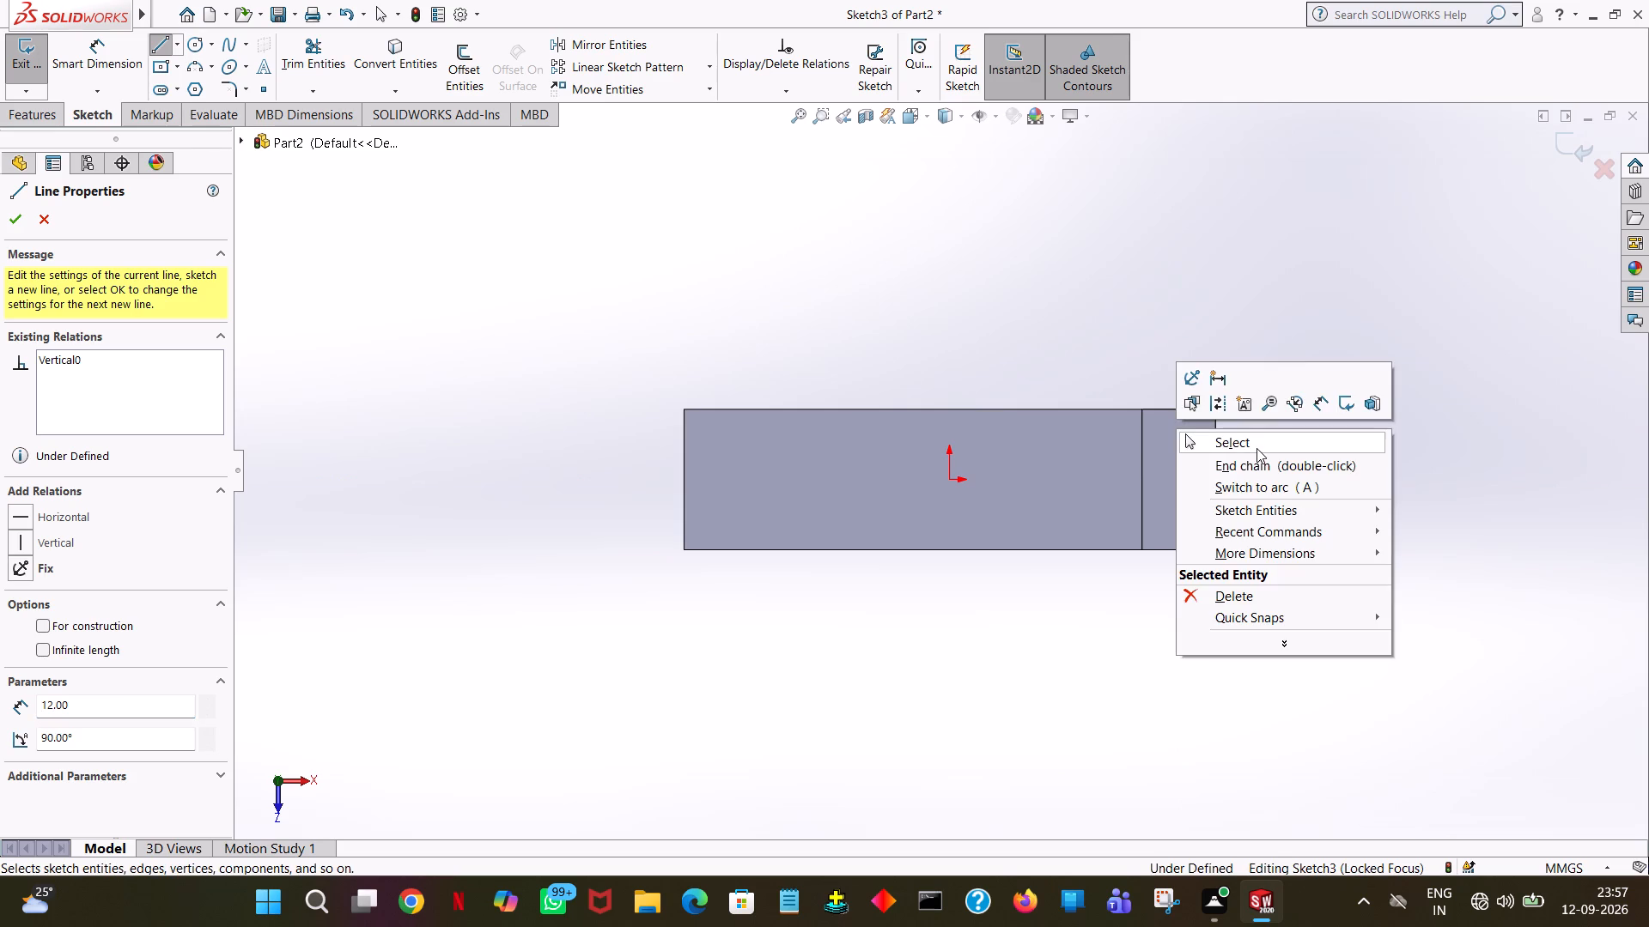
click(1257, 448)
click(200, 47)
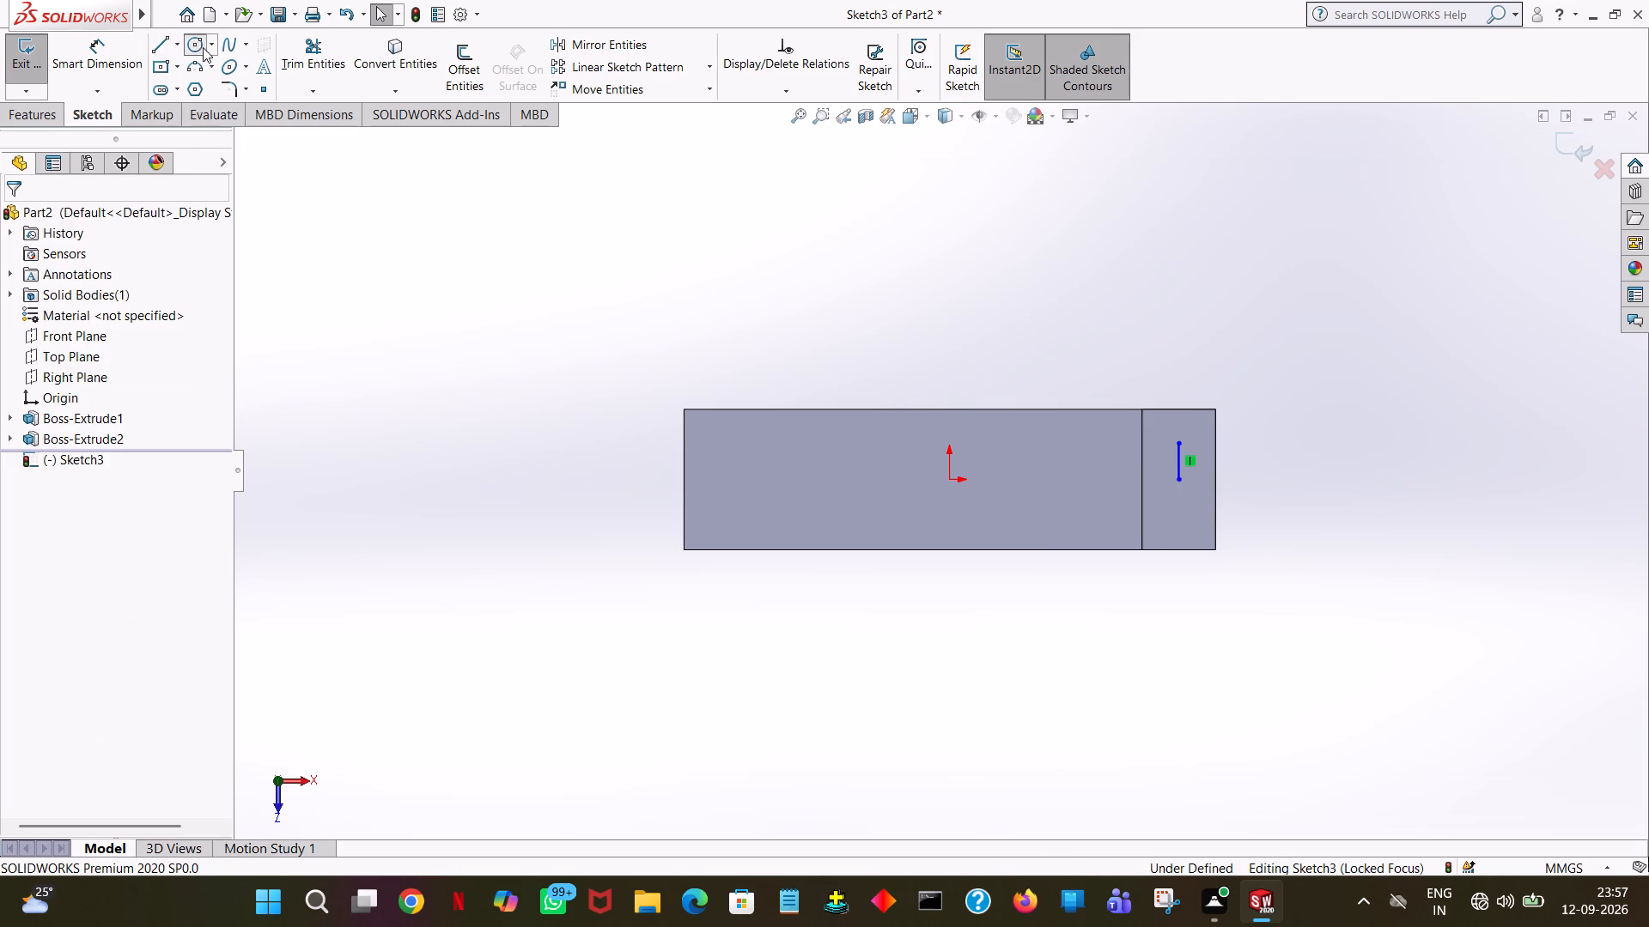
click(1179, 441)
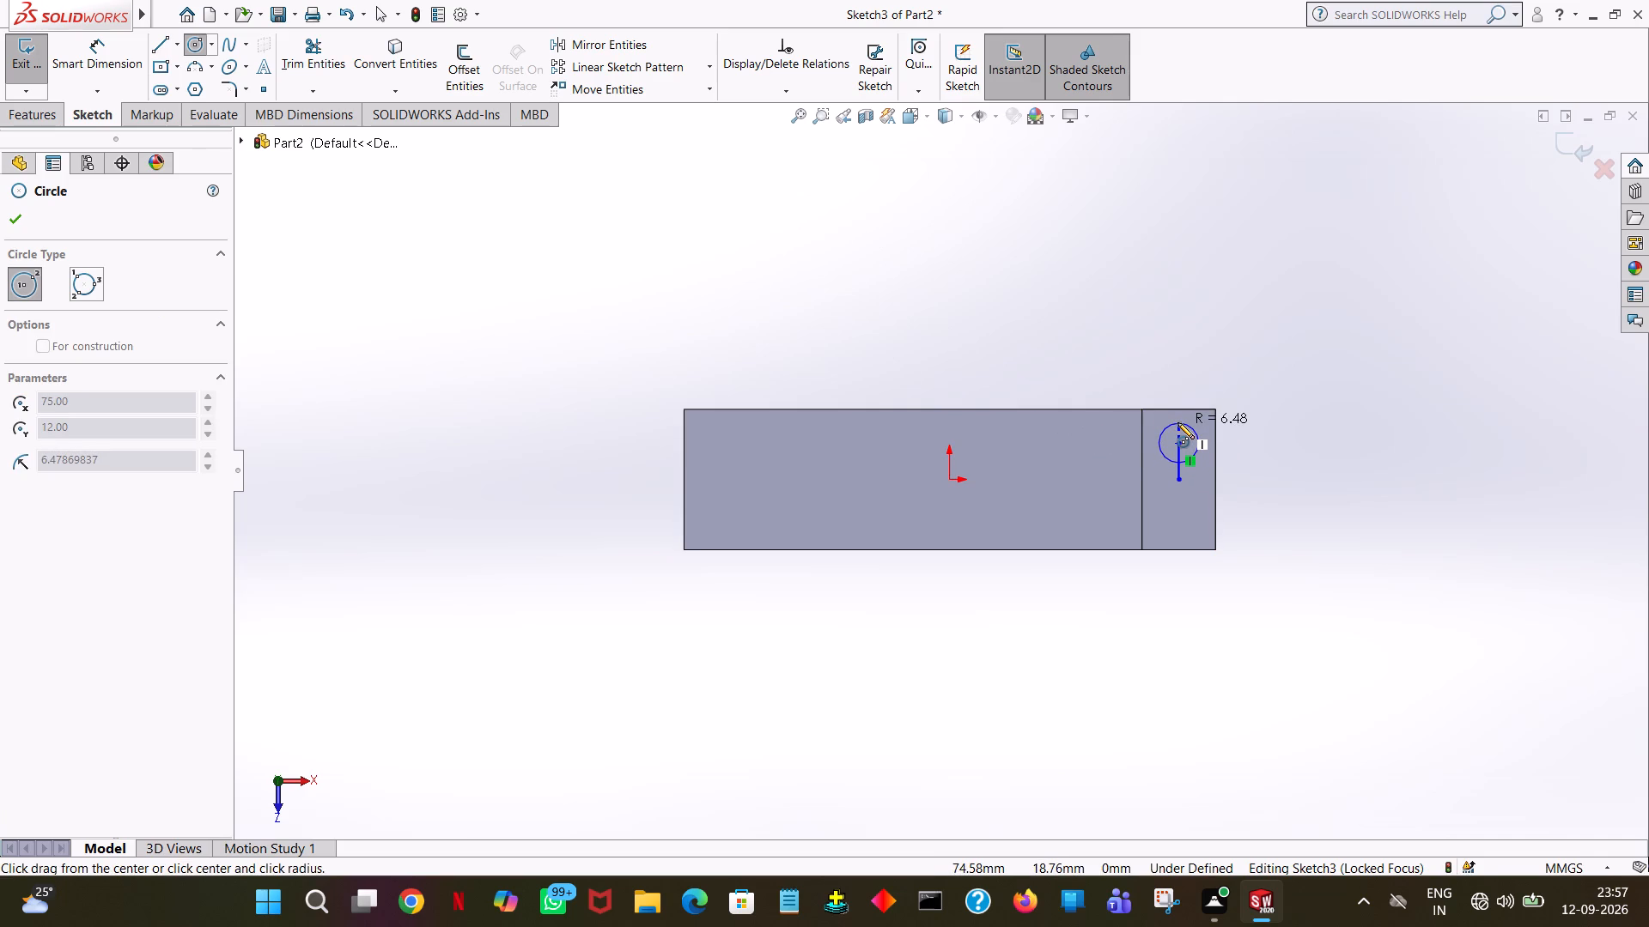
click(1177, 422)
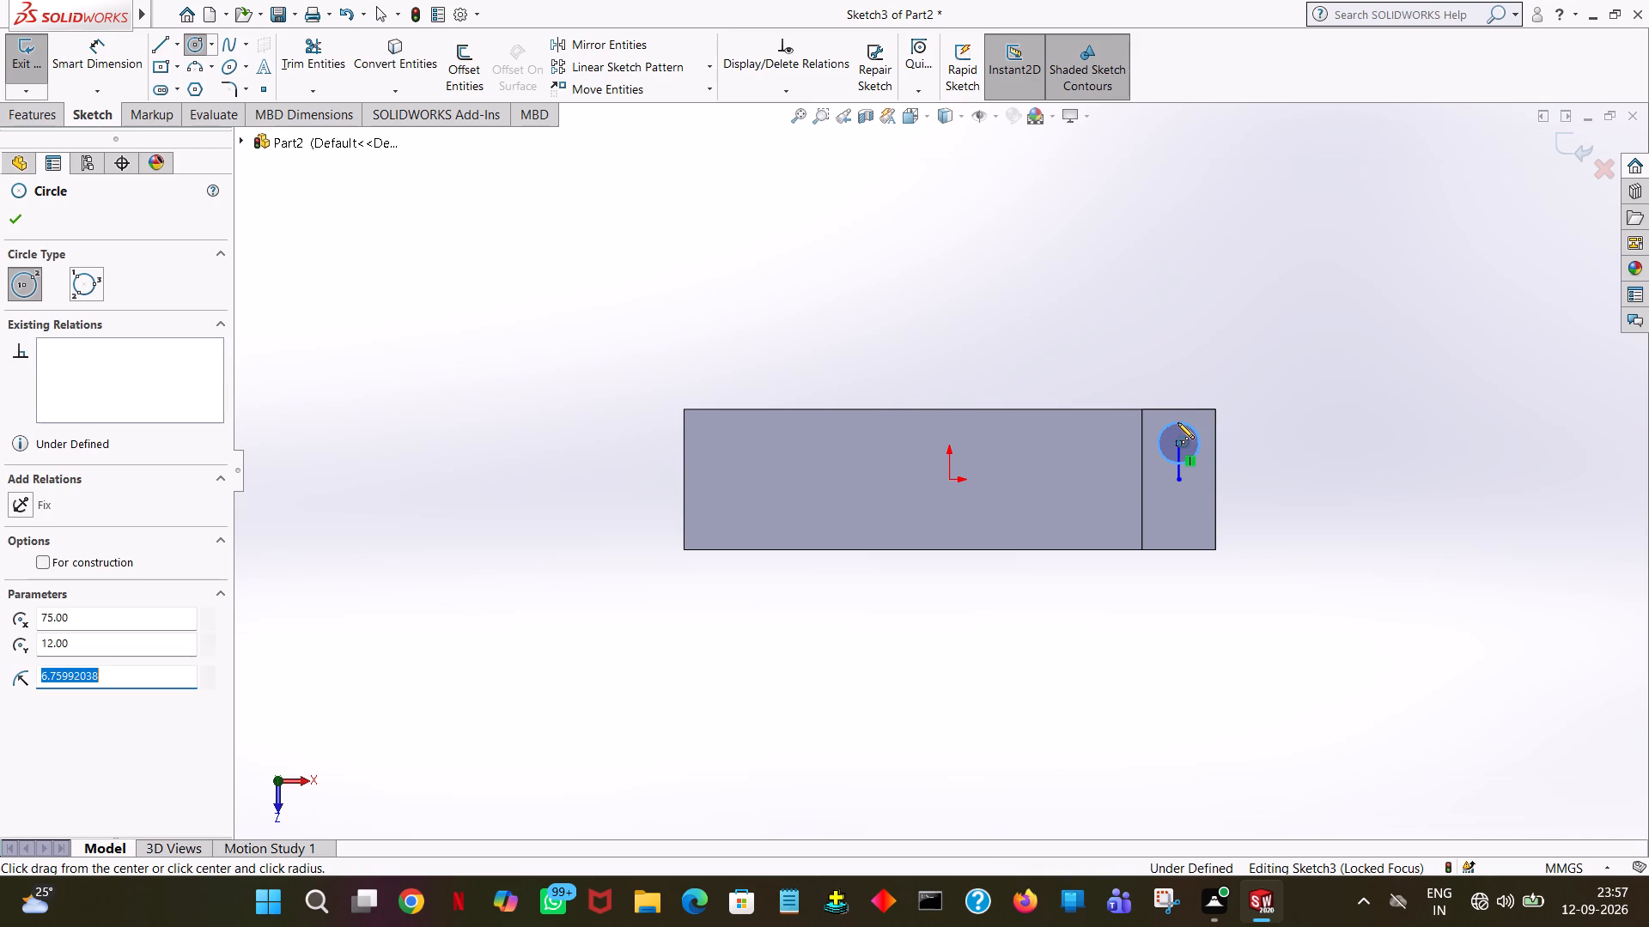
key(backslash)
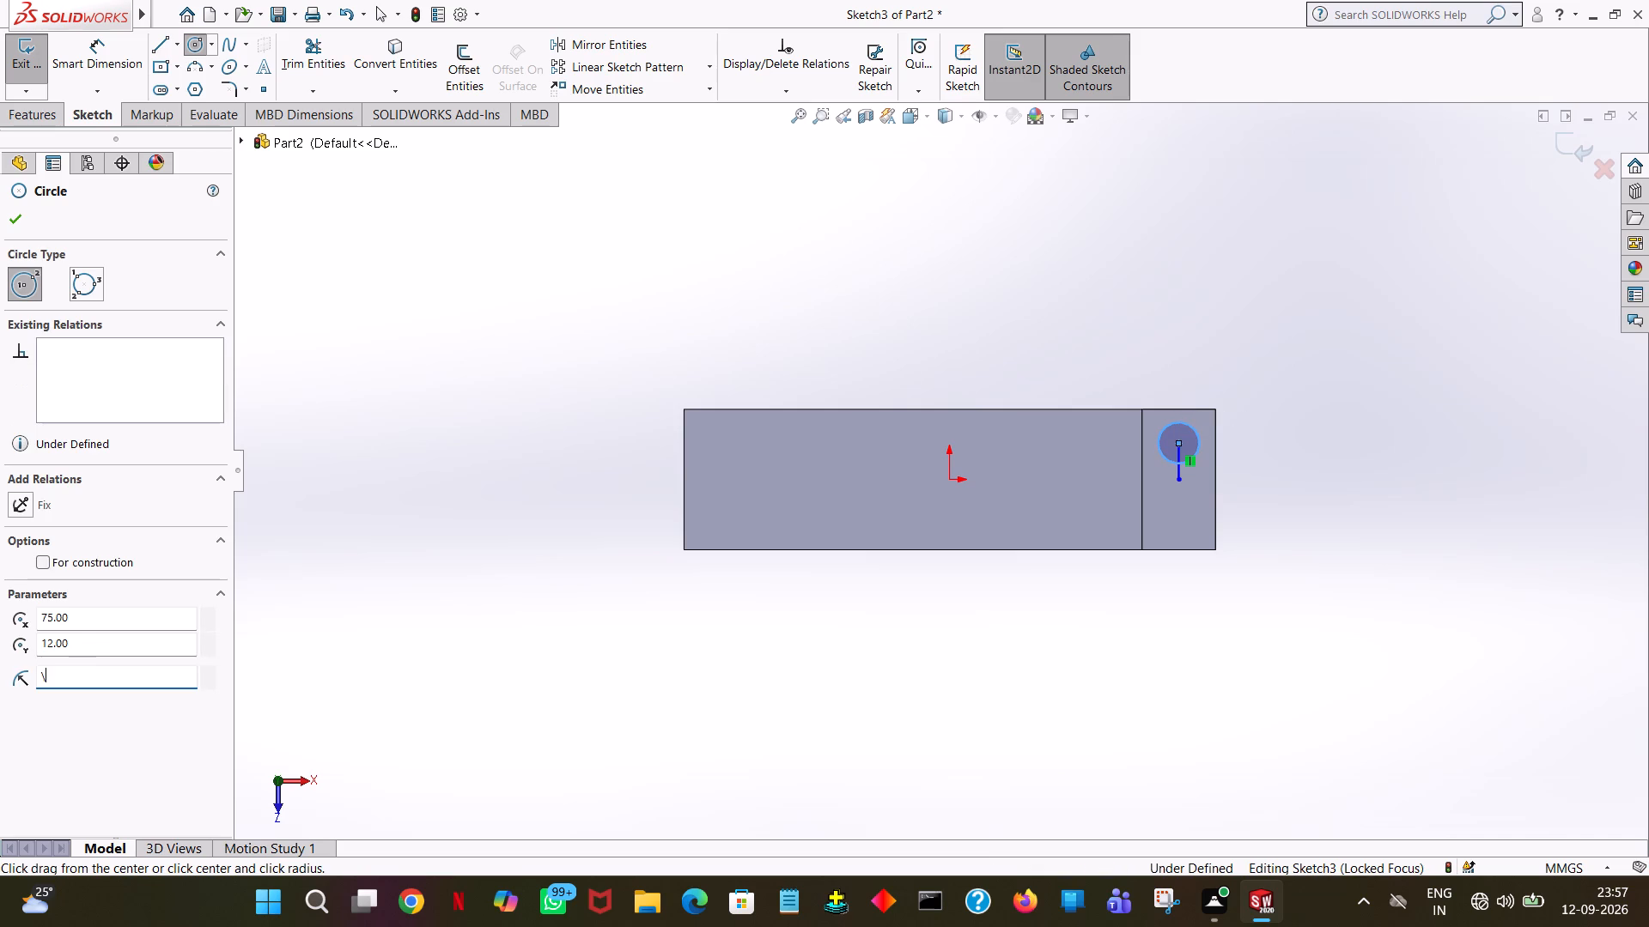
key(BackSpace)
key(7)
key(Return)
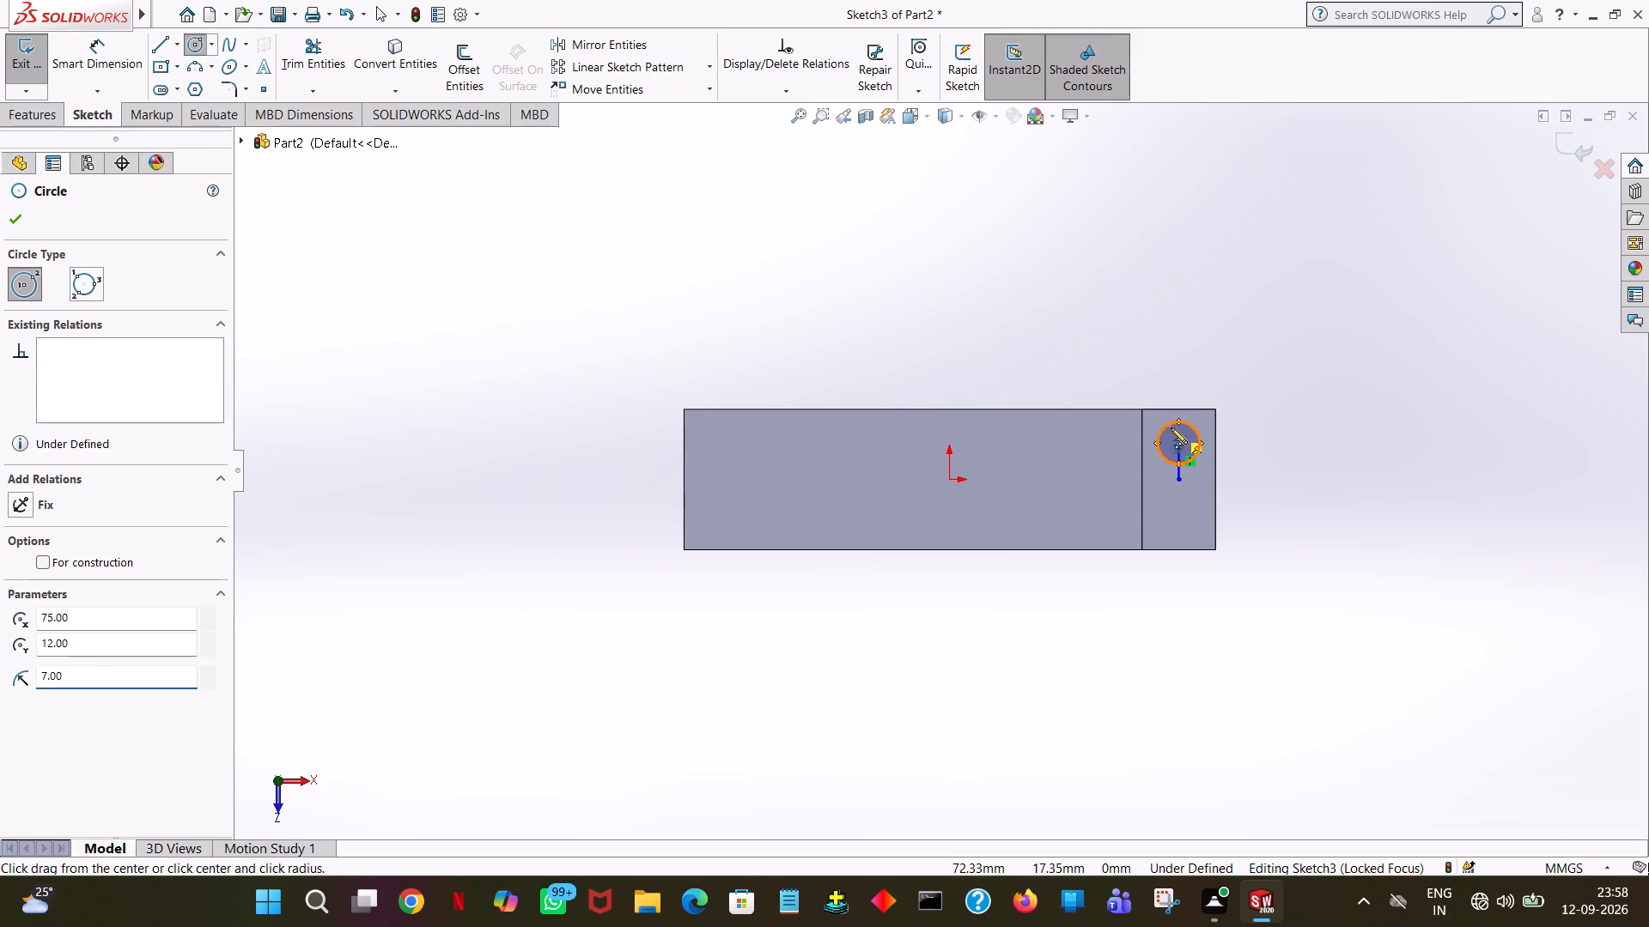
click(8, 214)
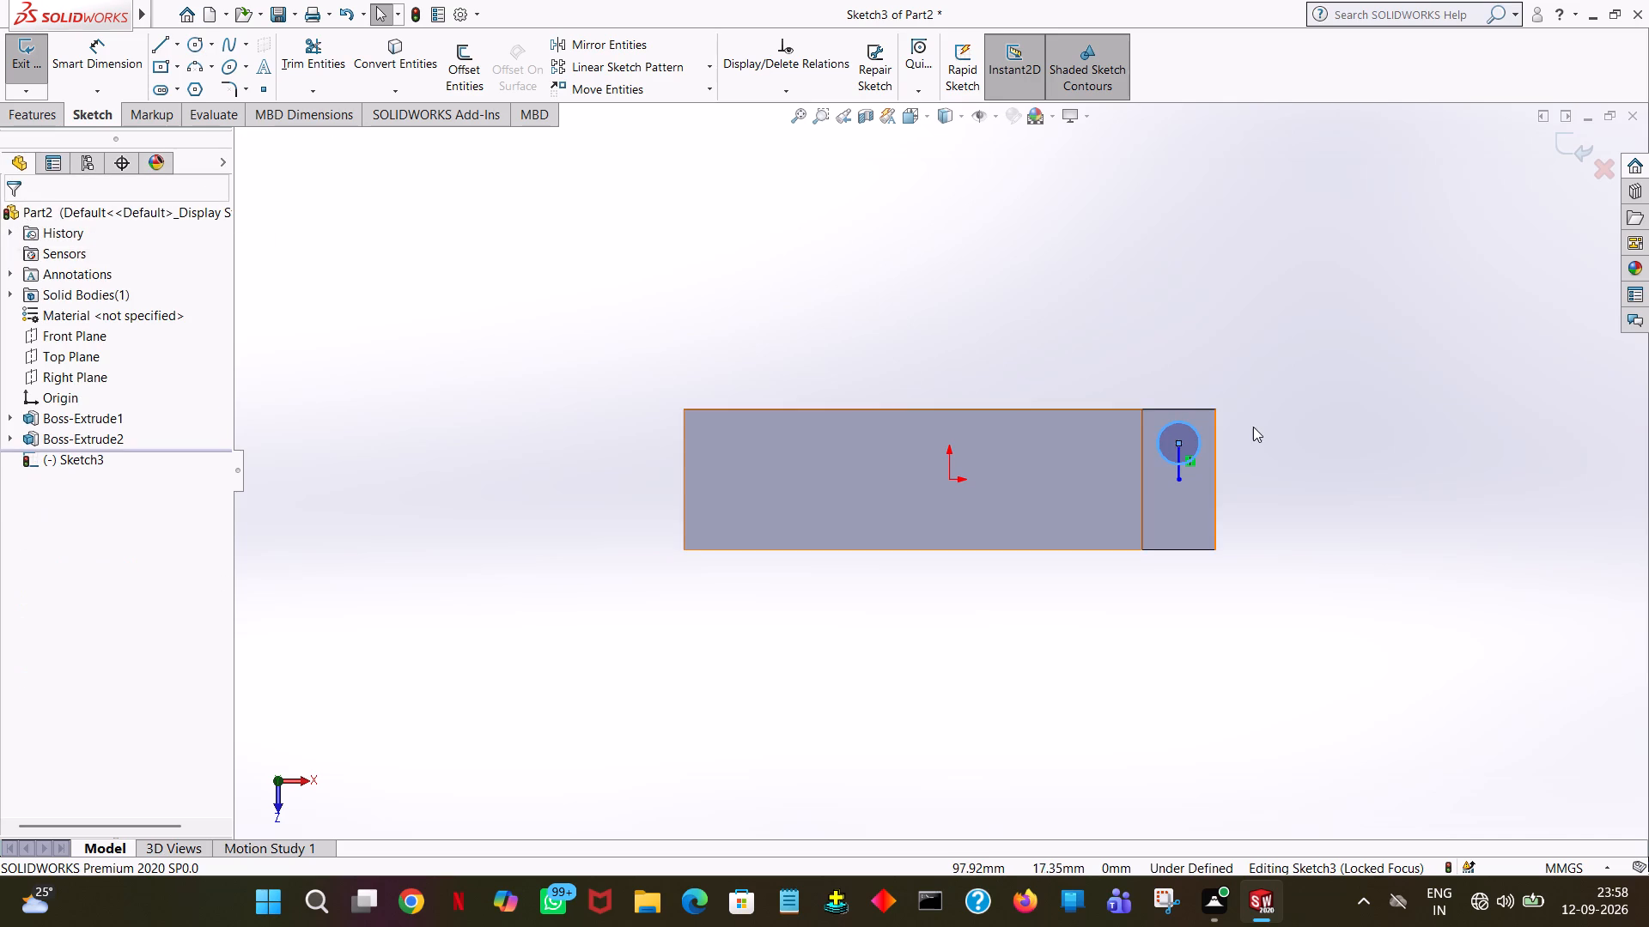
click(1189, 358)
Trim away the 12 mm vertical line, including the portion inside the circle, leaving only the circle.
click(313, 55)
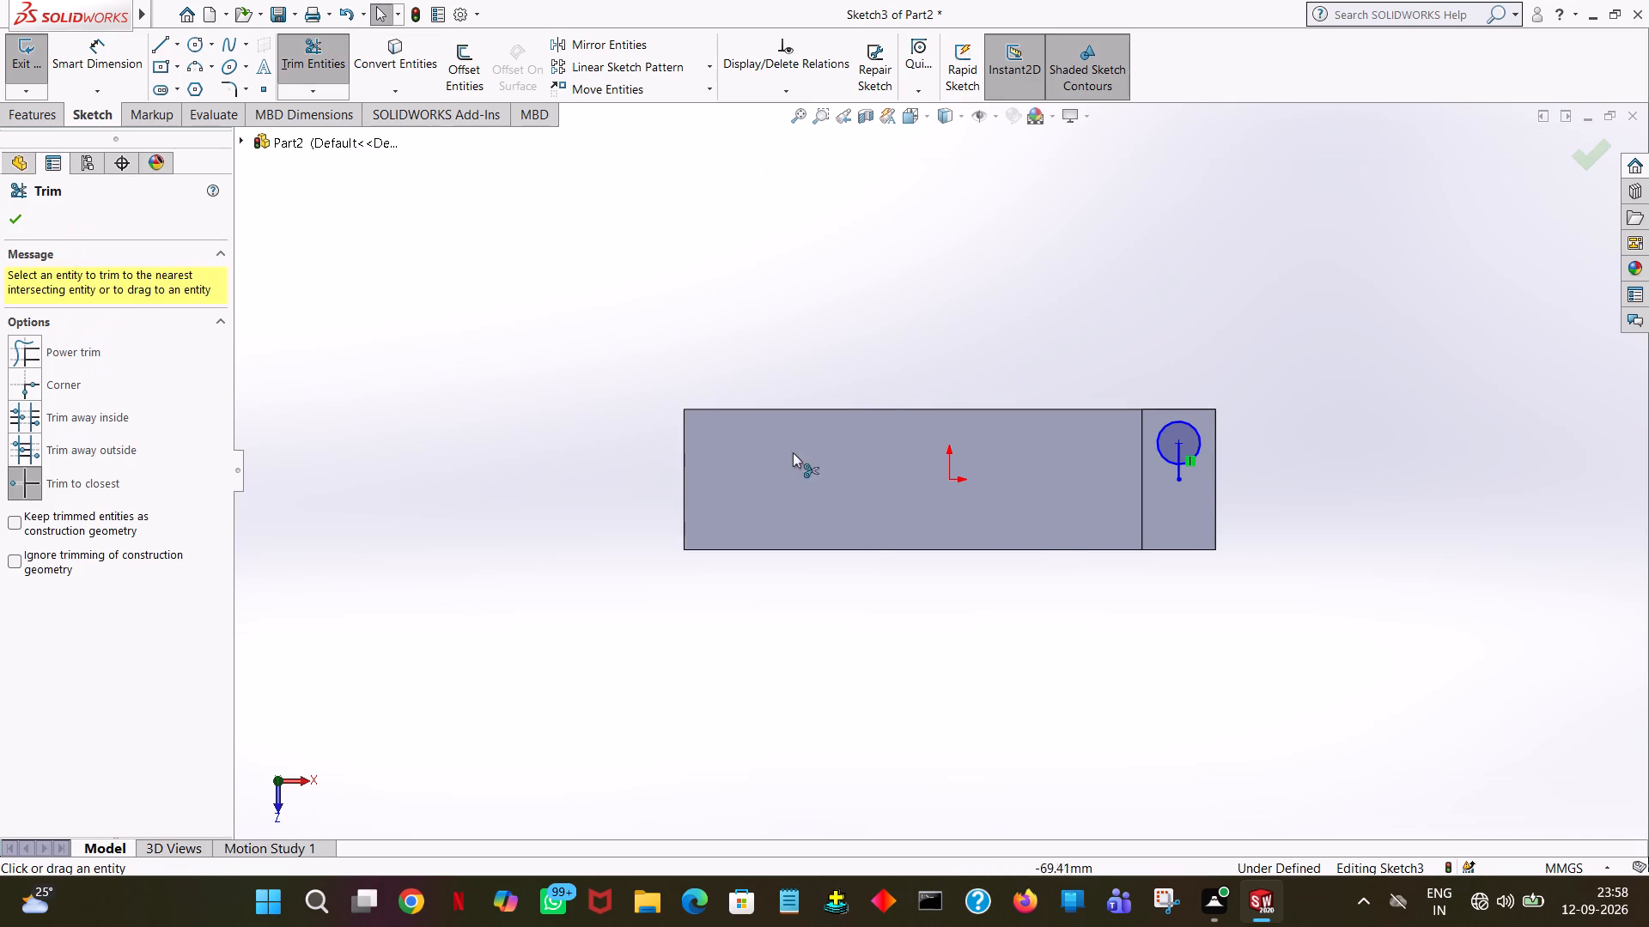
click(1178, 473)
click(1178, 452)
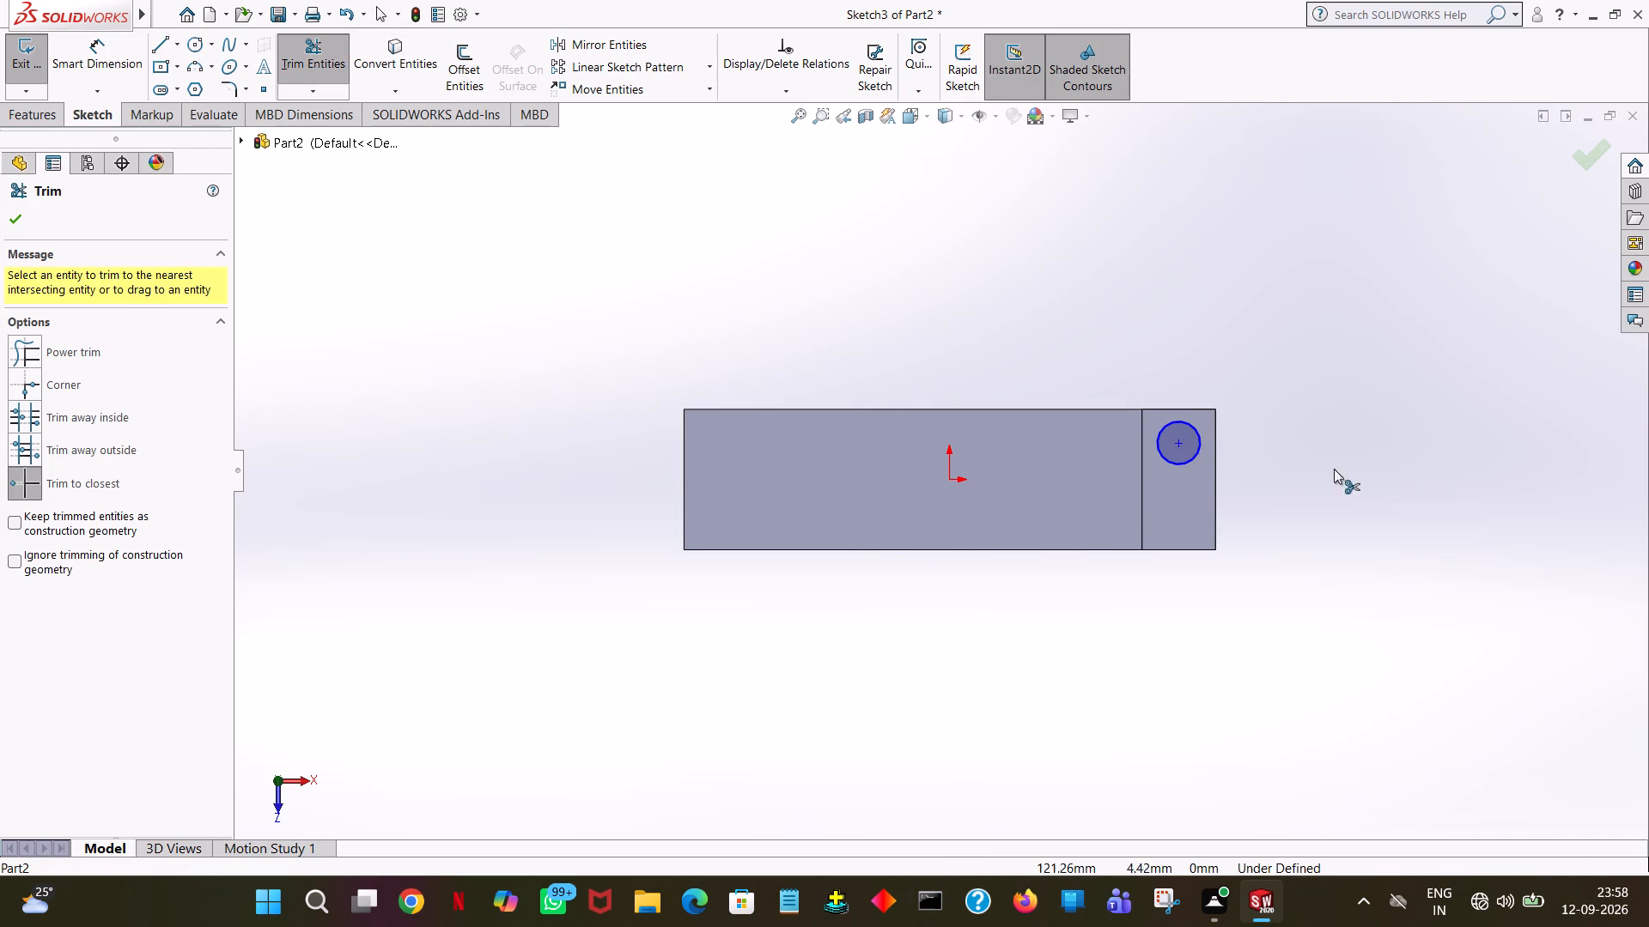
click(5, 221)
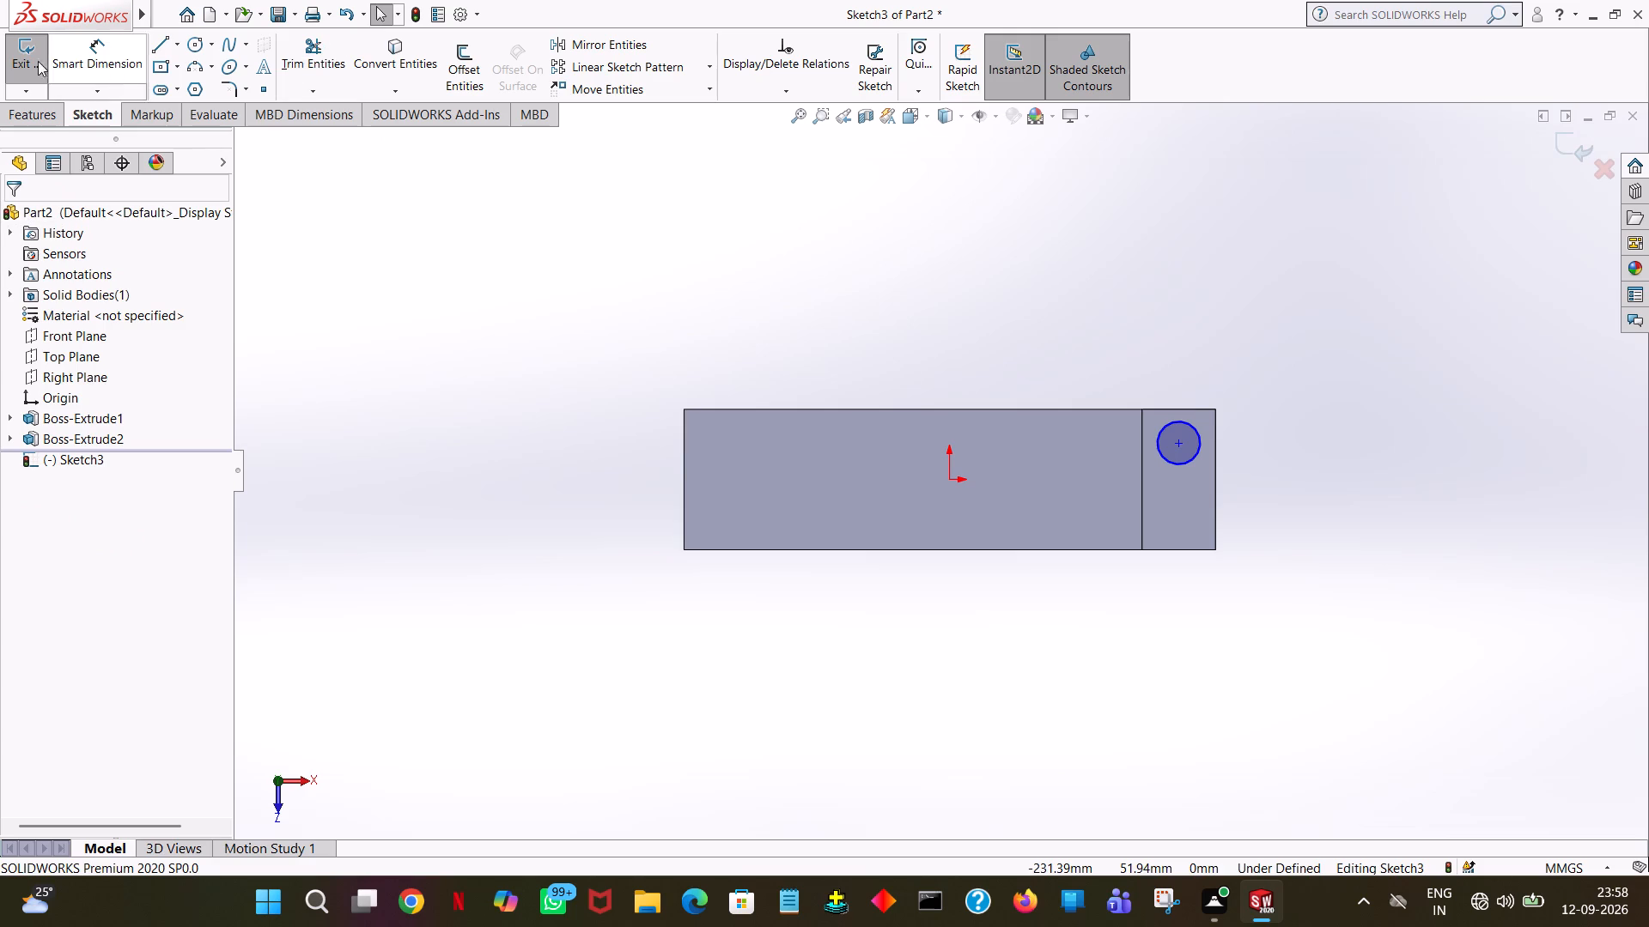
Dimension the circle's diameter at 14 mm.
click(117, 54)
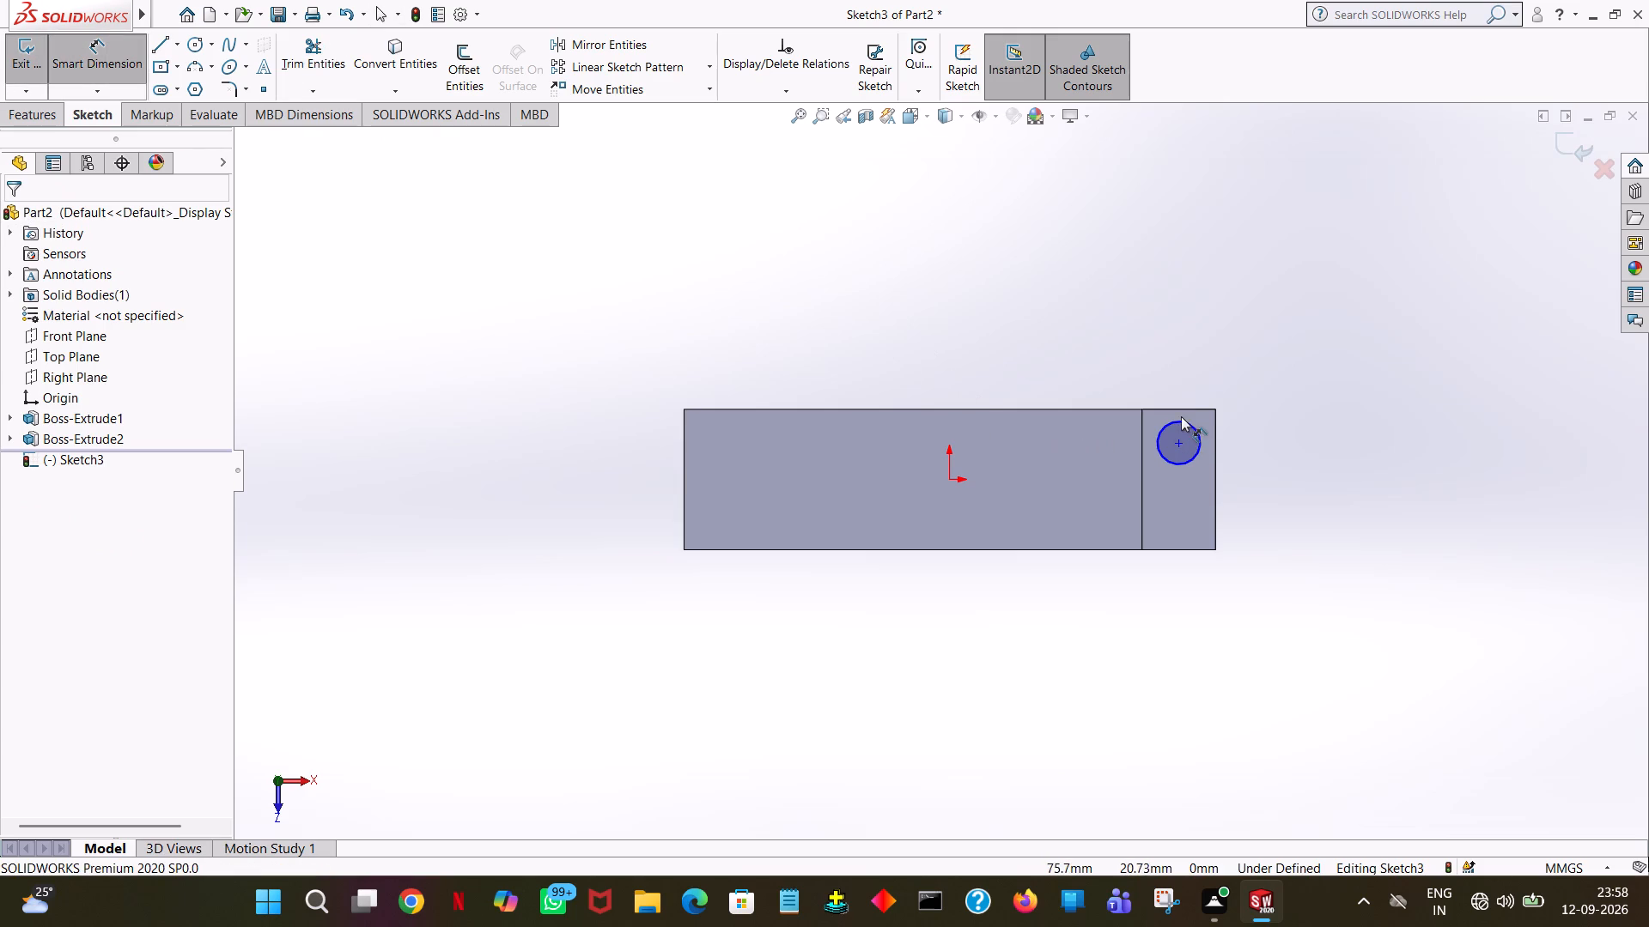
click(1182, 421)
click(1181, 340)
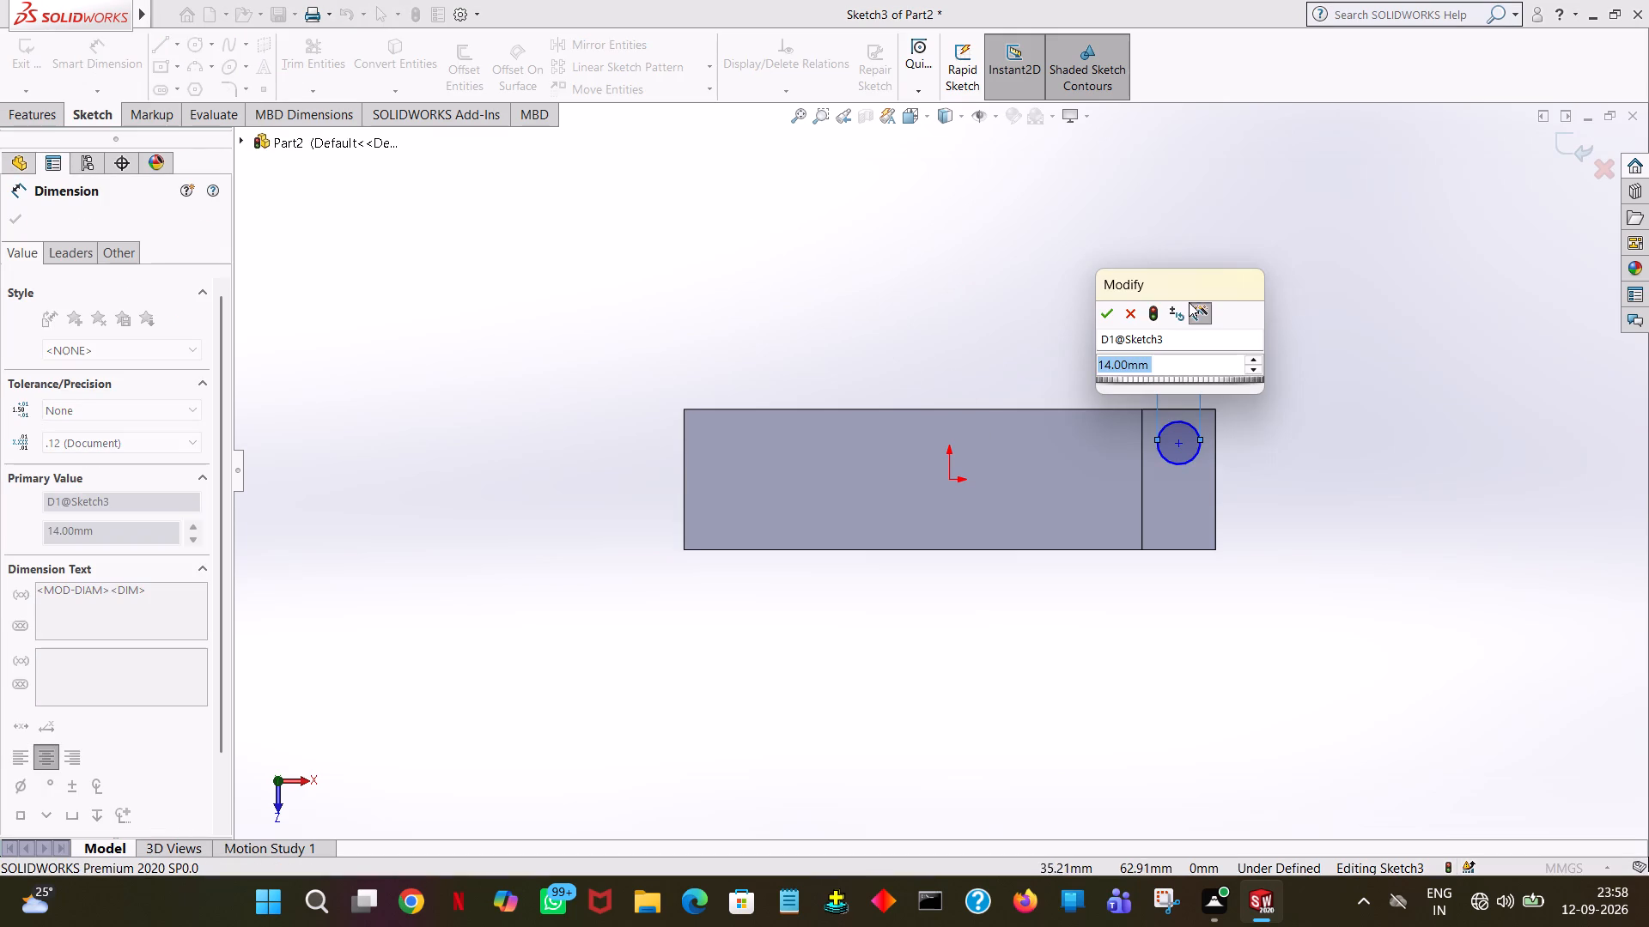
click(1101, 315)
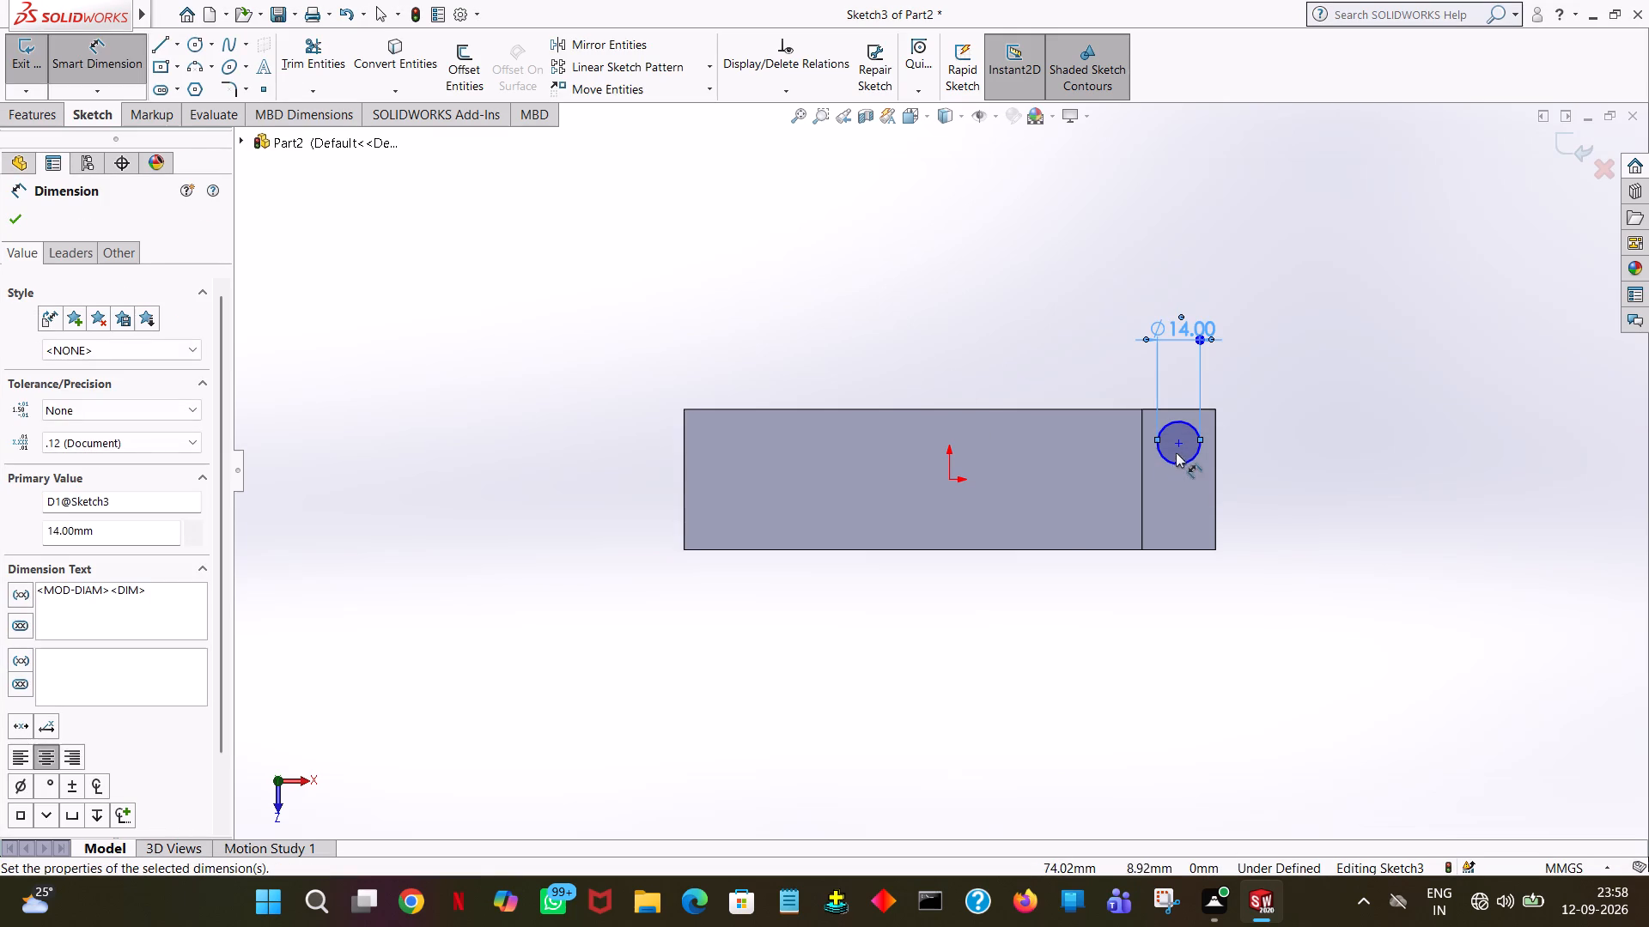
Dimension the circle's centre from the origin at 75 mm along the base's length and 12 mm across its width.
click(1176, 443)
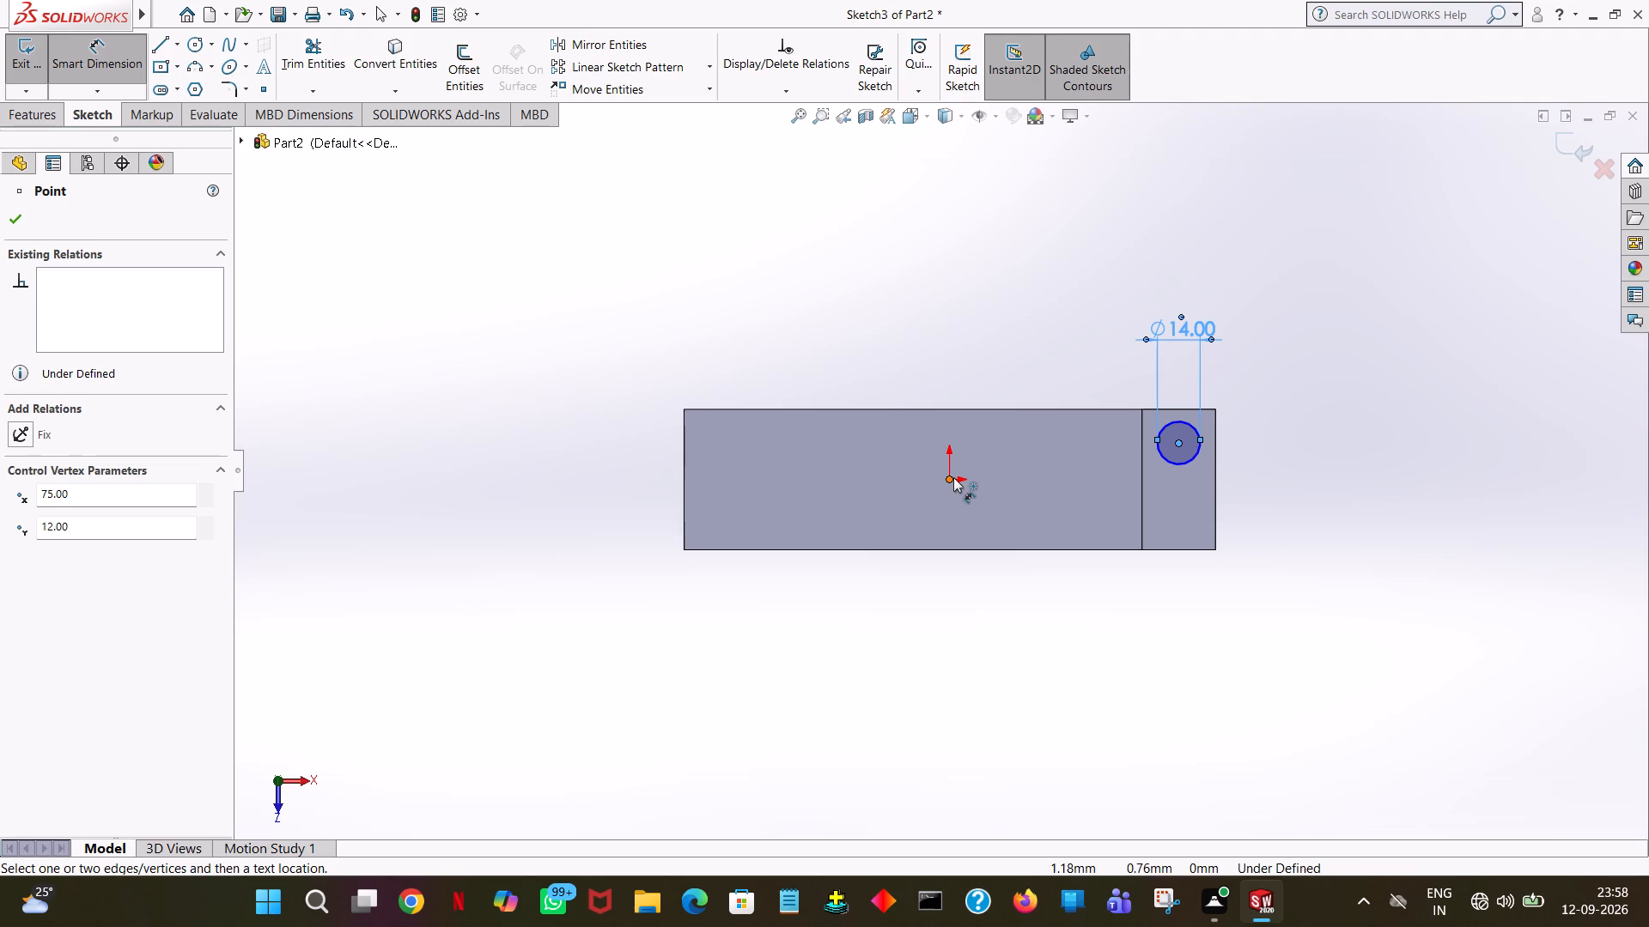
click(949, 477)
click(958, 316)
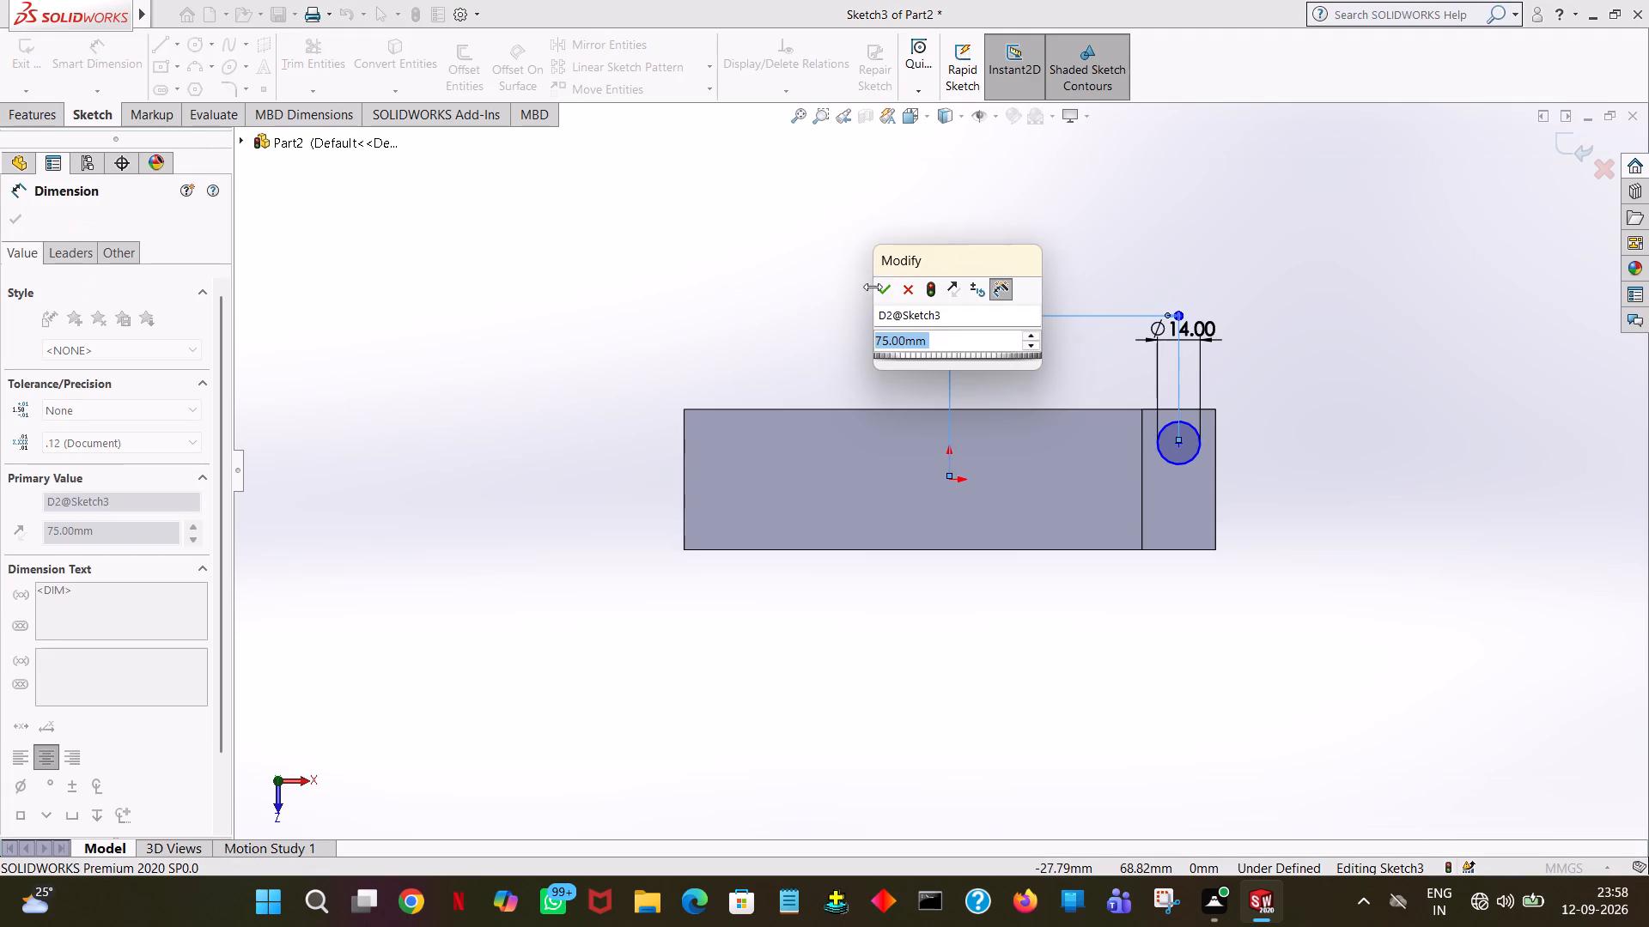
click(888, 295)
click(594, 261)
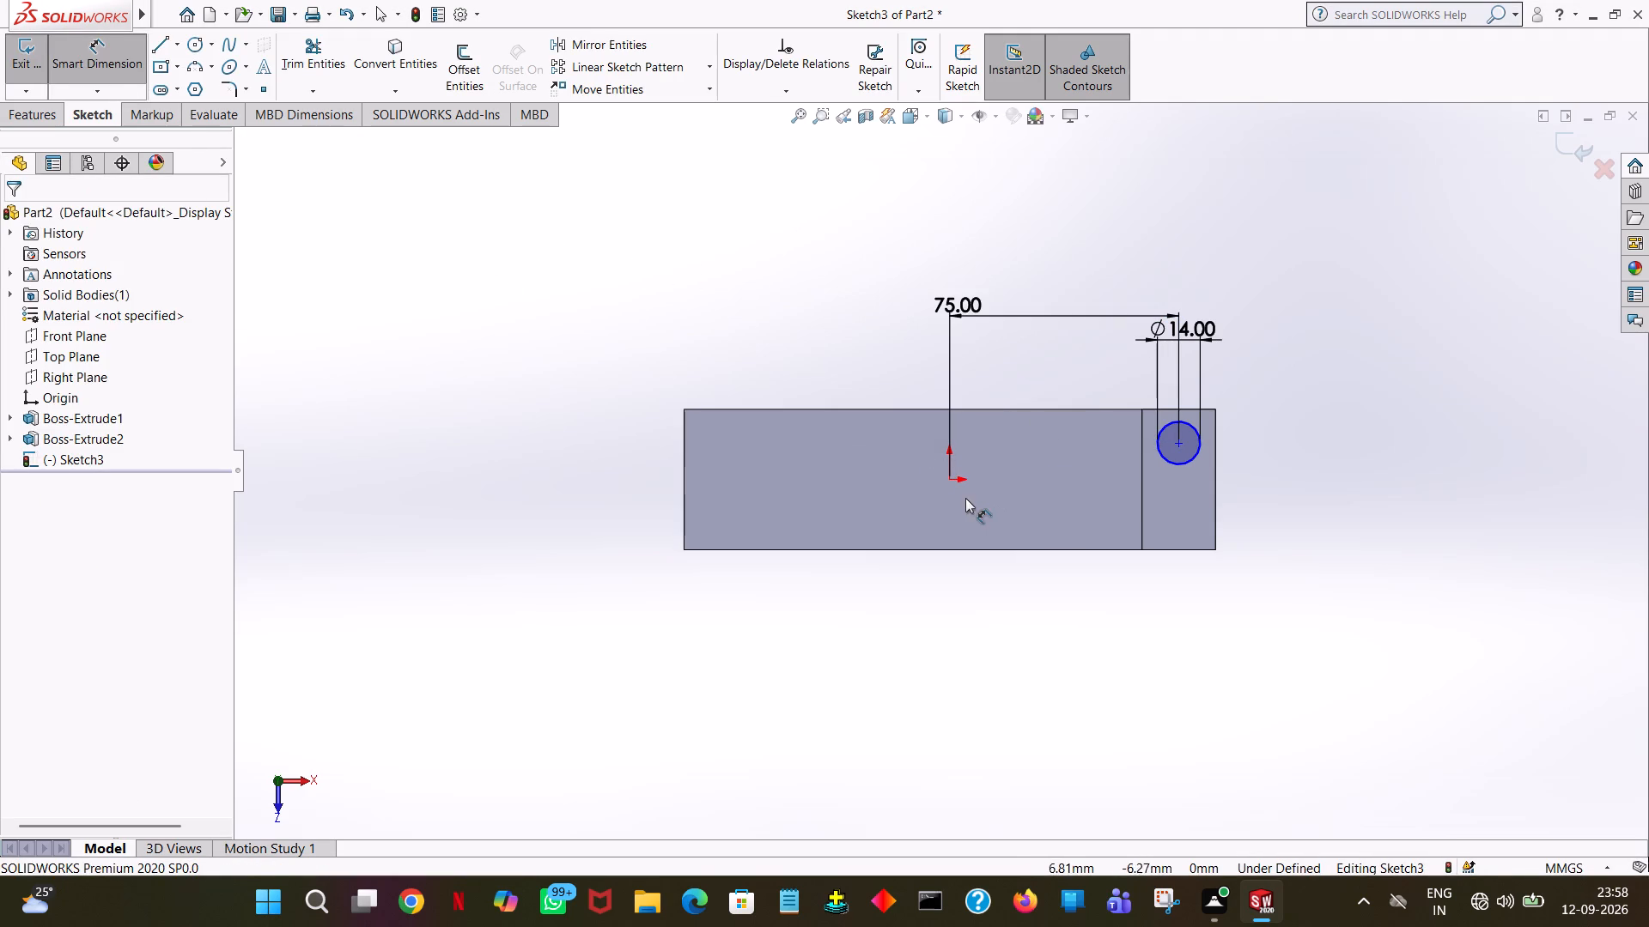
click(948, 479)
click(1179, 444)
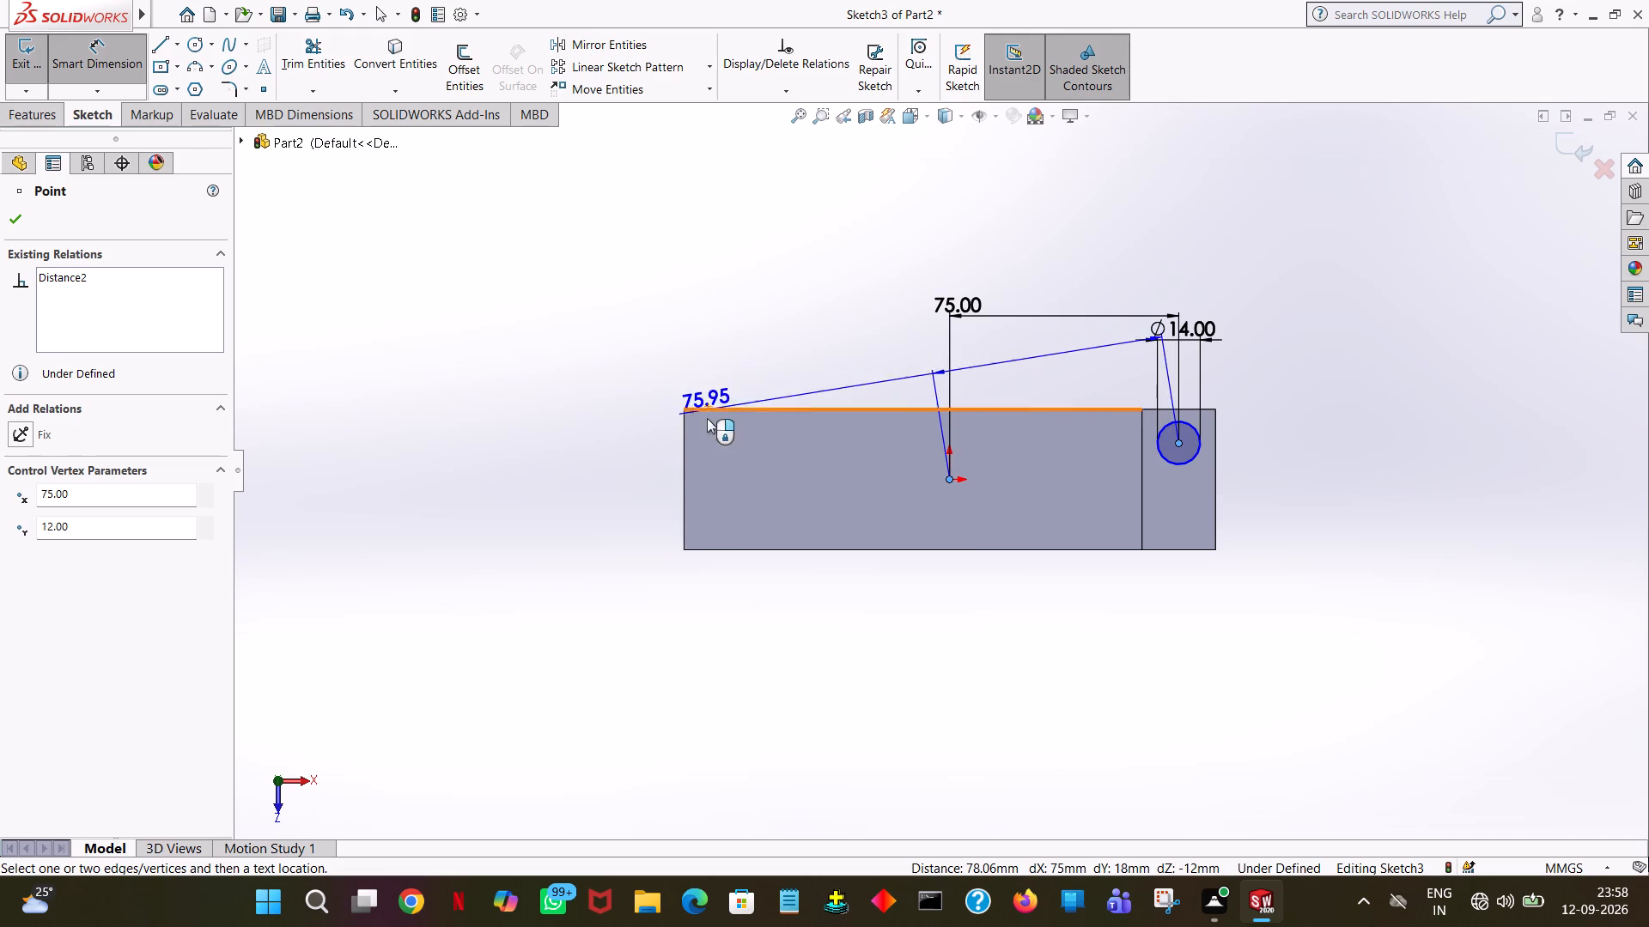
click(530, 449)
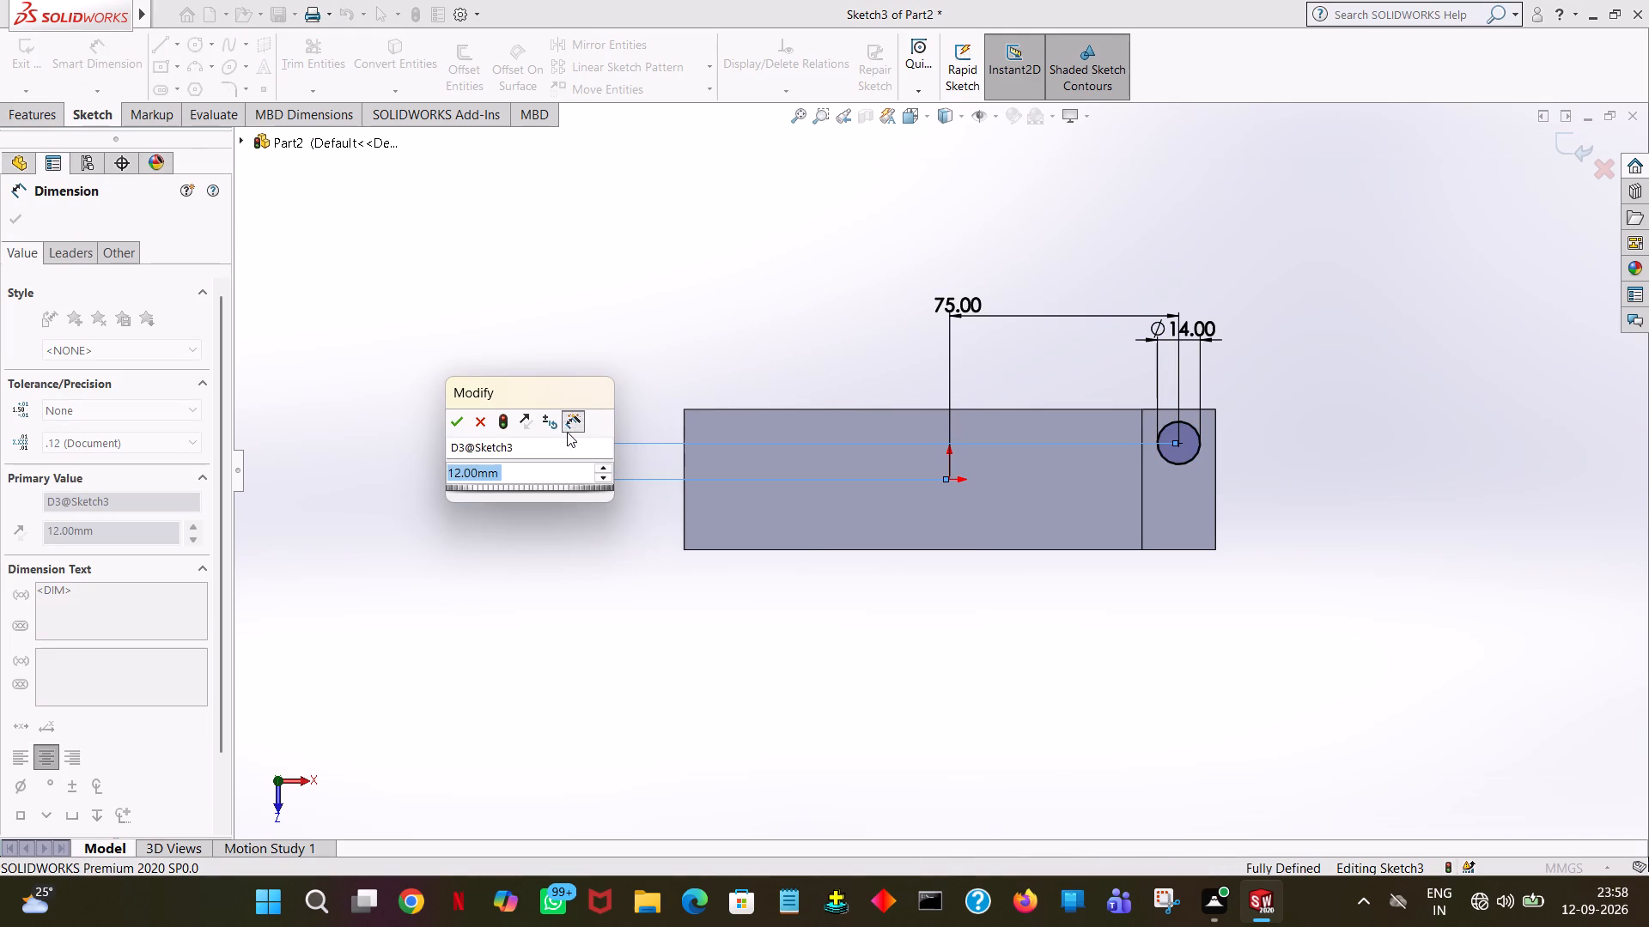
click(453, 424)
click(654, 221)
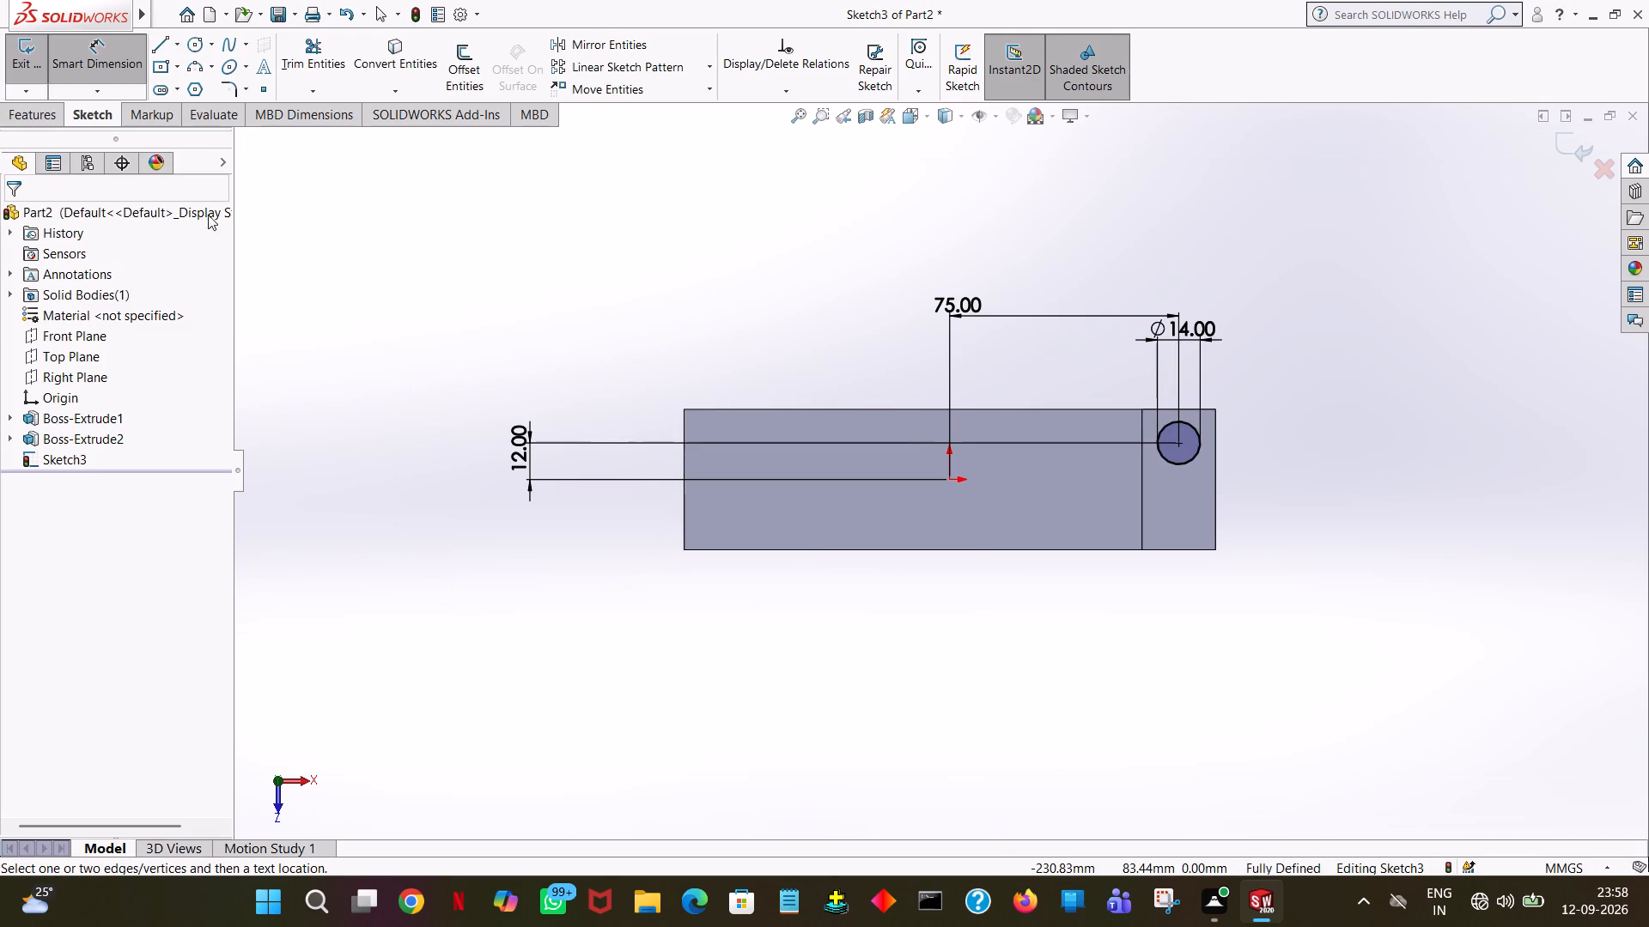
Cut-extrude the circle downward through the pad and base as a blind cut 51 mm deep.
click(28, 116)
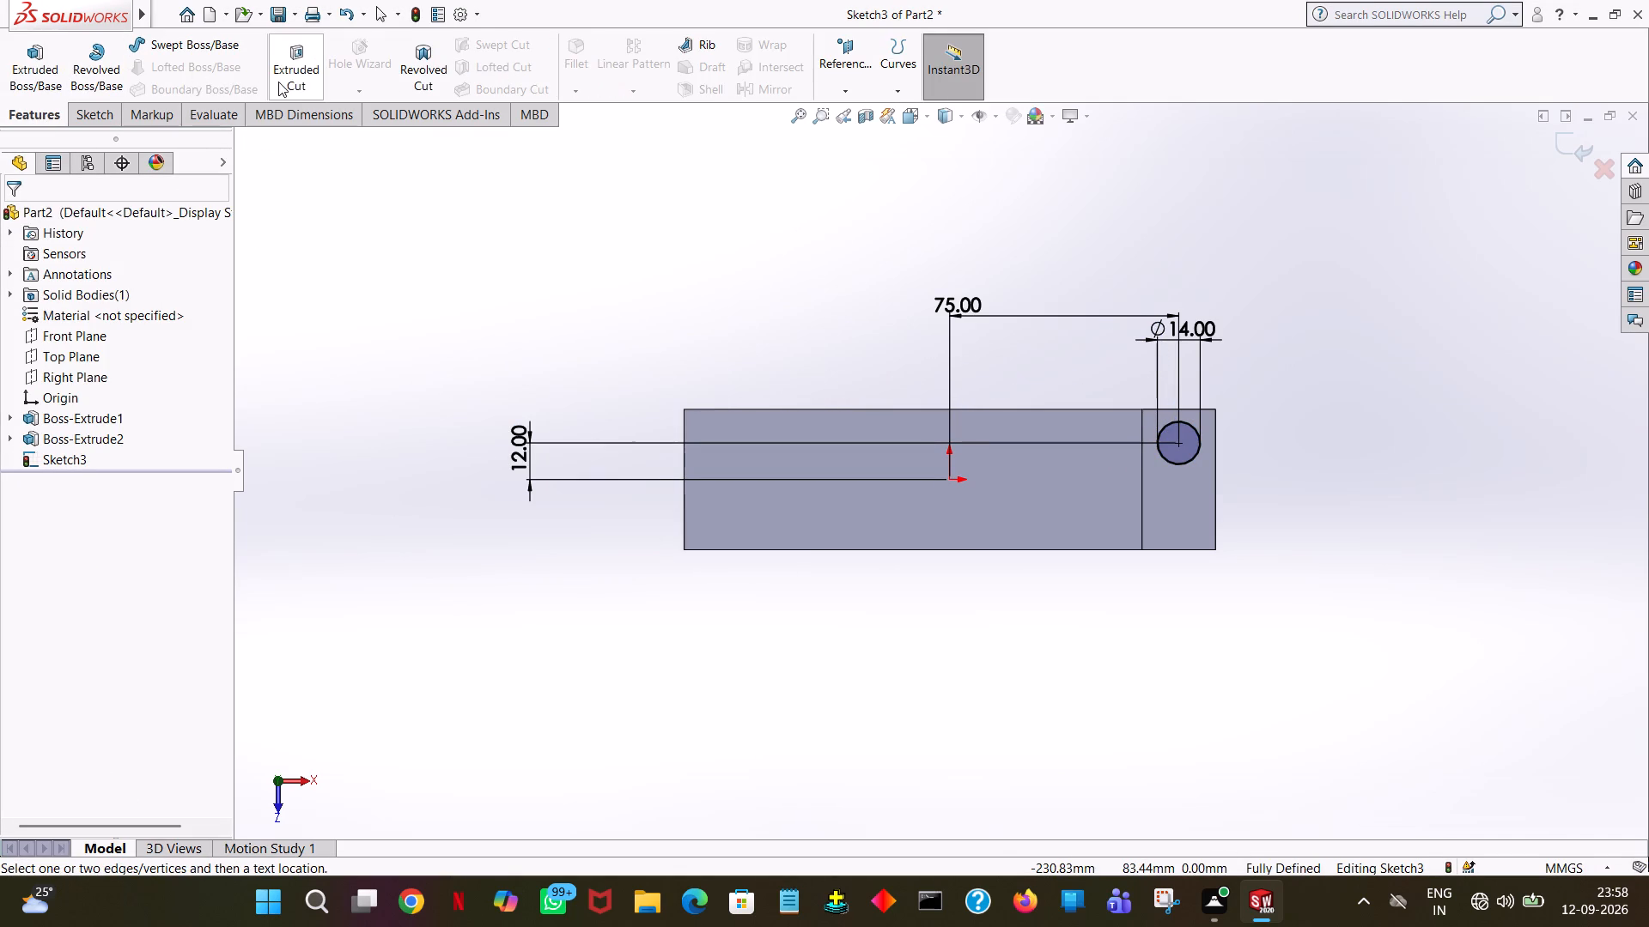
click(278, 82)
middle_drag(977, 676, 1006, 394)
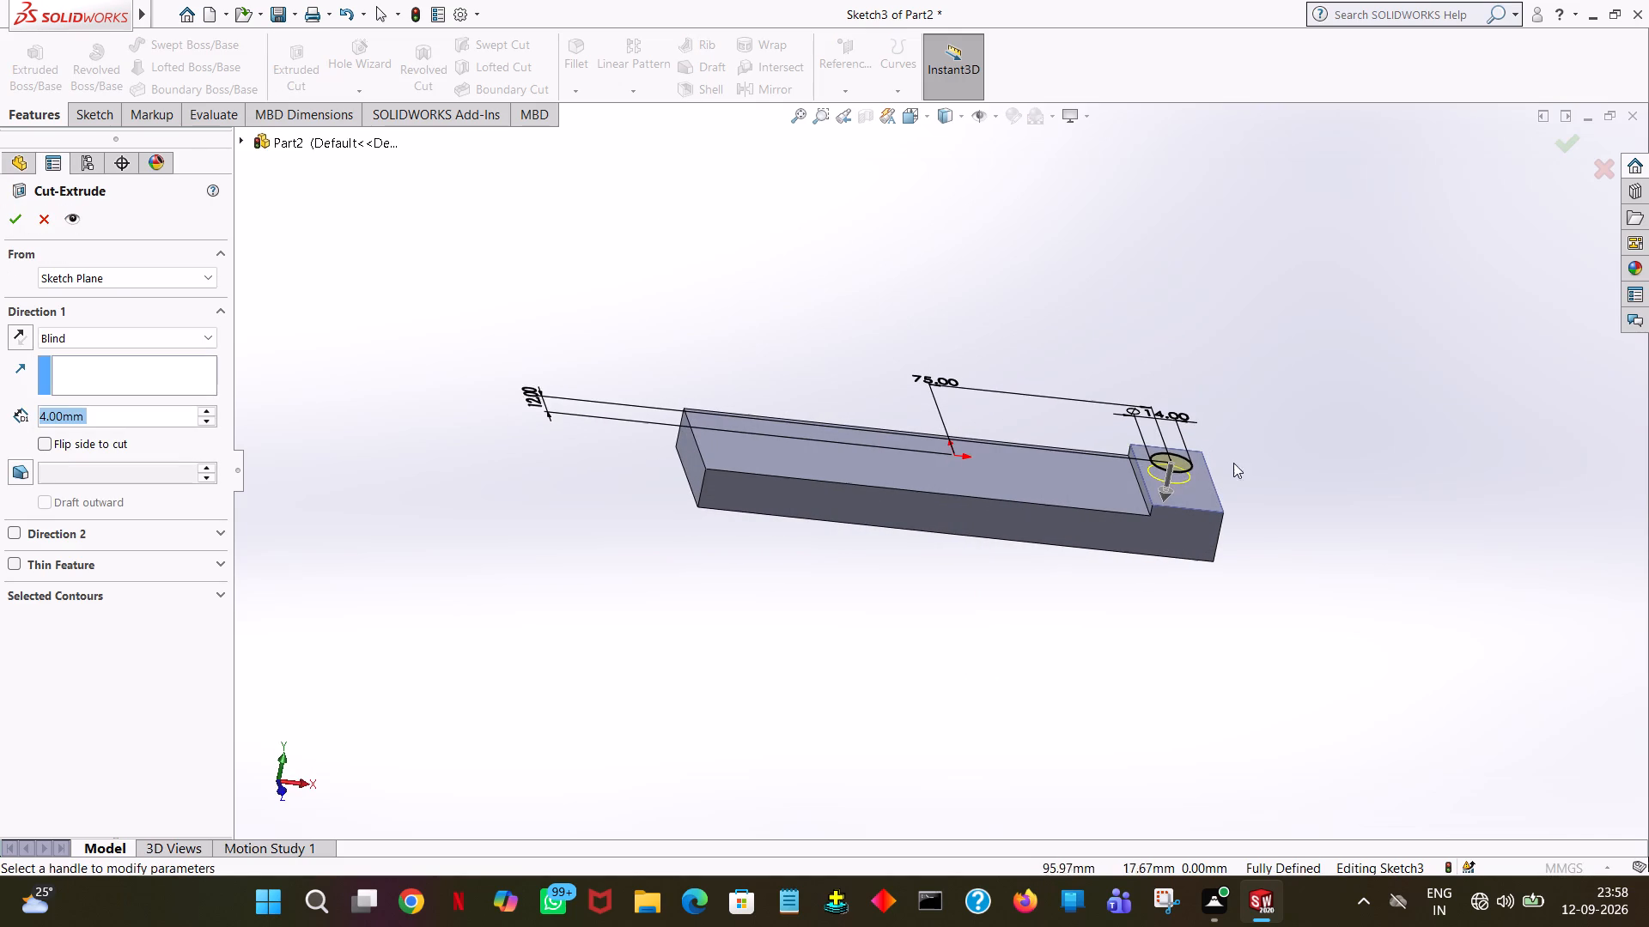
drag(1162, 493, 1157, 604)
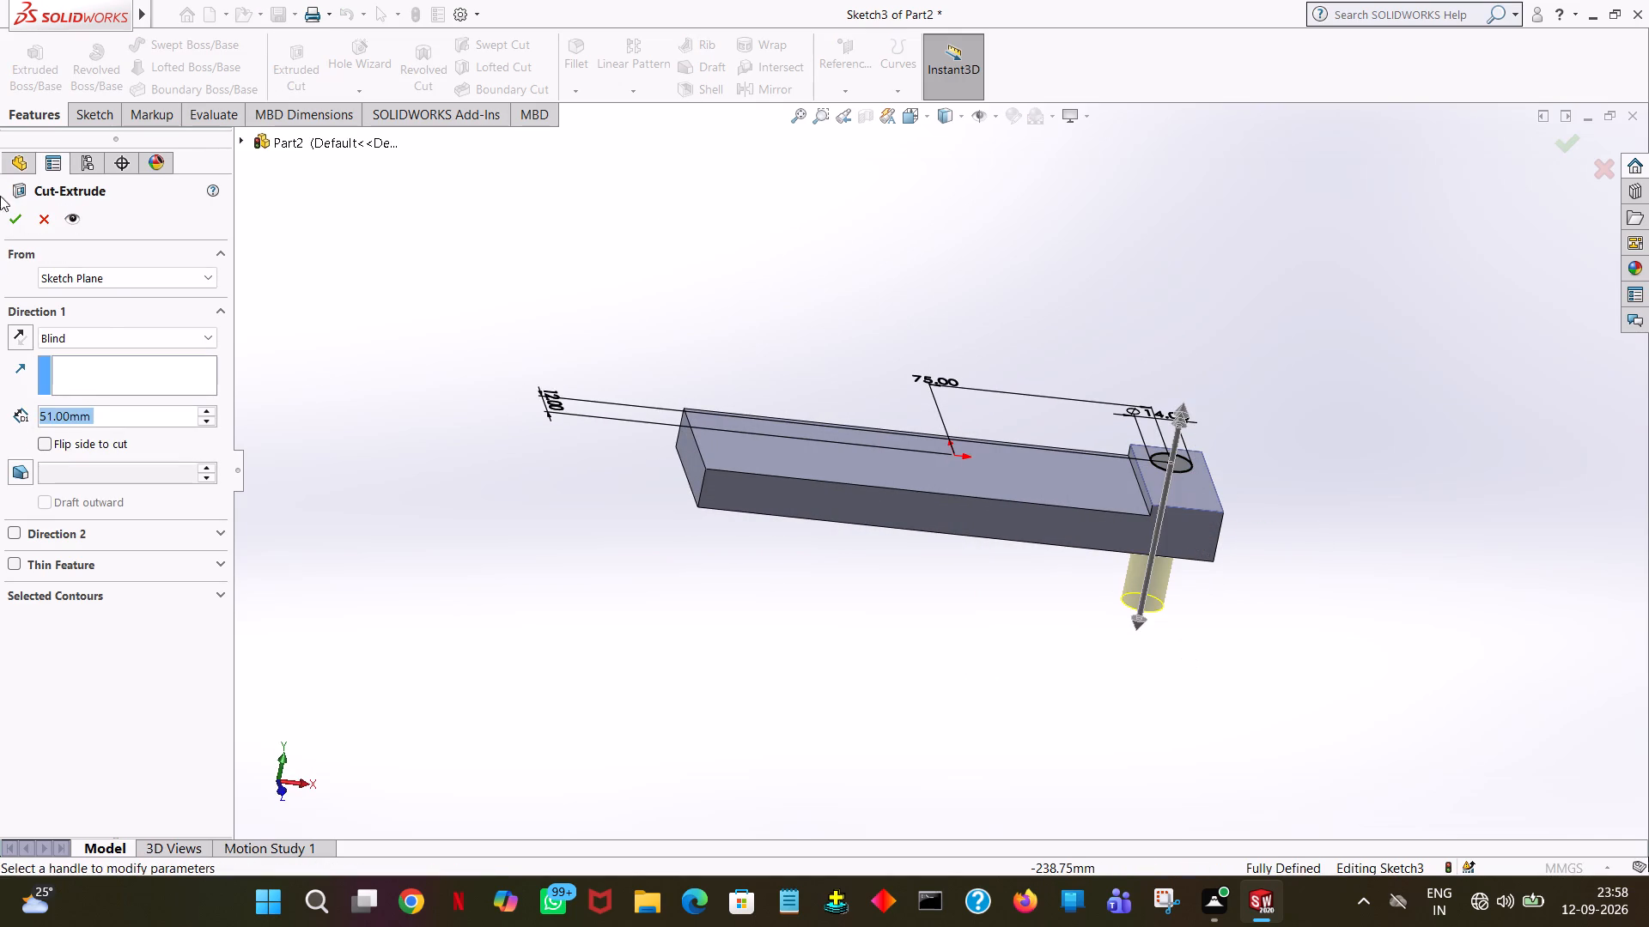
click(21, 222)
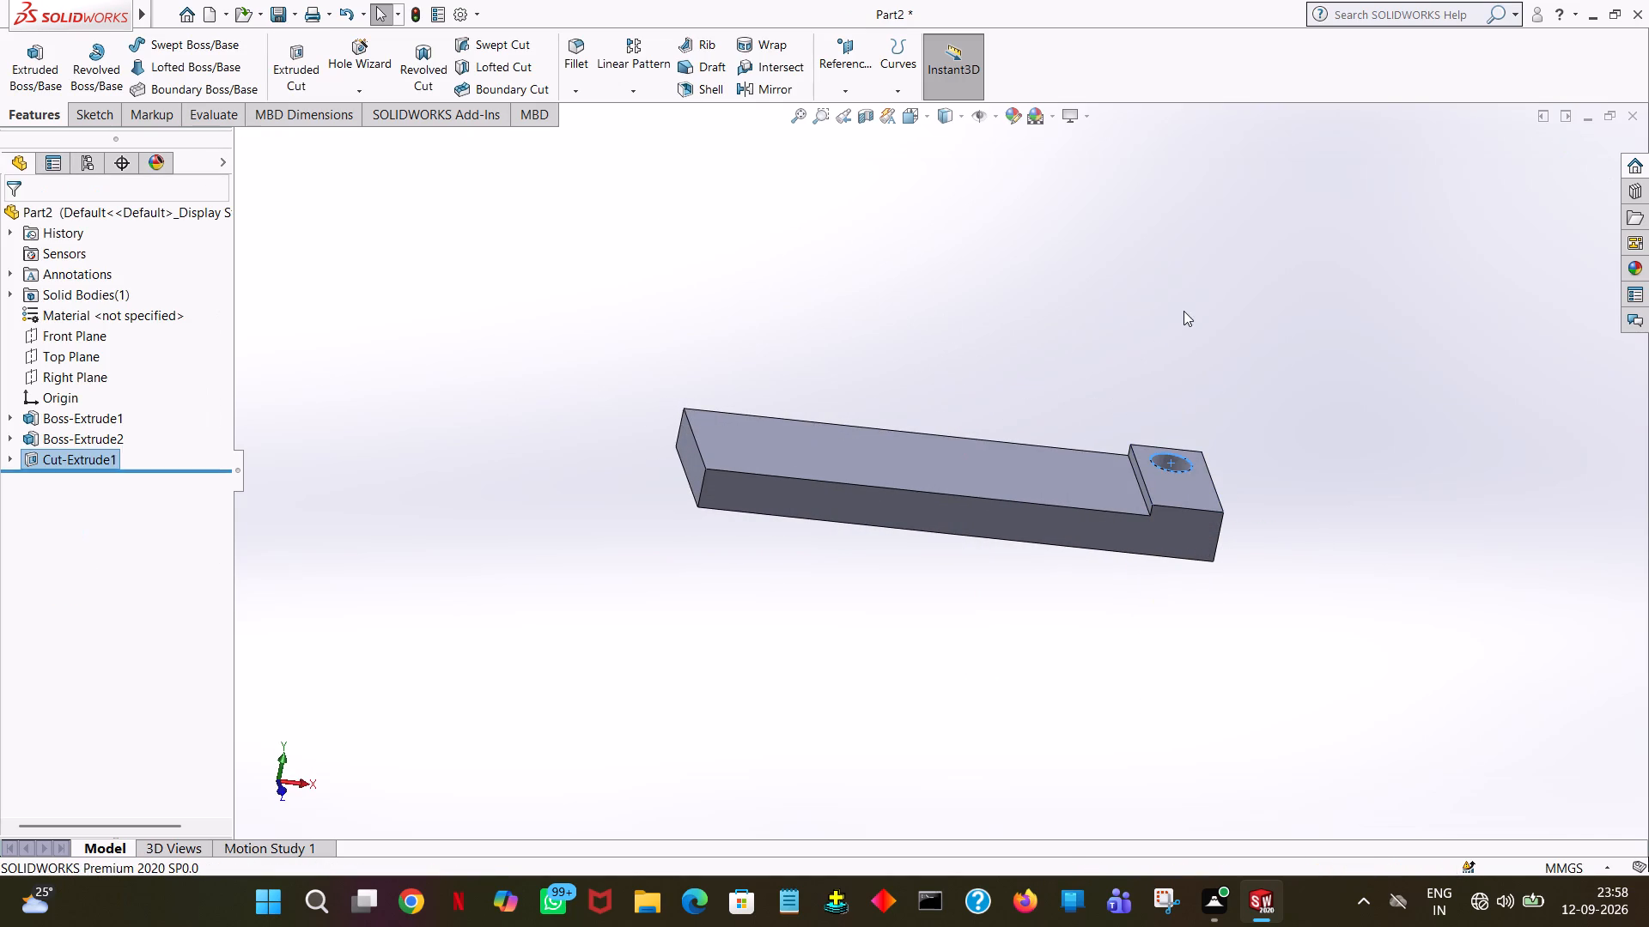
click(1184, 311)
Mirror the 14 mm hole cut about the Front Plane to make a second hole in the raised pad.
middle_drag(1086, 471, 1028, 718)
click(49, 339)
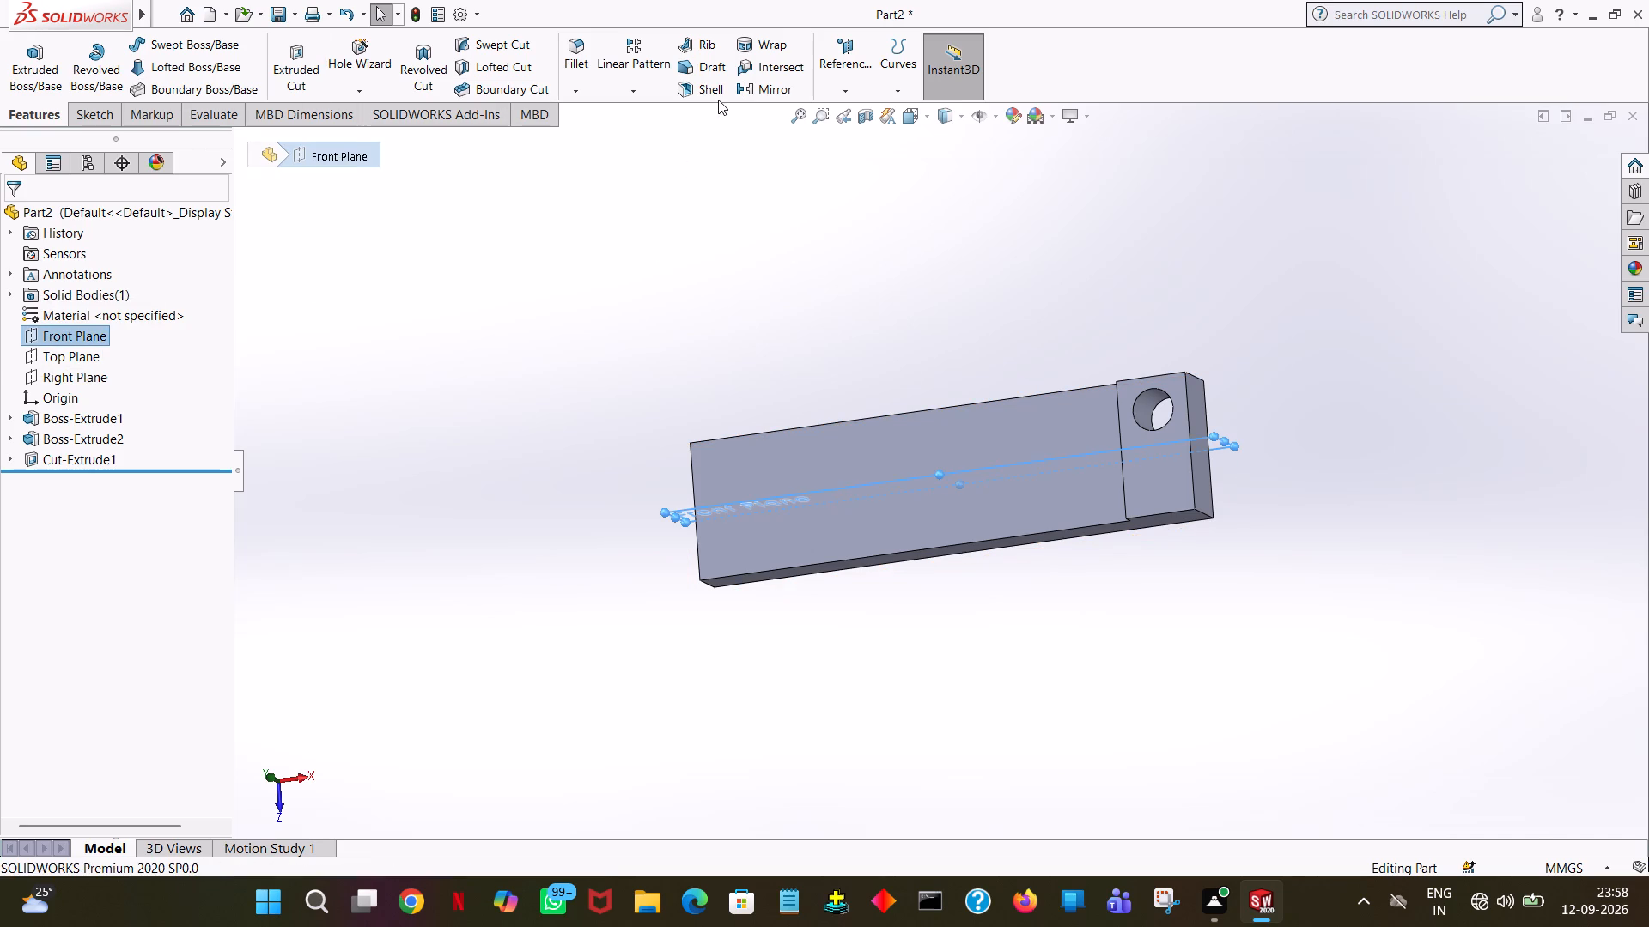
click(751, 94)
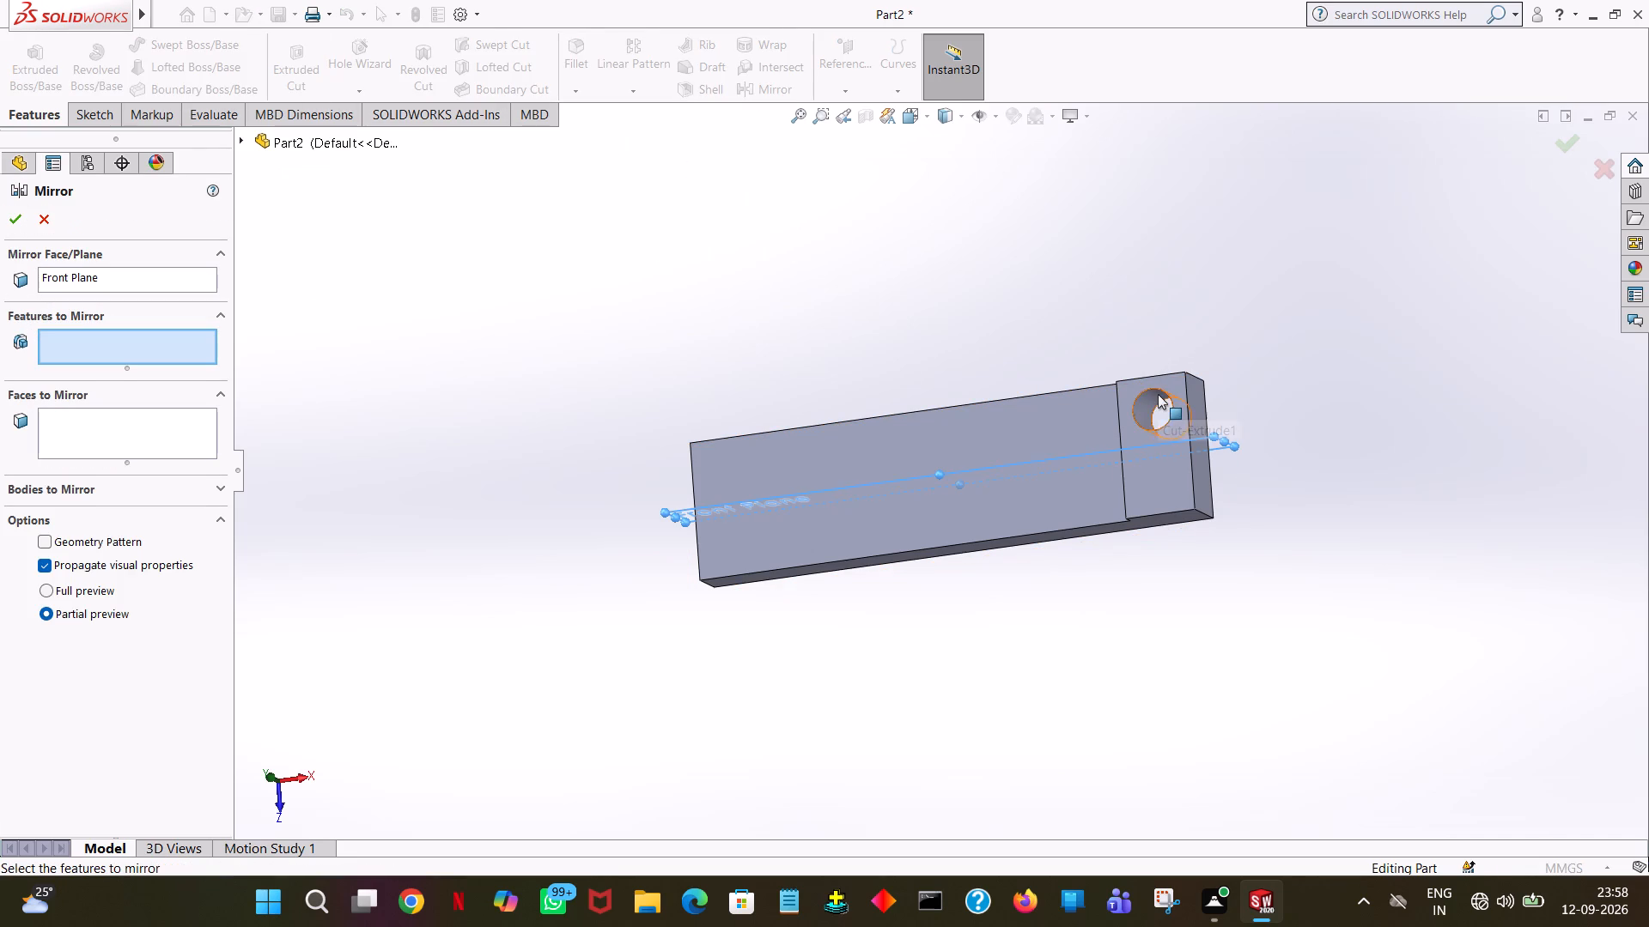
click(1158, 394)
click(8, 207)
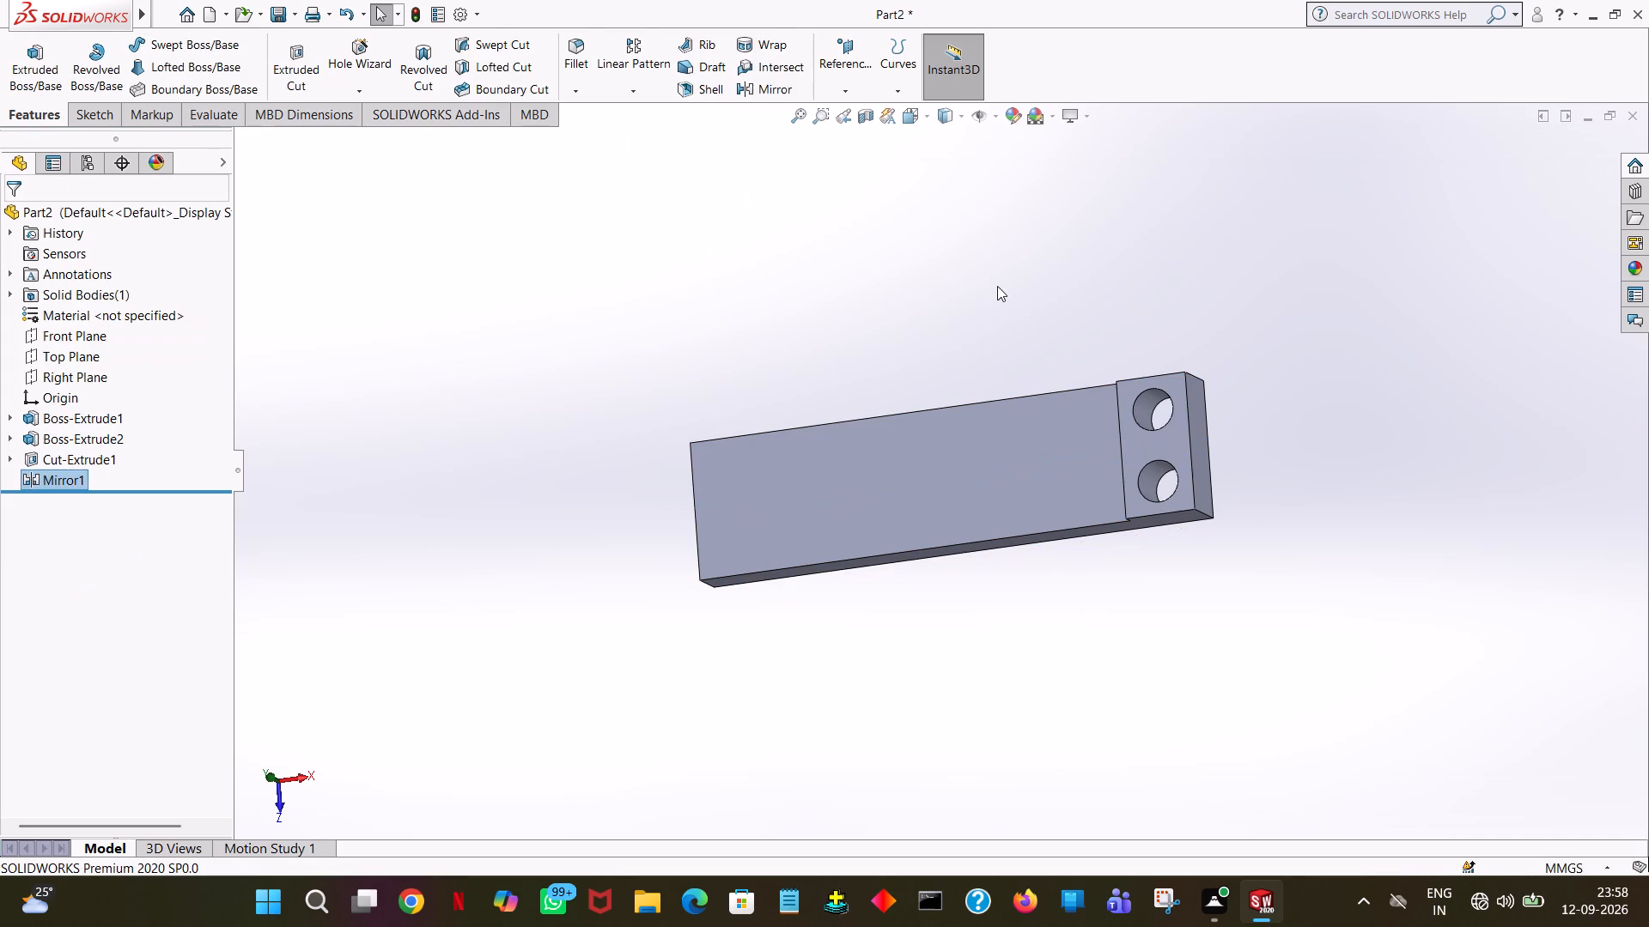
click(1002, 286)
Mirror the raised end pad boss about the Right Plane onto the opposite end of the base.
middle_drag(1012, 284, 1101, 288)
middle_drag(1102, 290, 1060, 319)
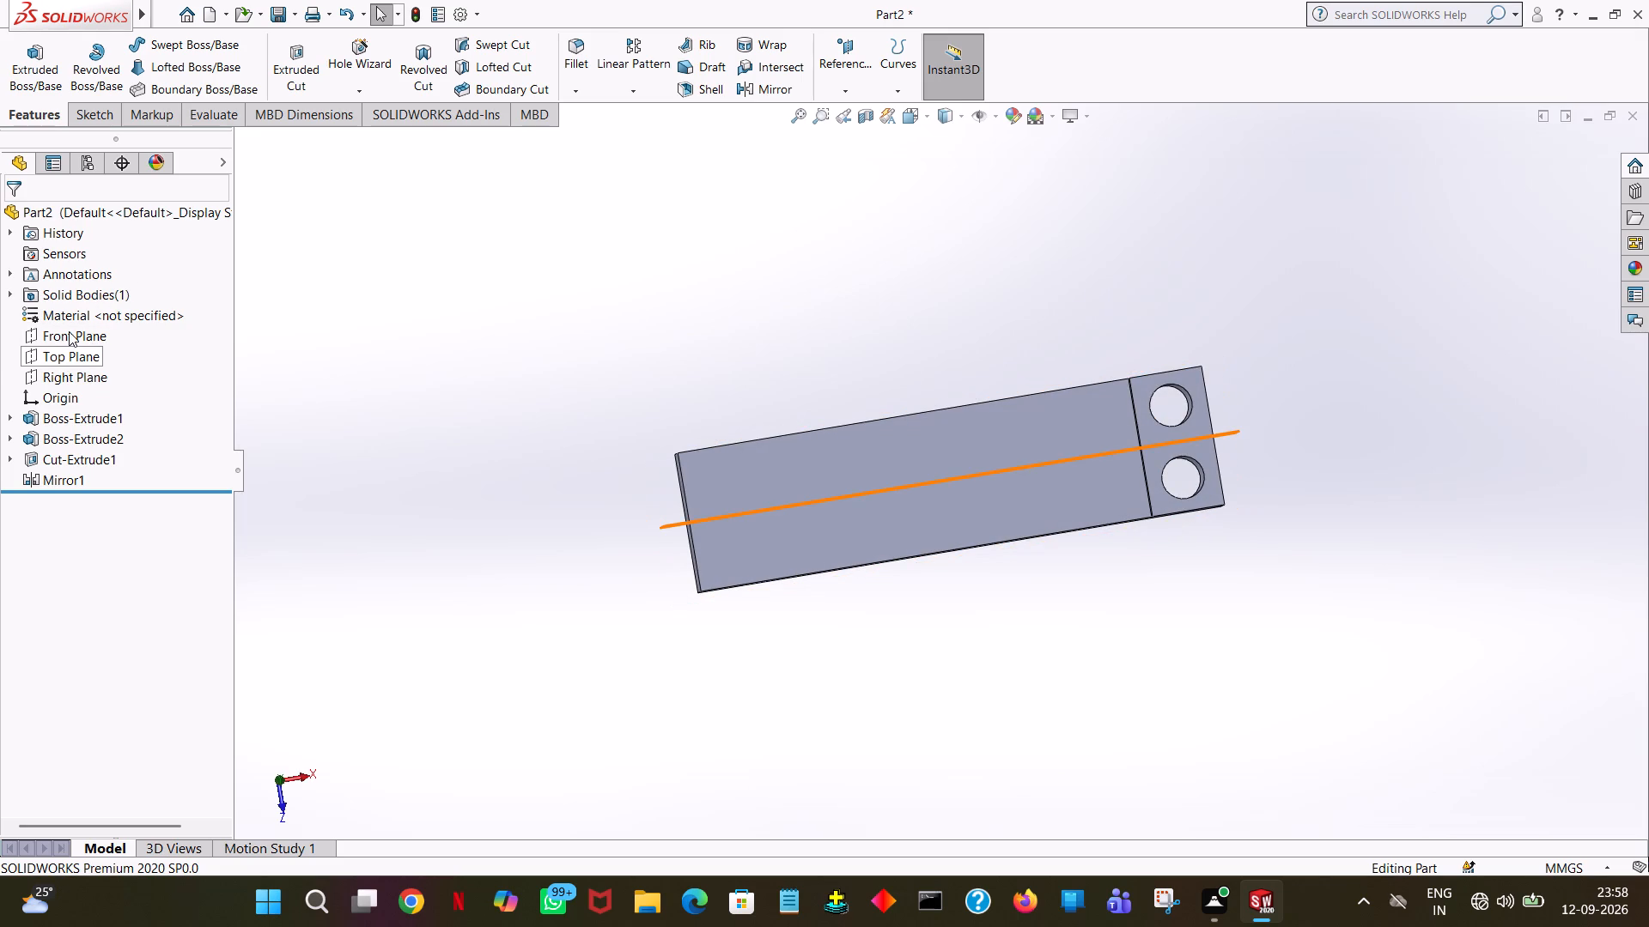
click(71, 370)
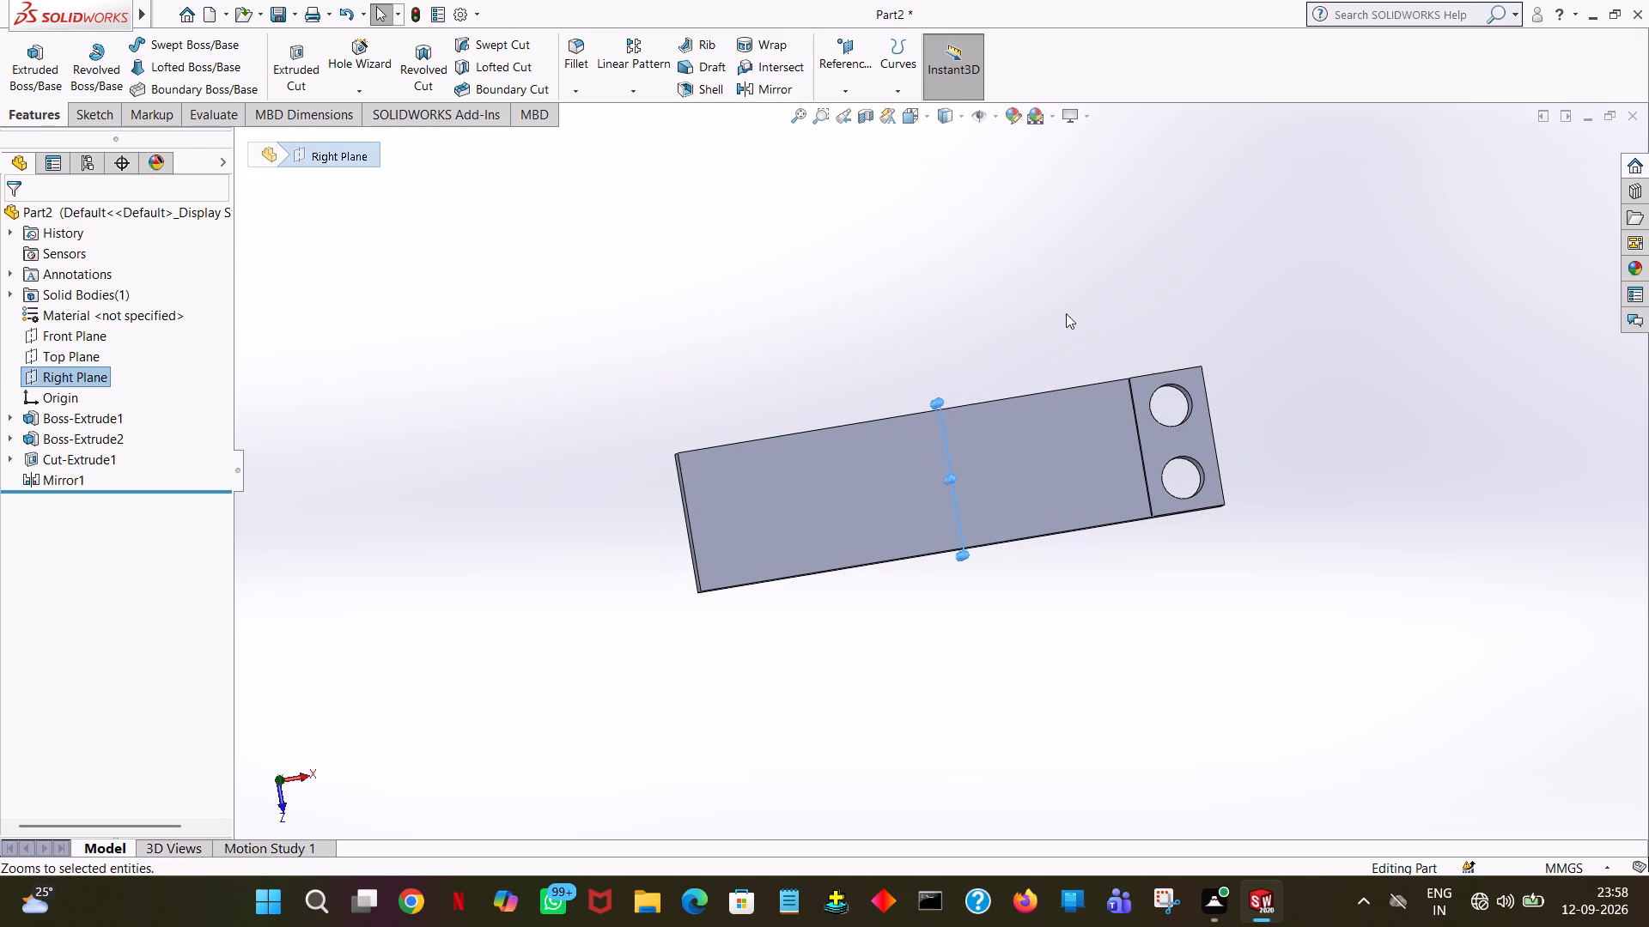
click(748, 94)
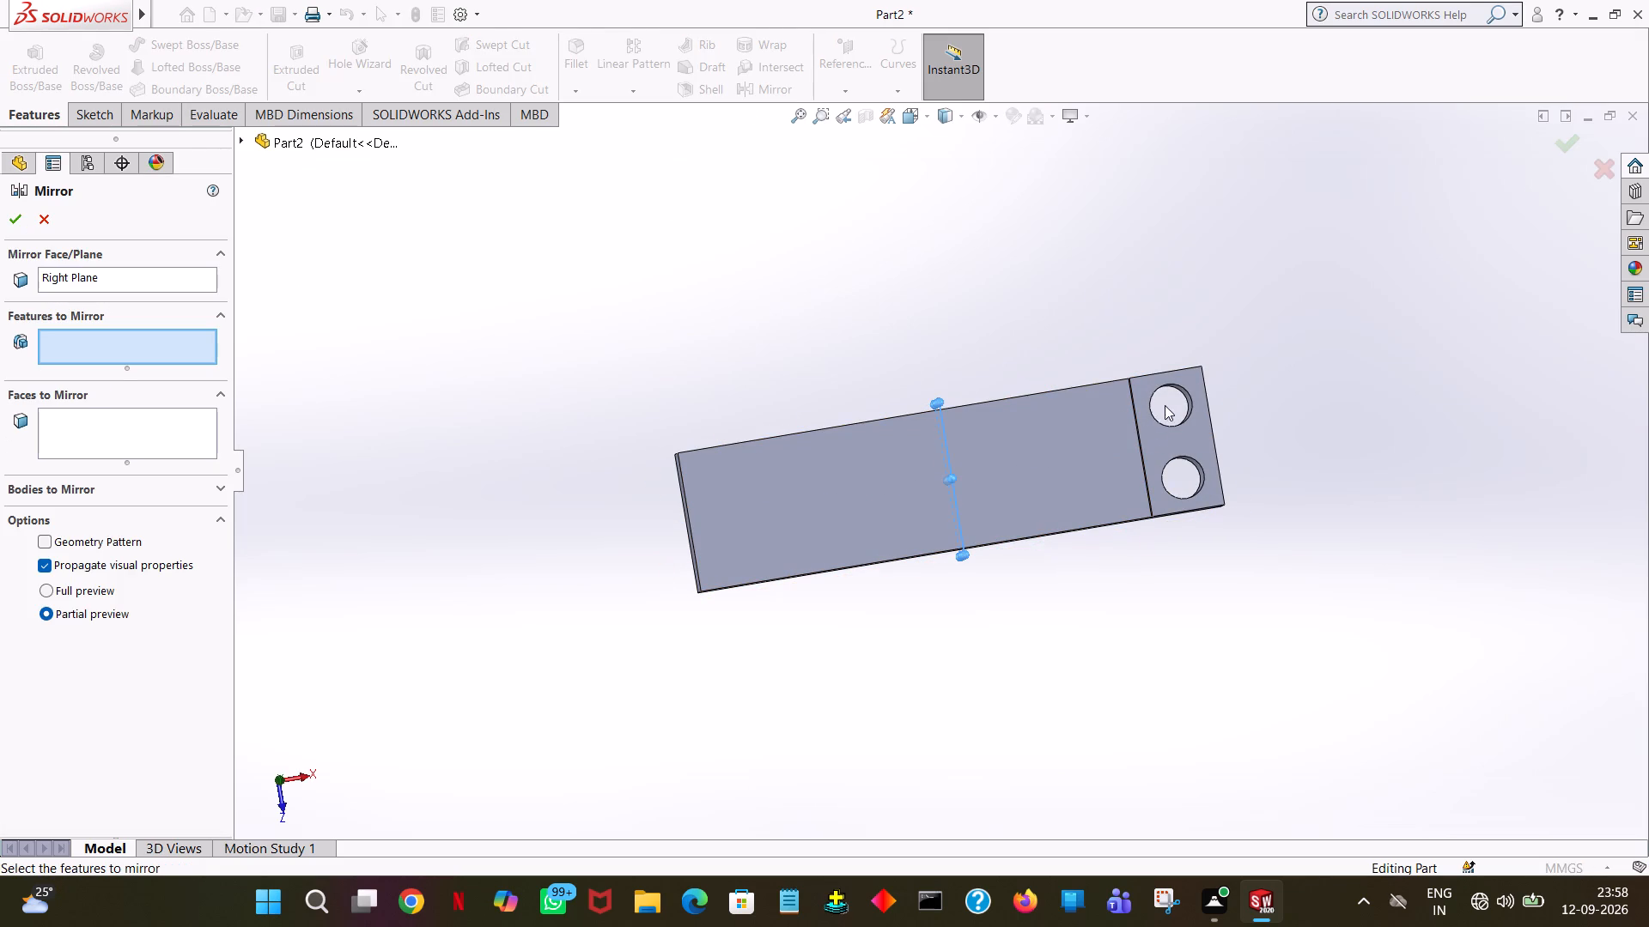
click(1185, 379)
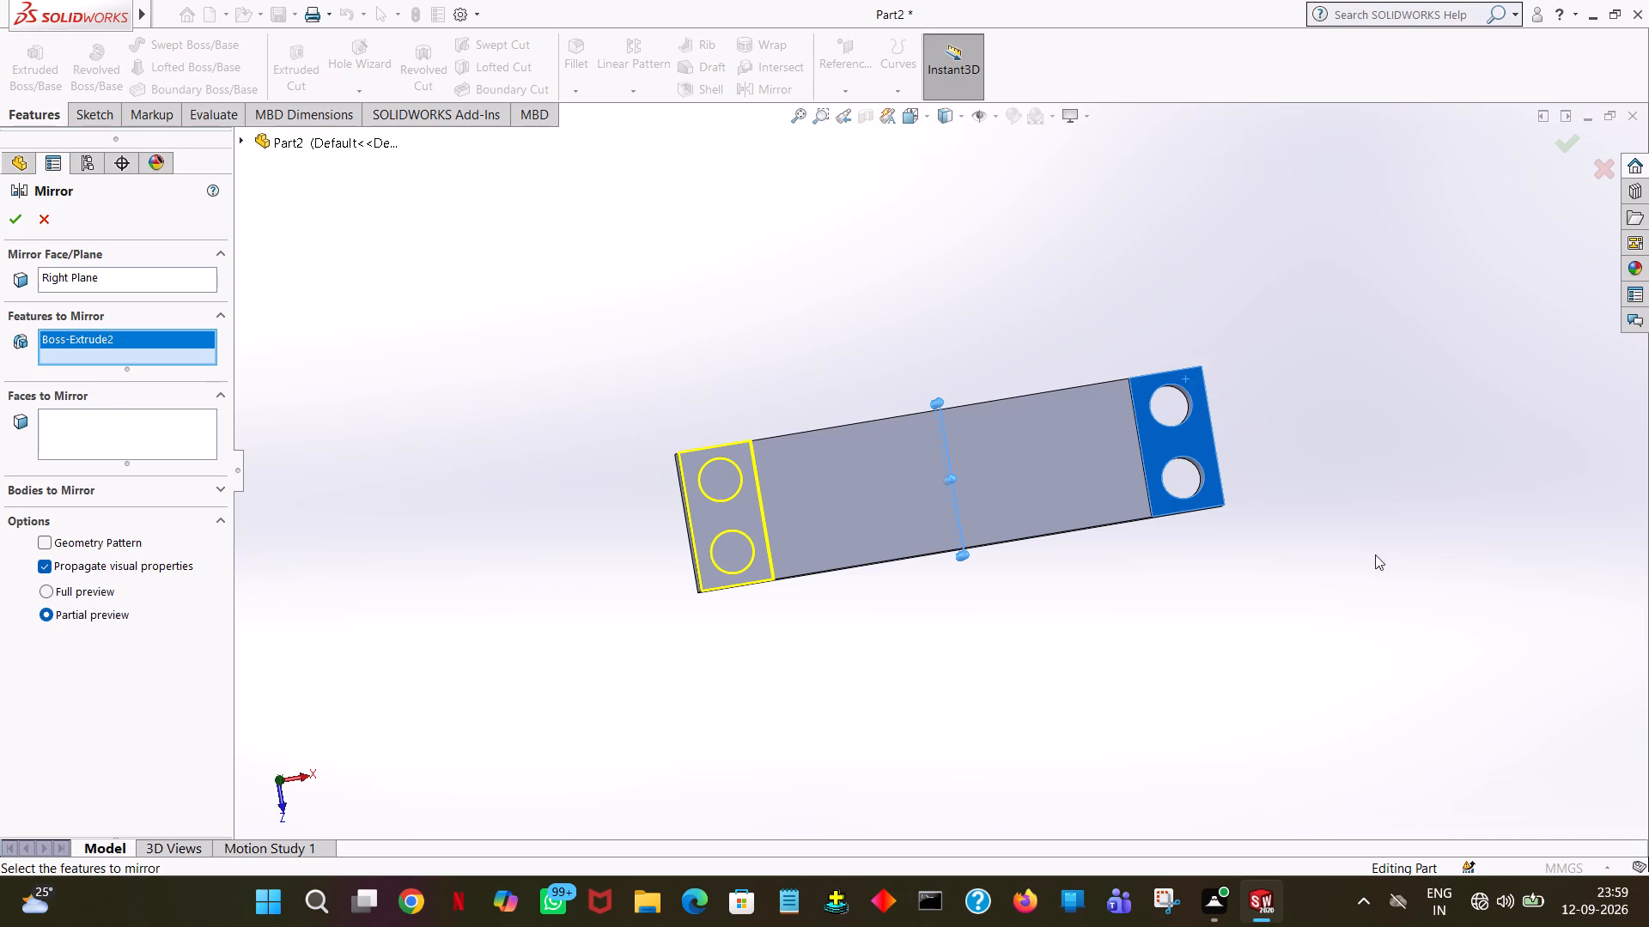
middle_drag(954, 655, 908, 342)
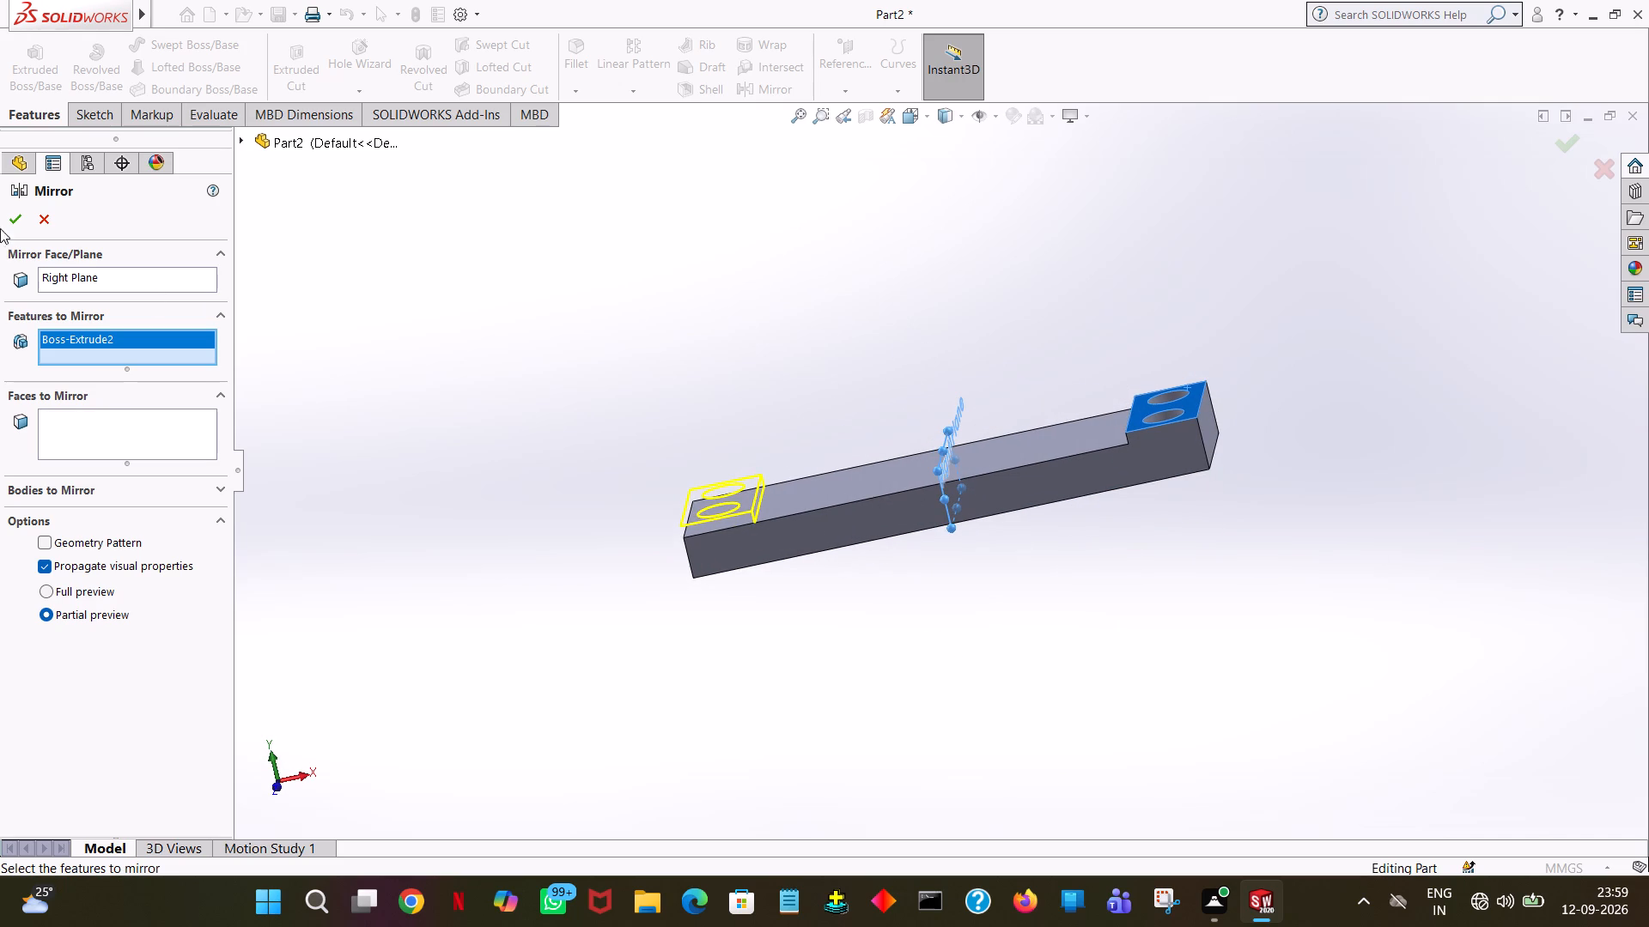
click(8, 221)
click(575, 329)
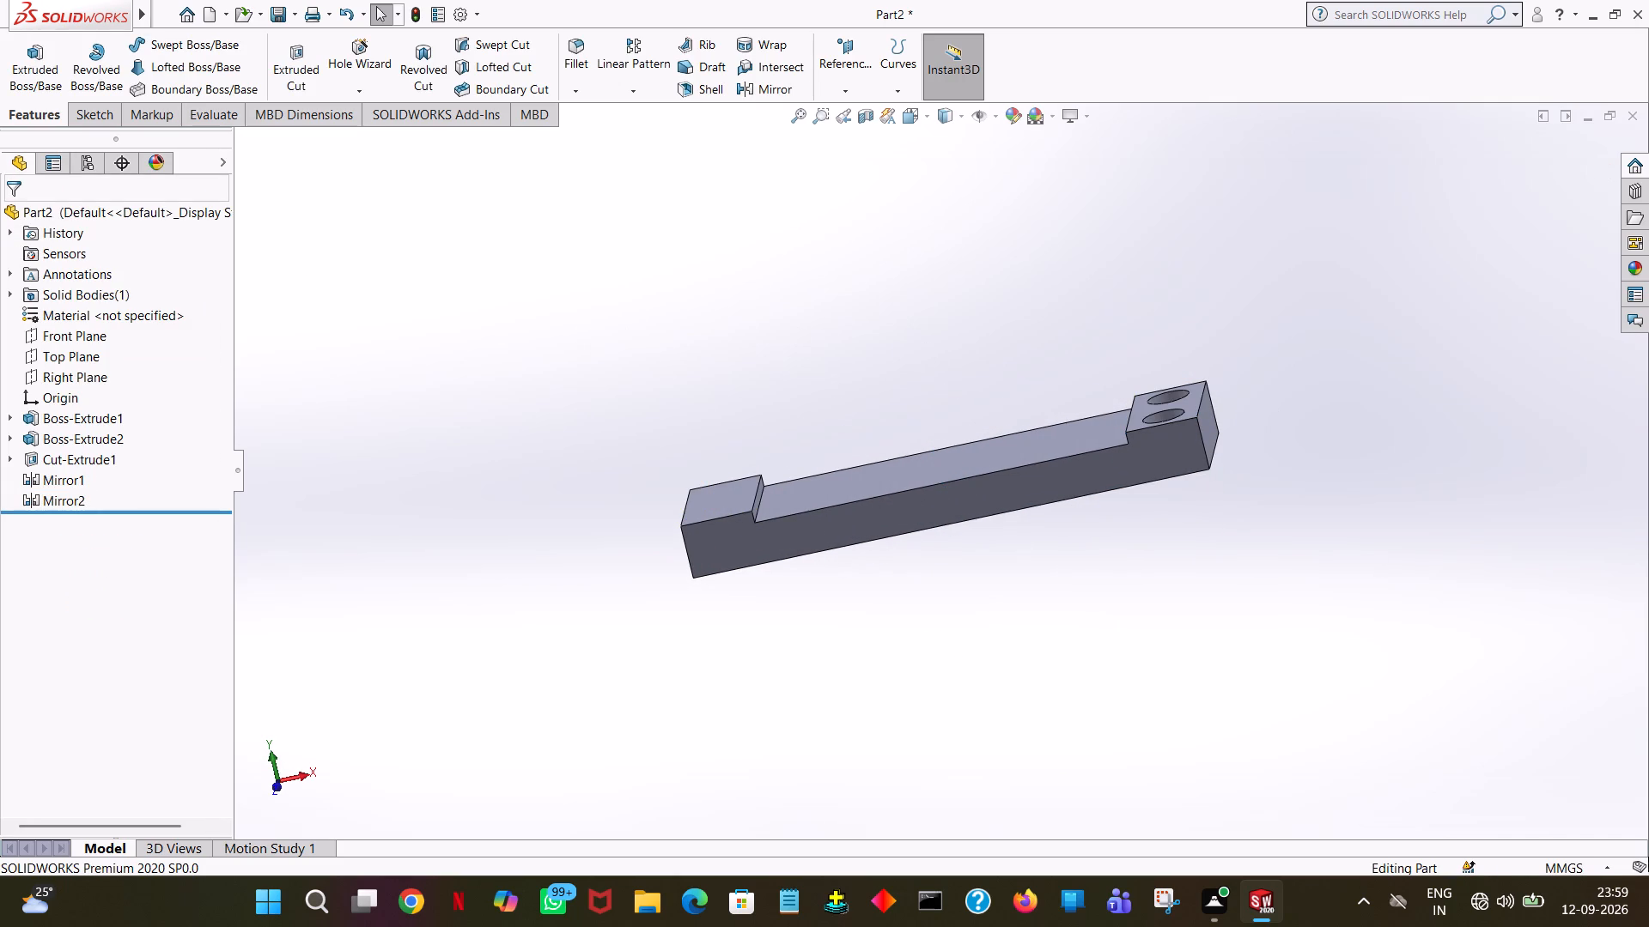
Mirror the mirrored 14 mm hole feature about the Right Plane onto the opposite raised pad.
click(78, 371)
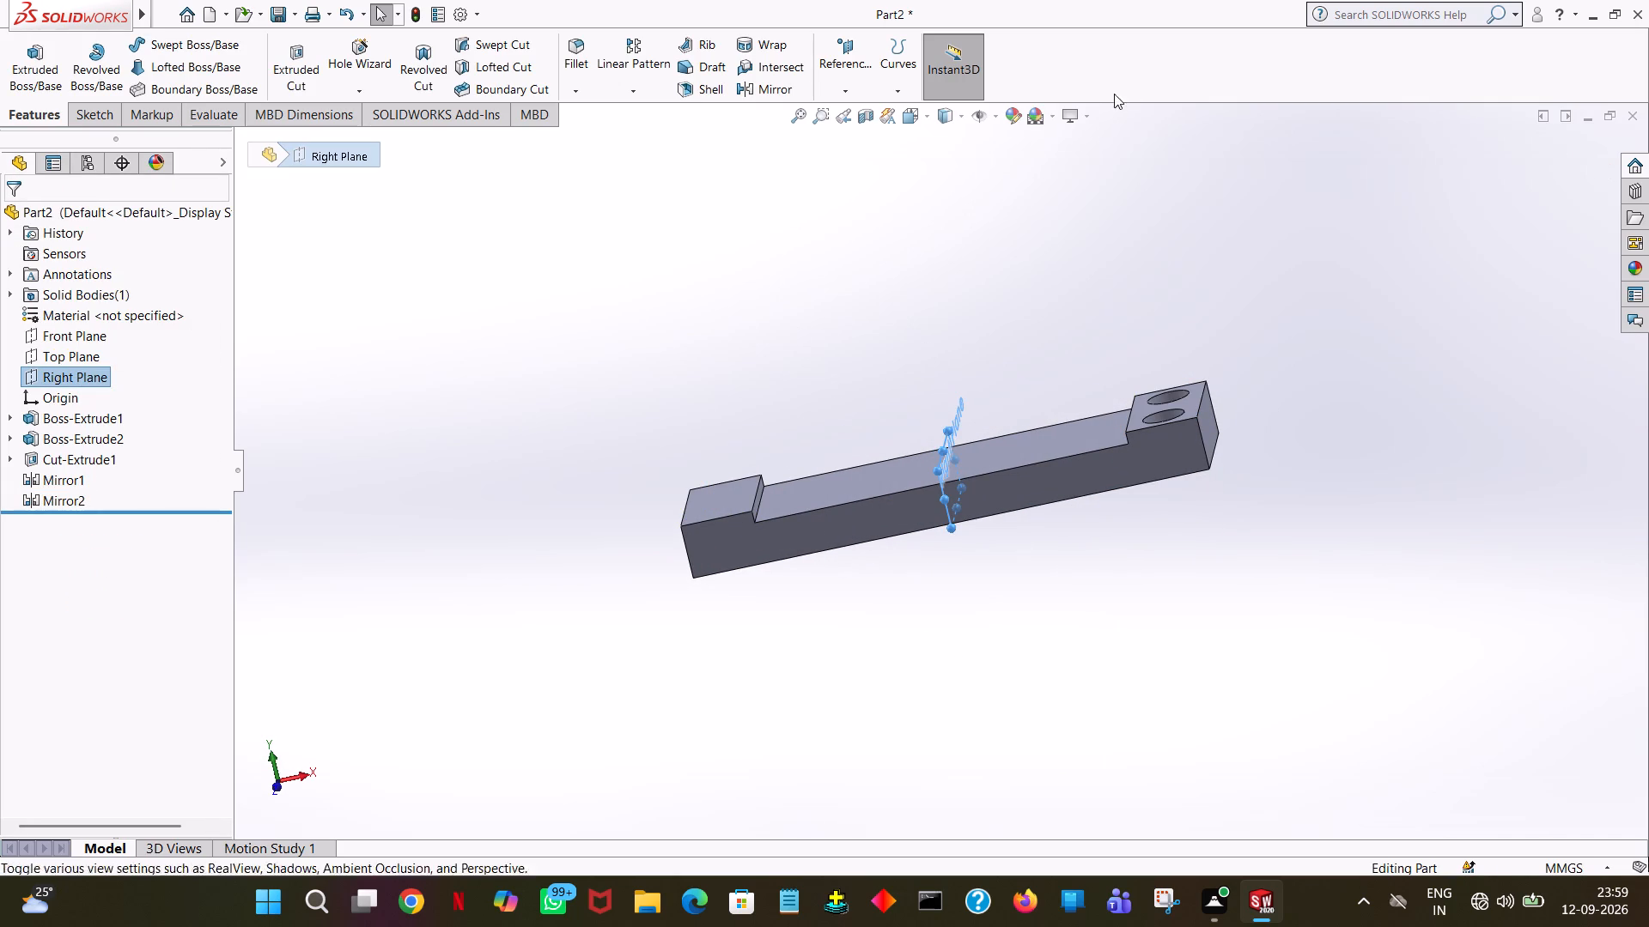
click(736, 80)
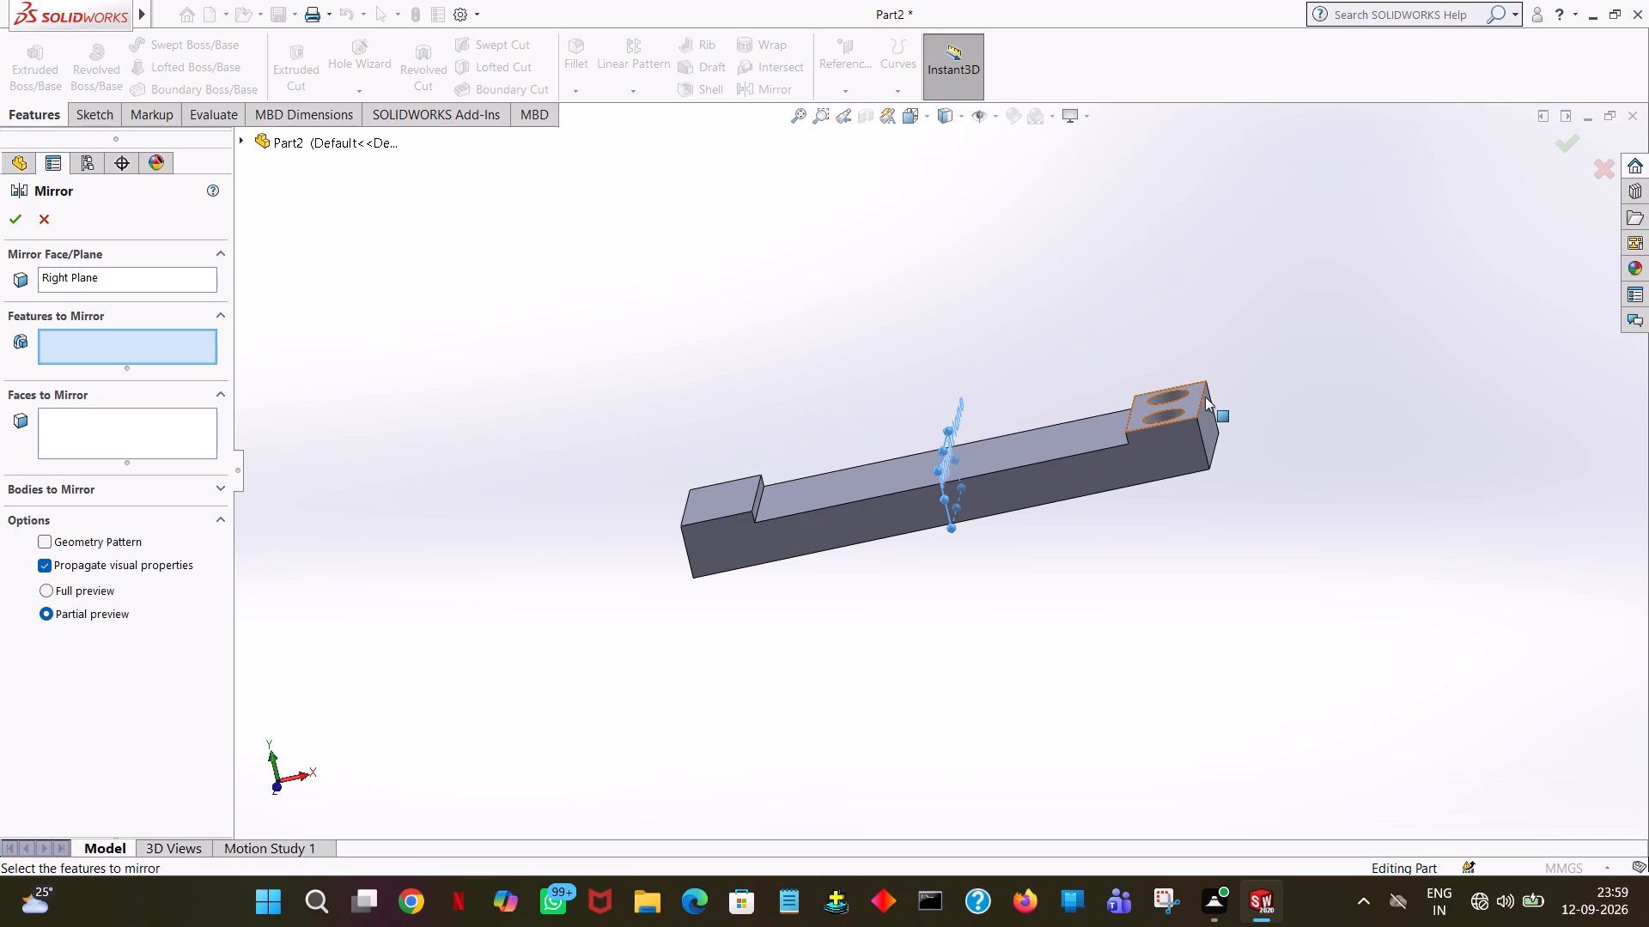
click(1165, 414)
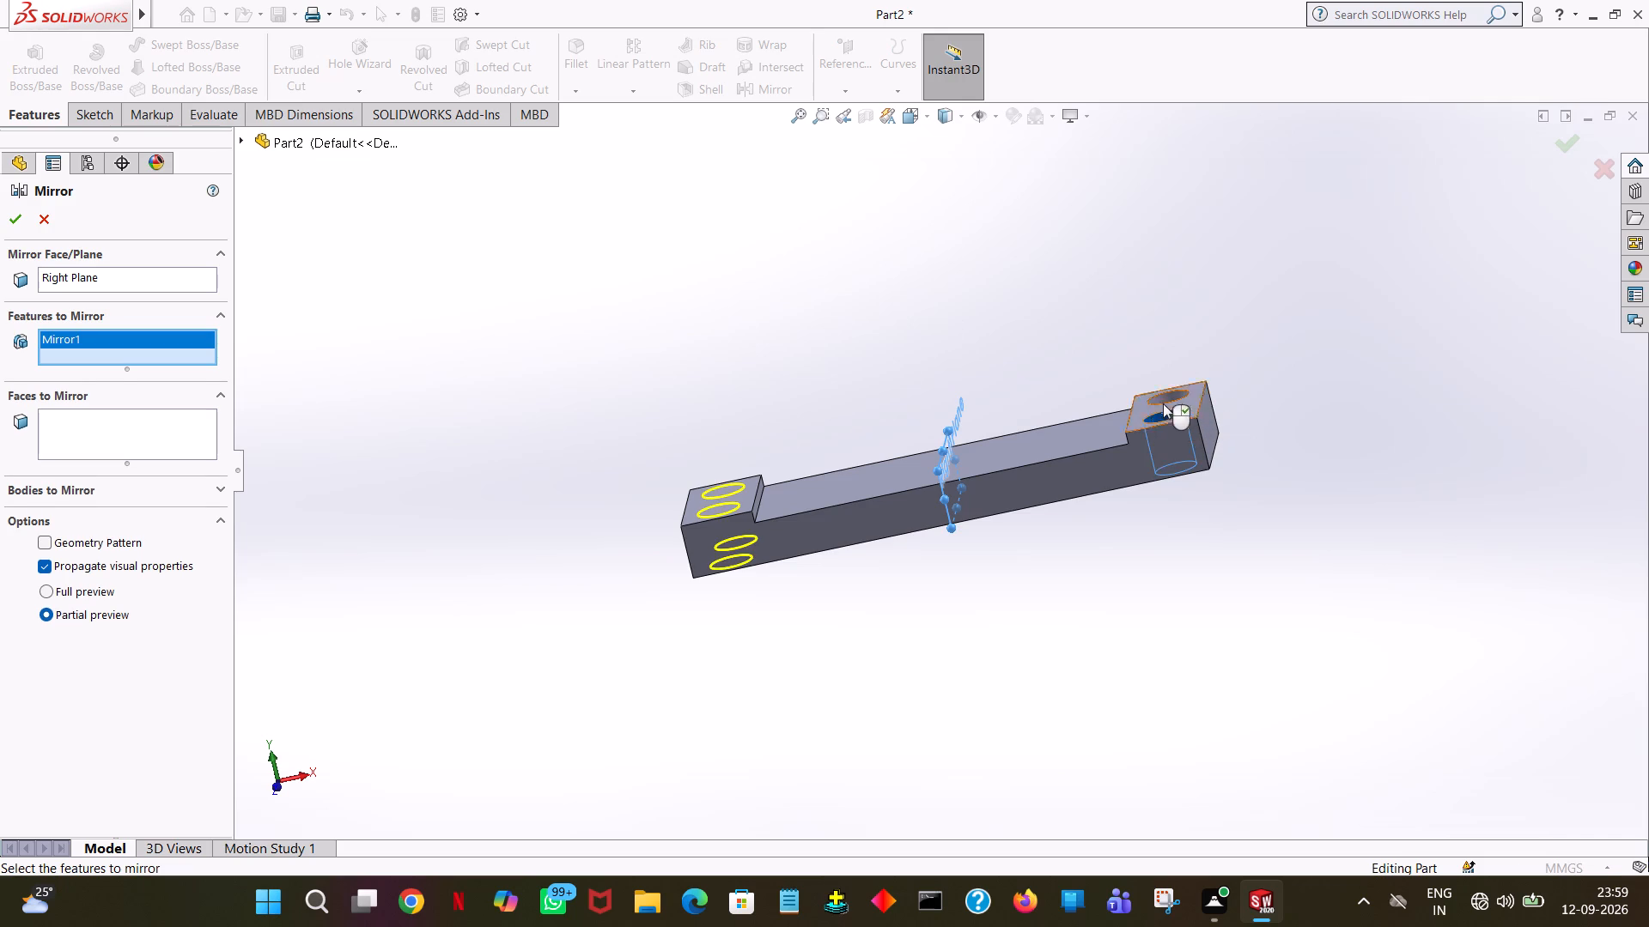
middle_drag(654, 252, 691, 416)
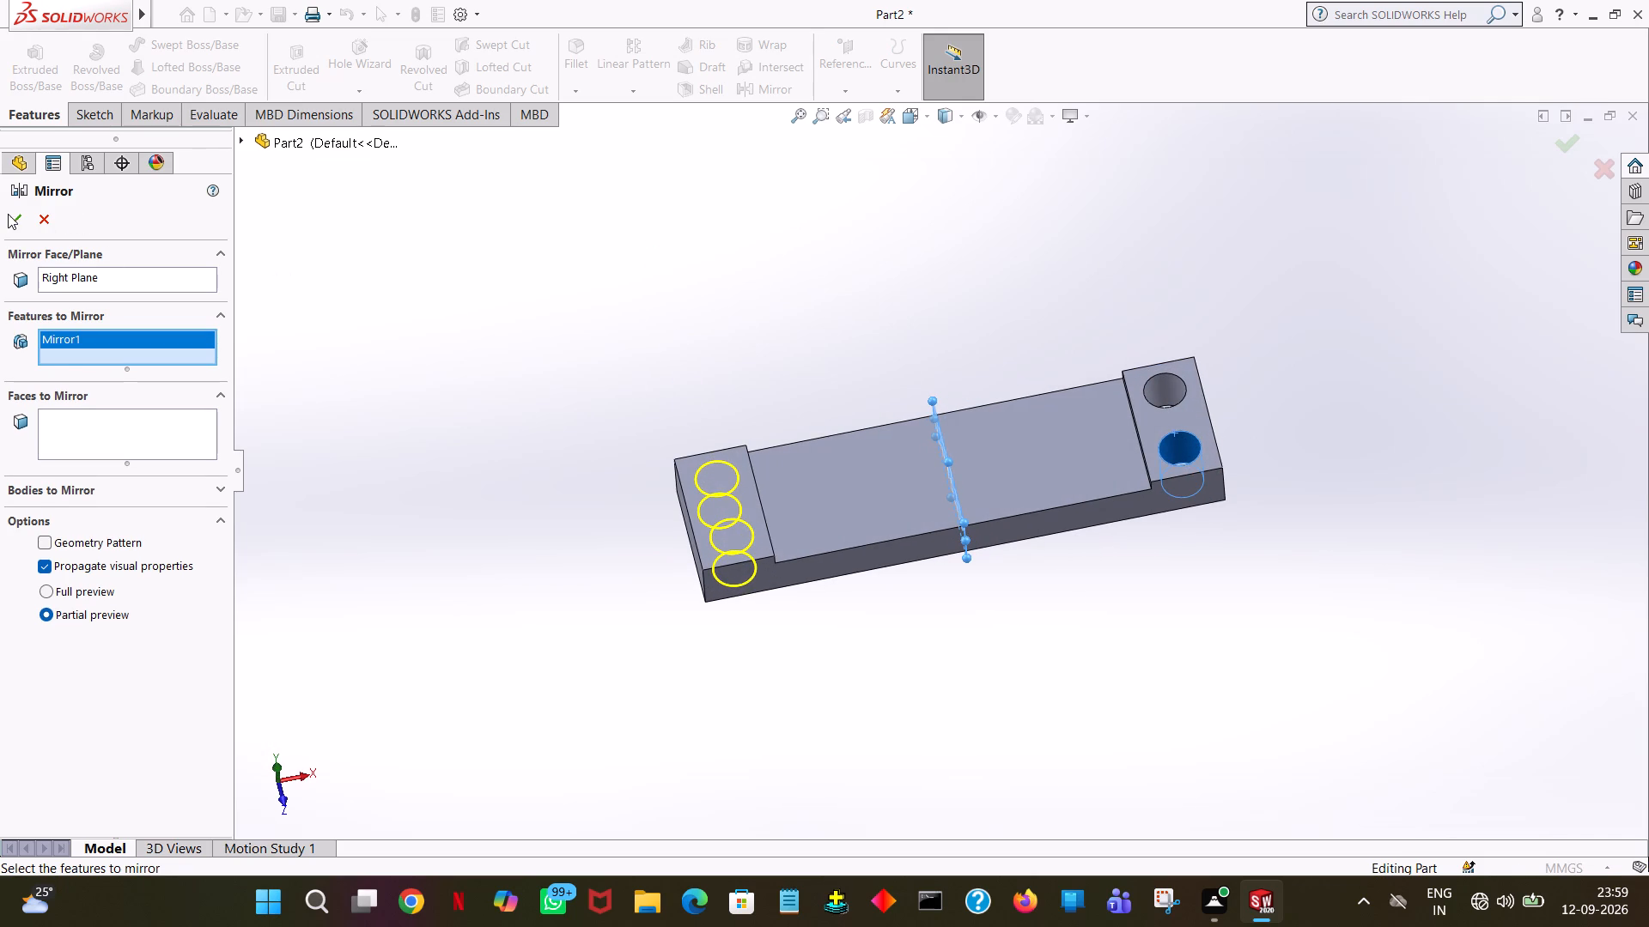
click(8, 214)
click(661, 307)
middle_drag(824, 272, 843, 397)
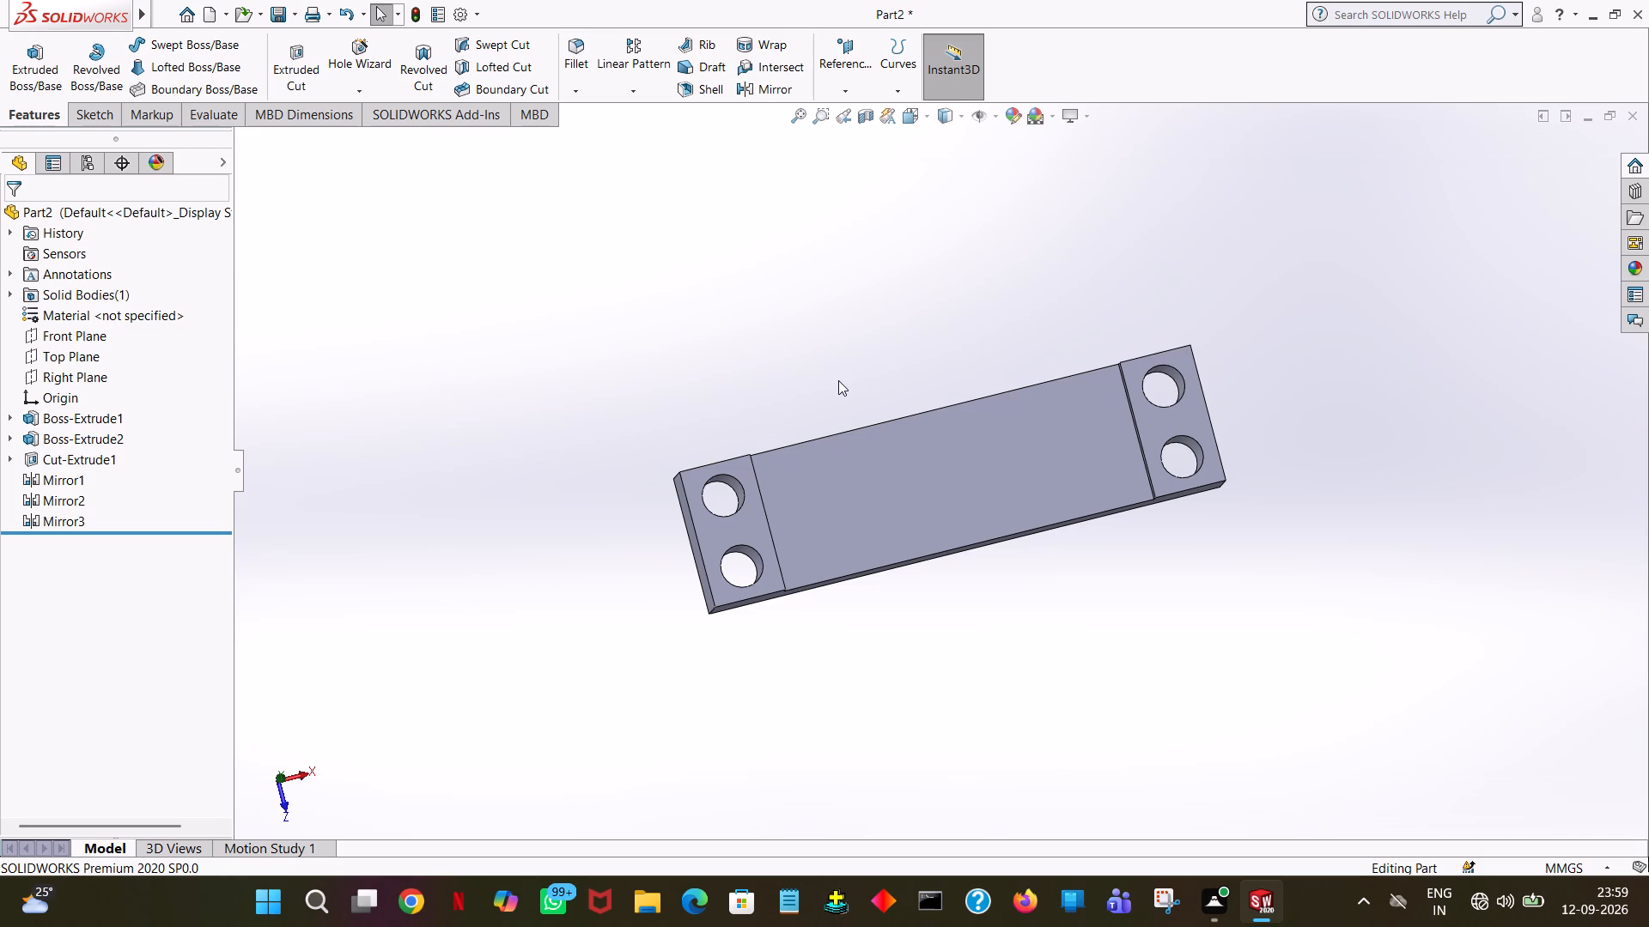
Start a boss sketch on the base's long front face and draw a 55 mm line along its bottom edge from the +X corner.
middle_drag(715, 385, 691, 172)
click(33, 62)
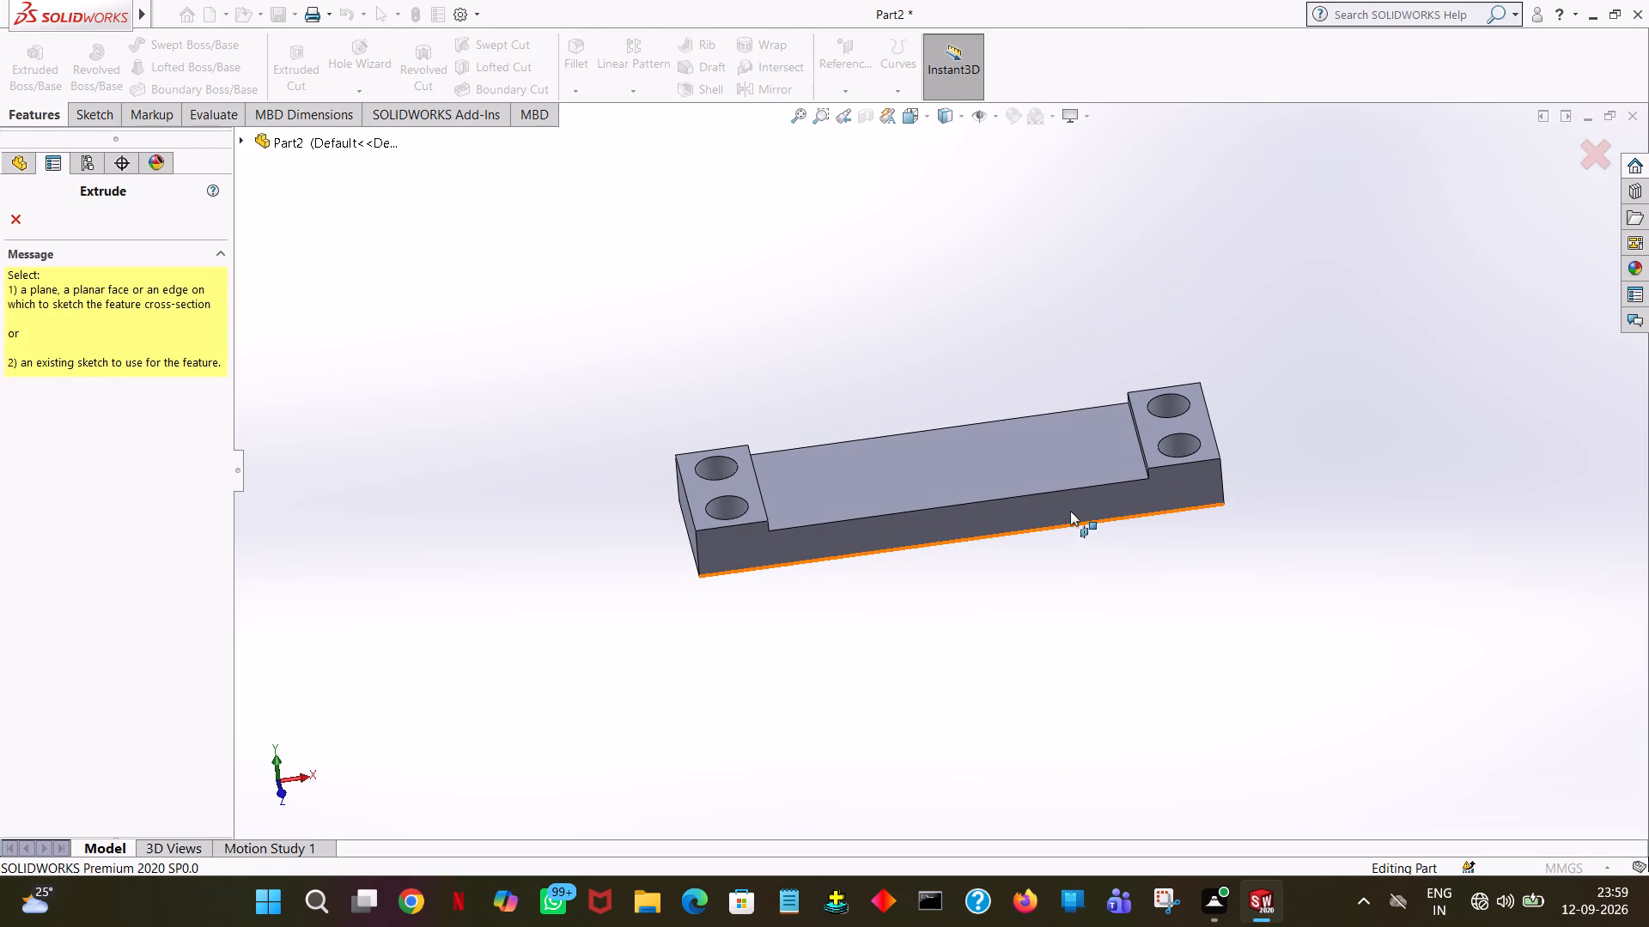
click(1070, 508)
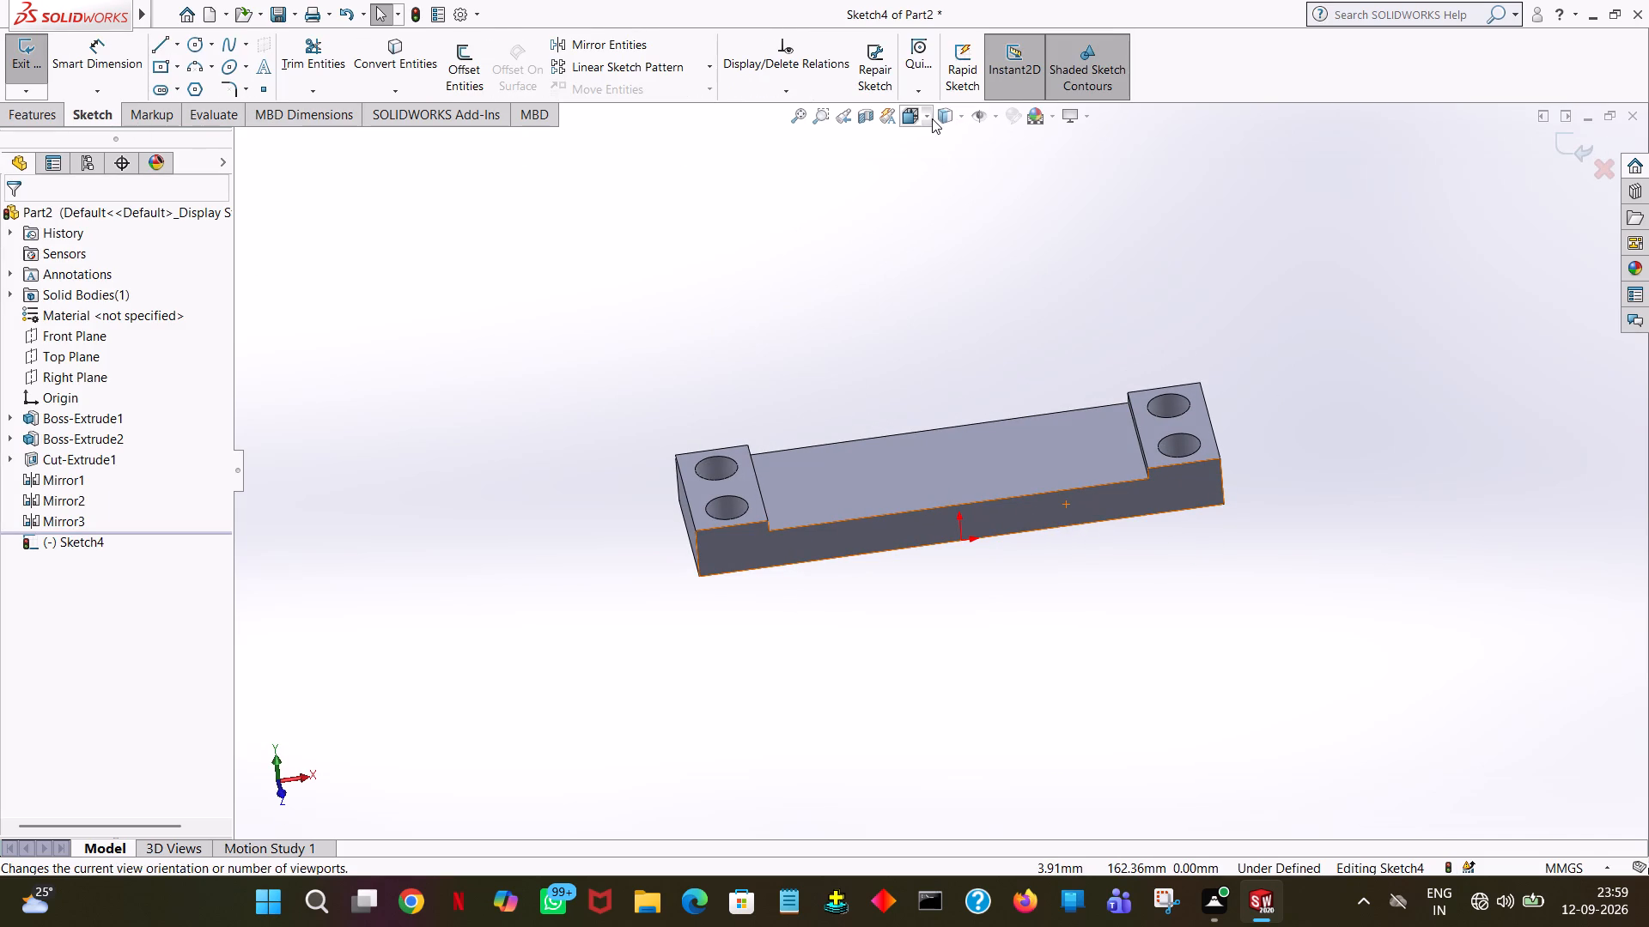
click(930, 118)
click(1007, 204)
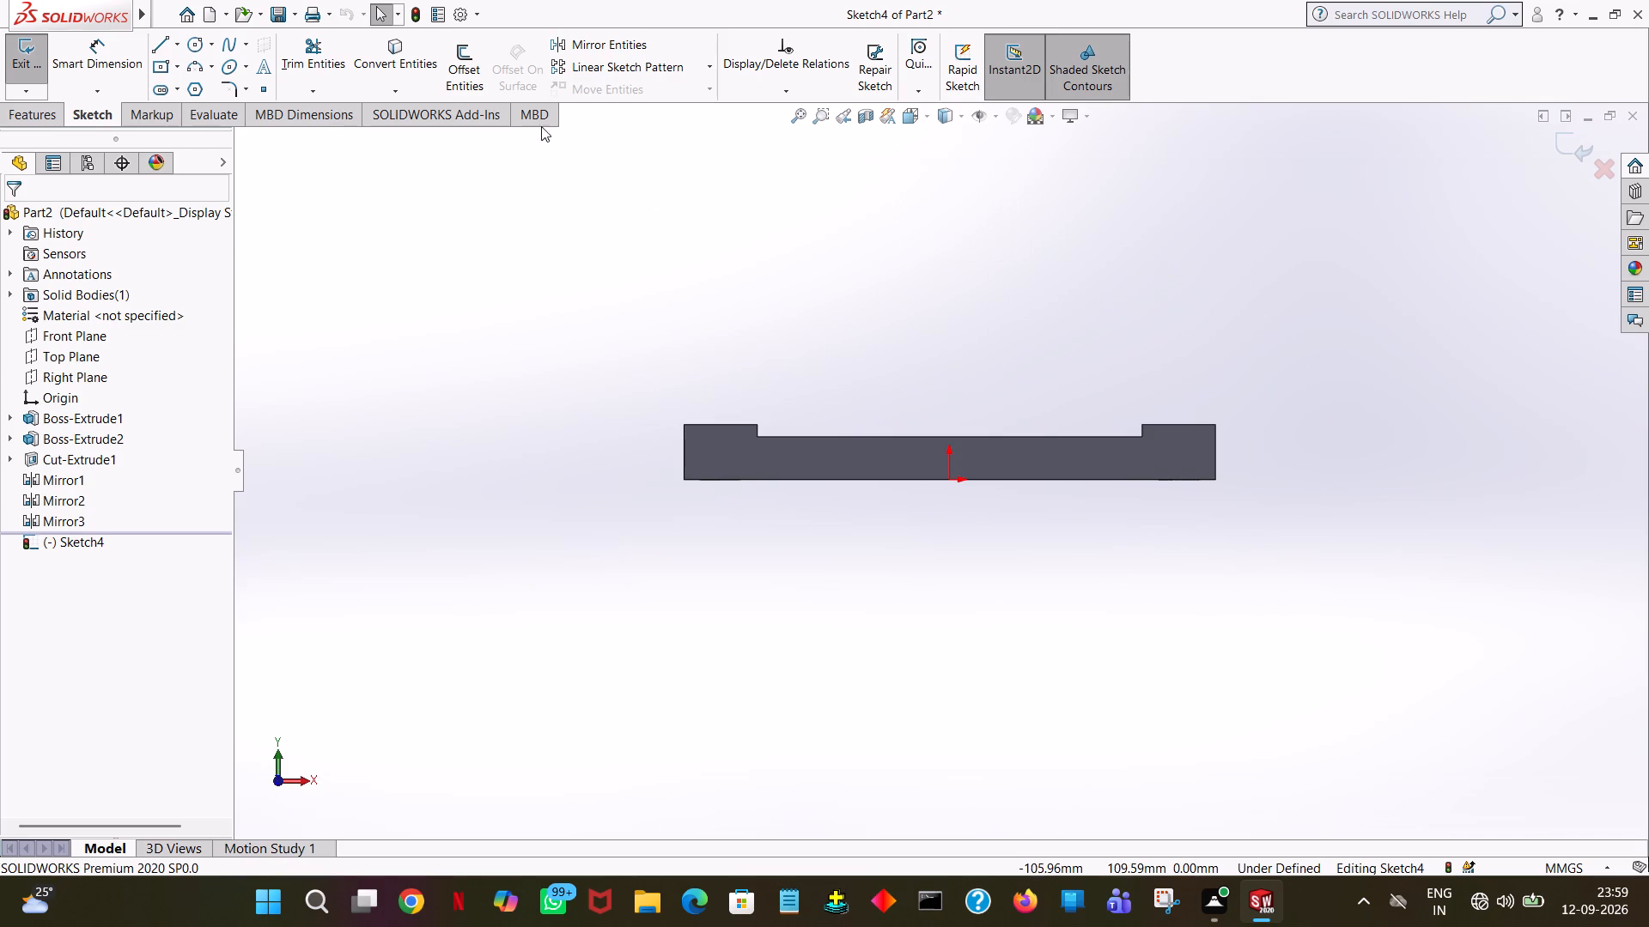
click(177, 49)
click(169, 42)
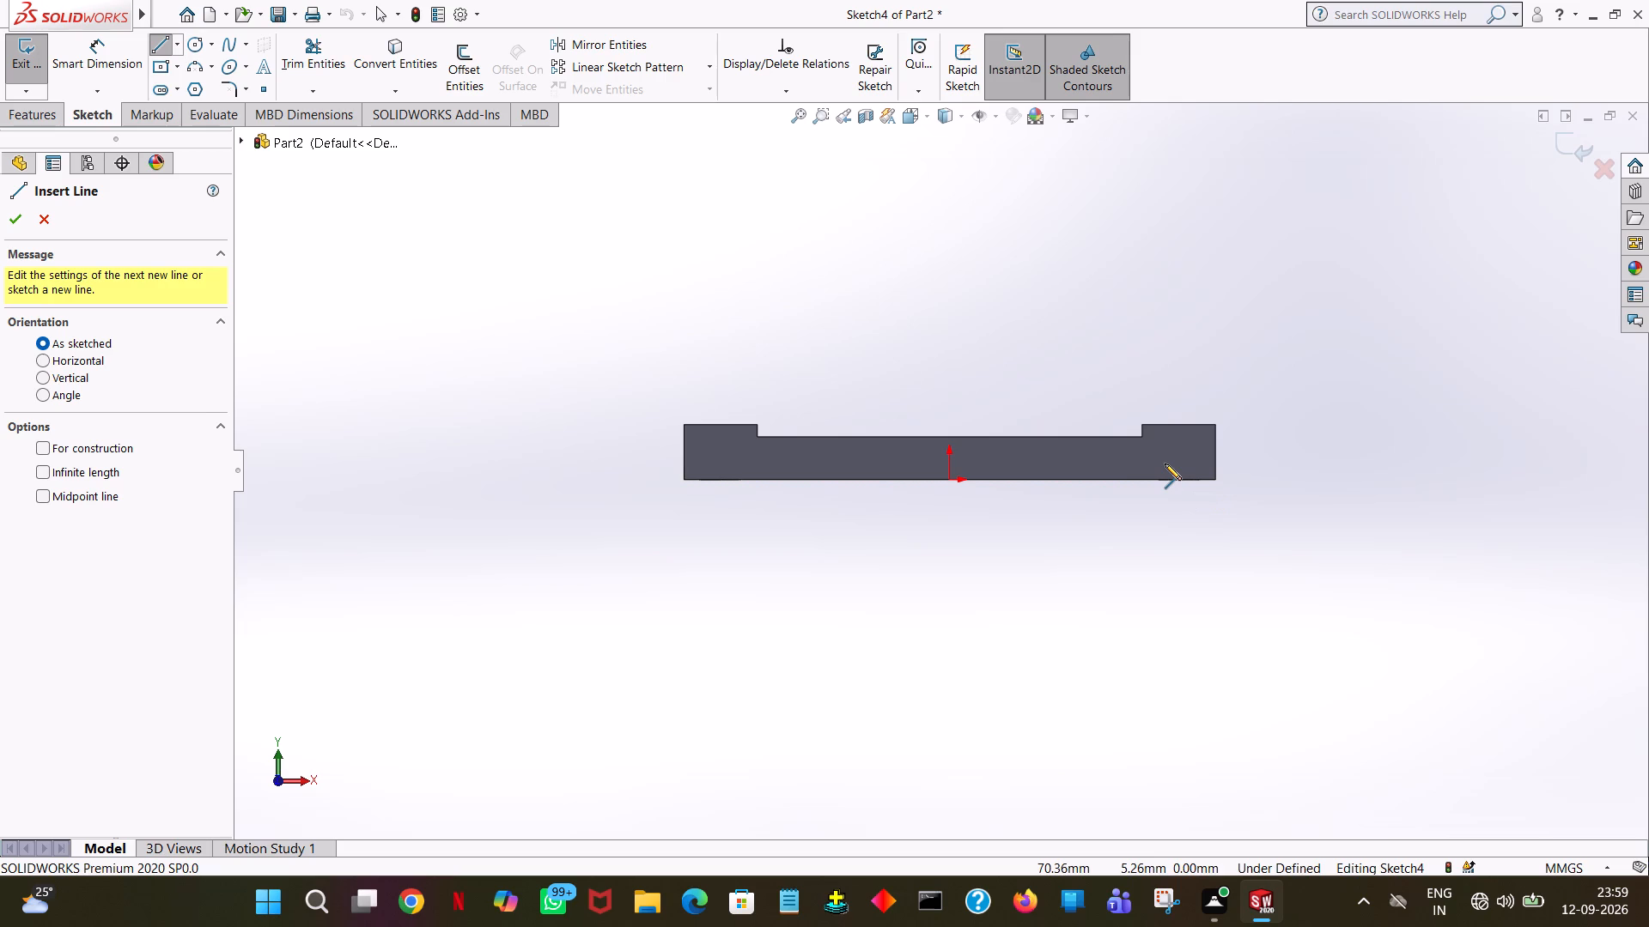
click(1214, 478)
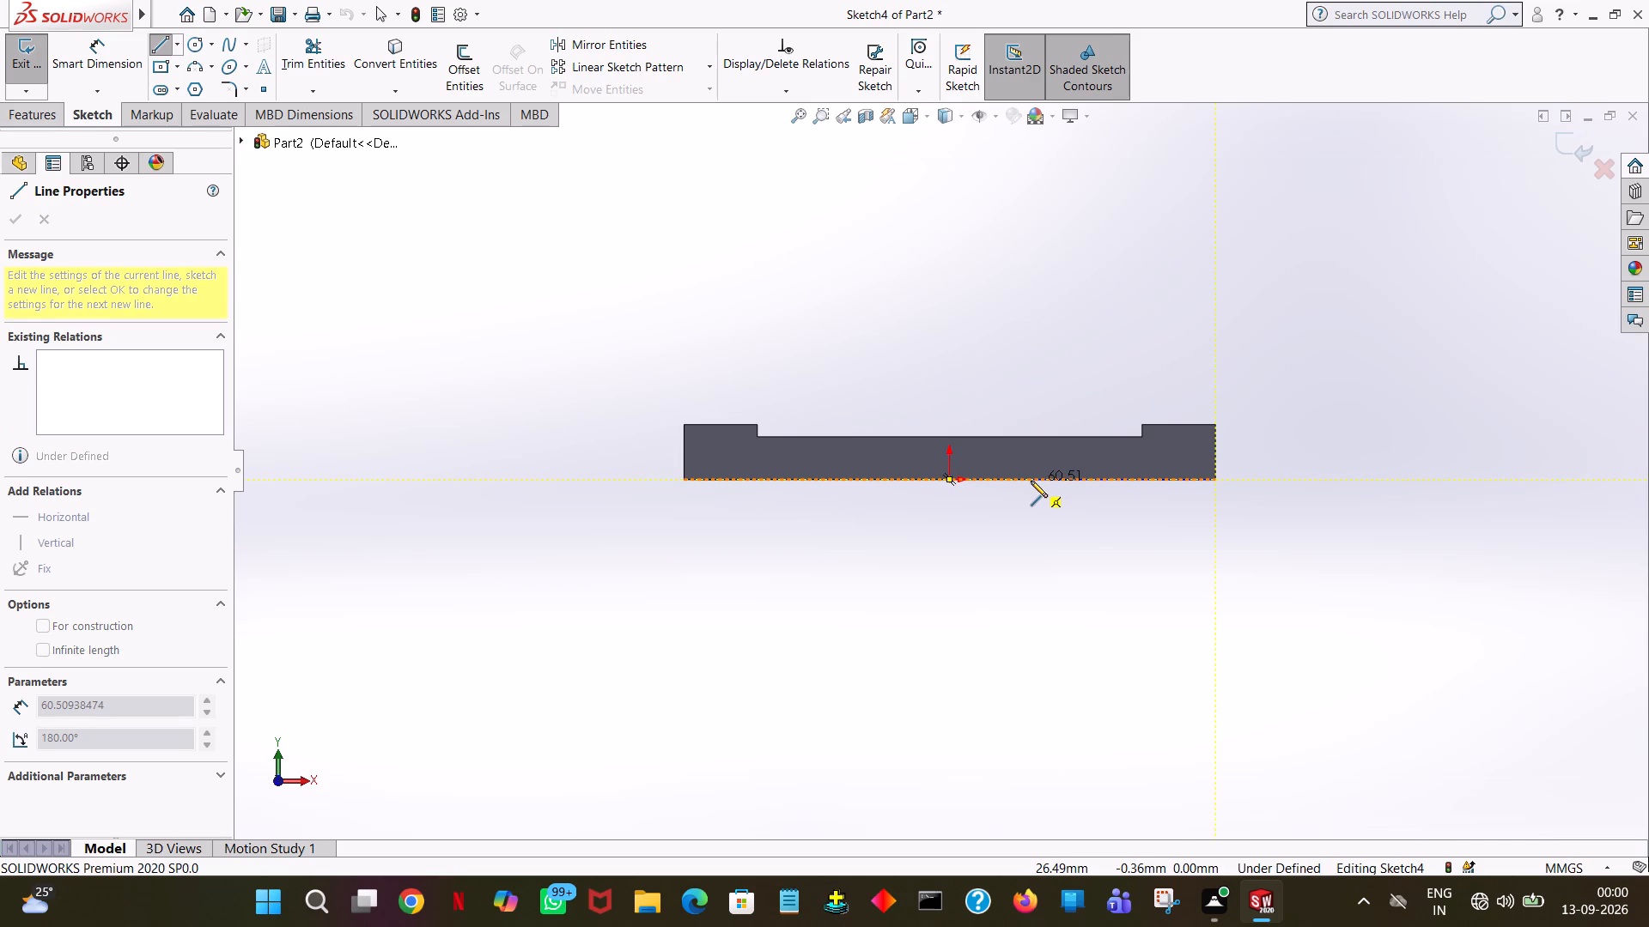
click(1031, 481)
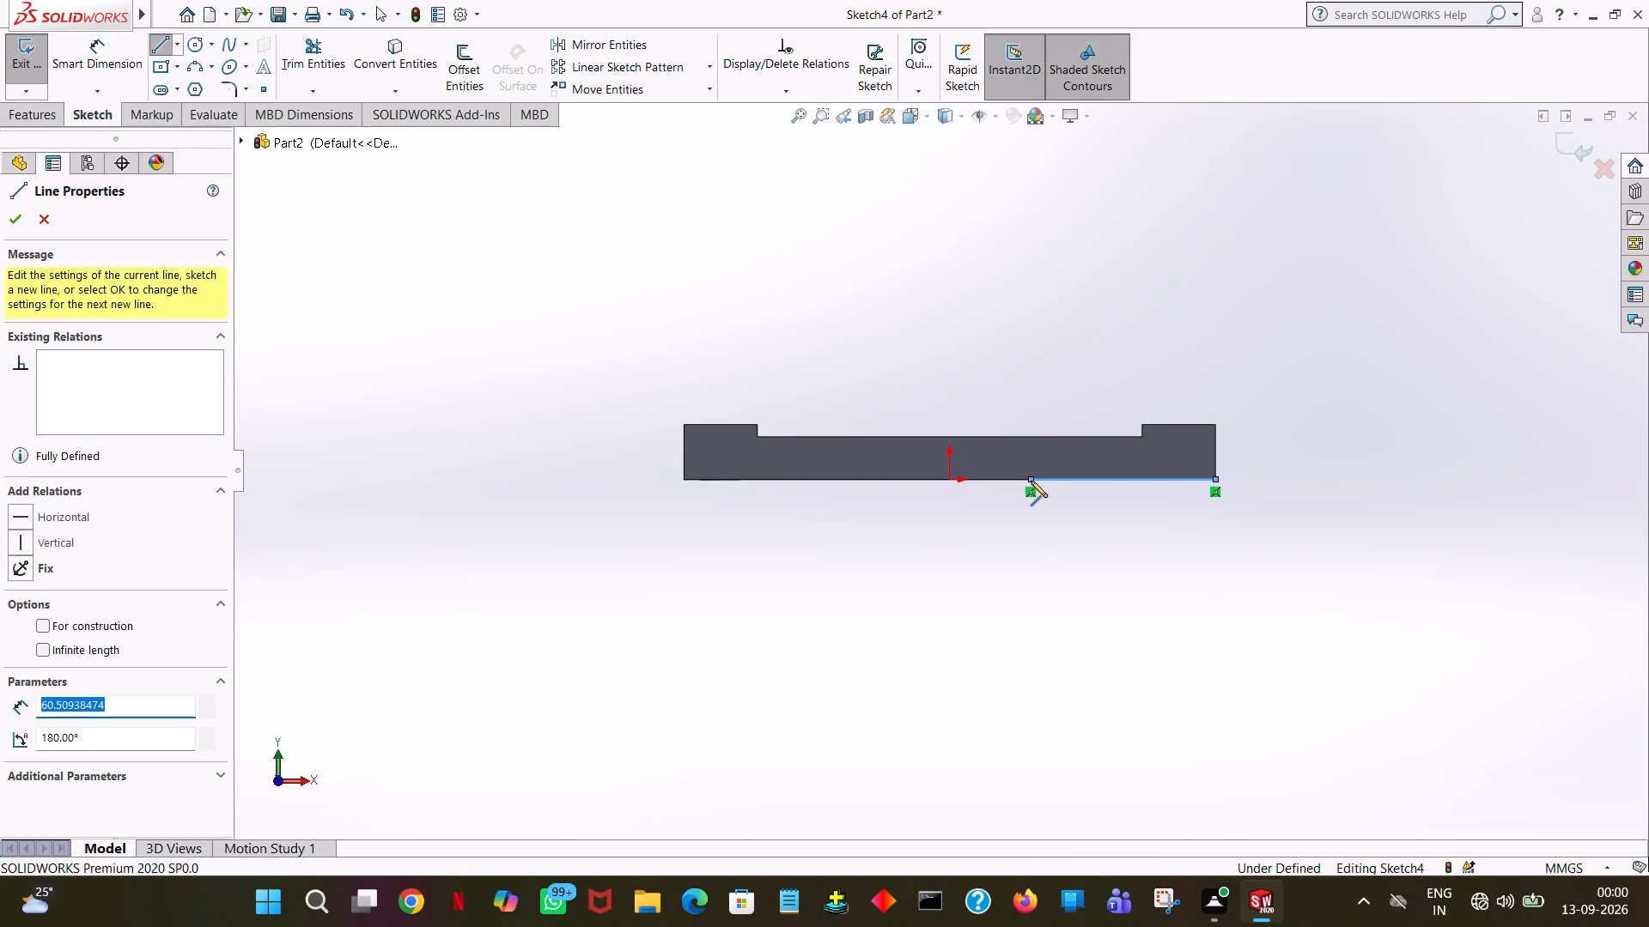
text(55)
key(Return)
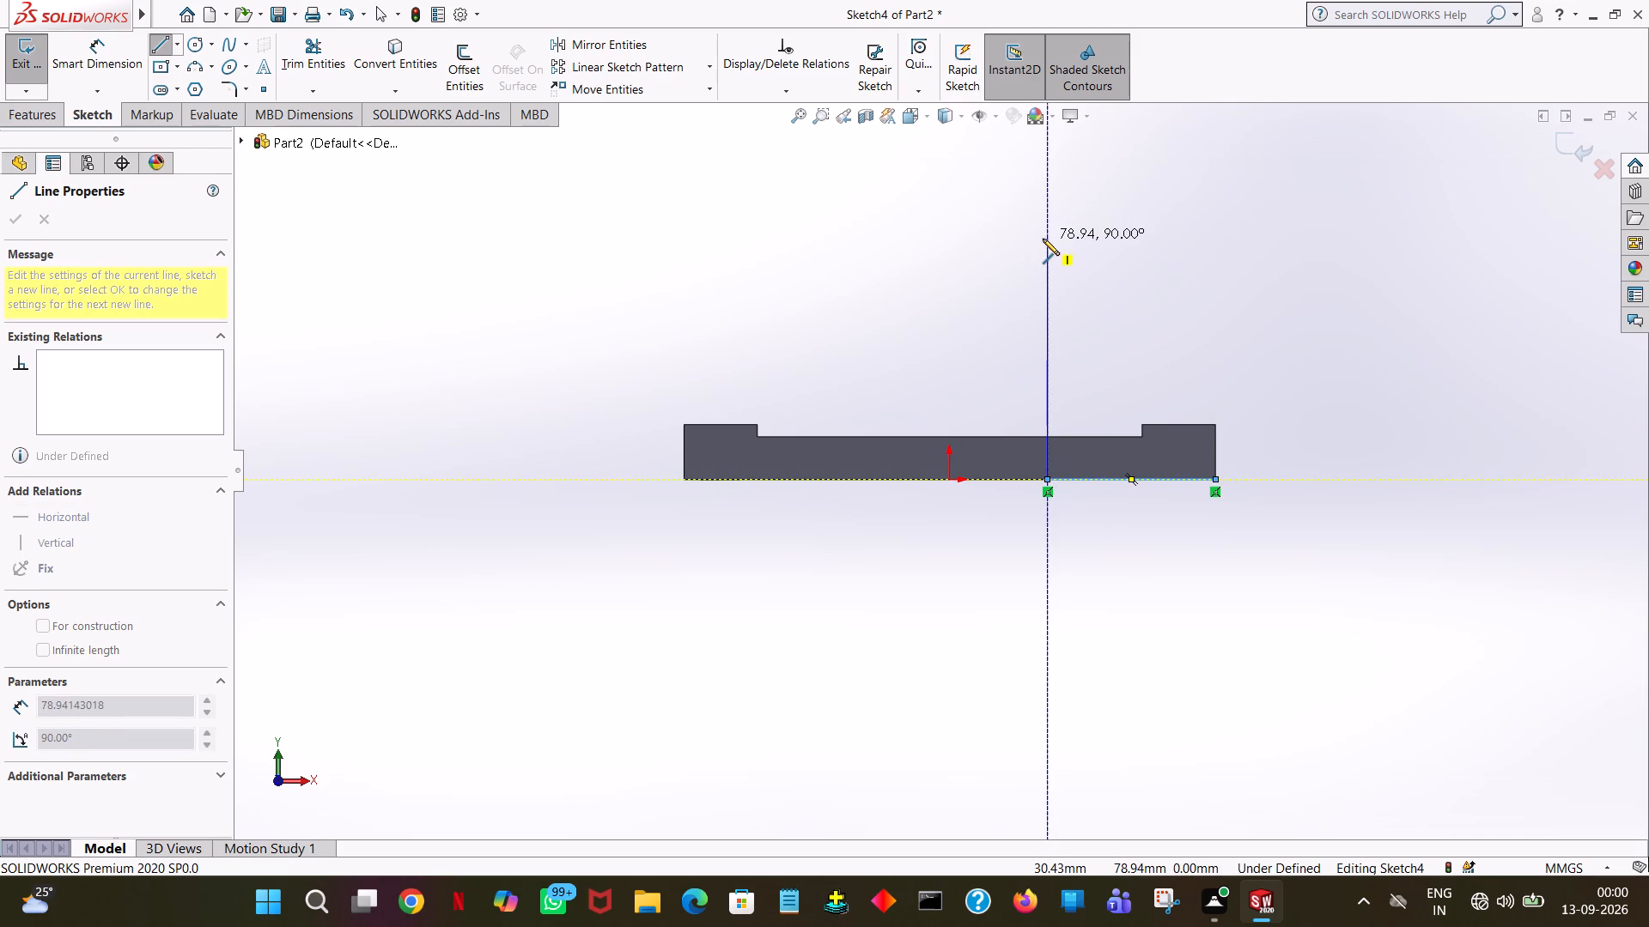
Draw a closed upright rectangular profile from the line's inner end, 50 mm high and 14 mm wide, with its foot on the bottom edge.
click(1043, 239)
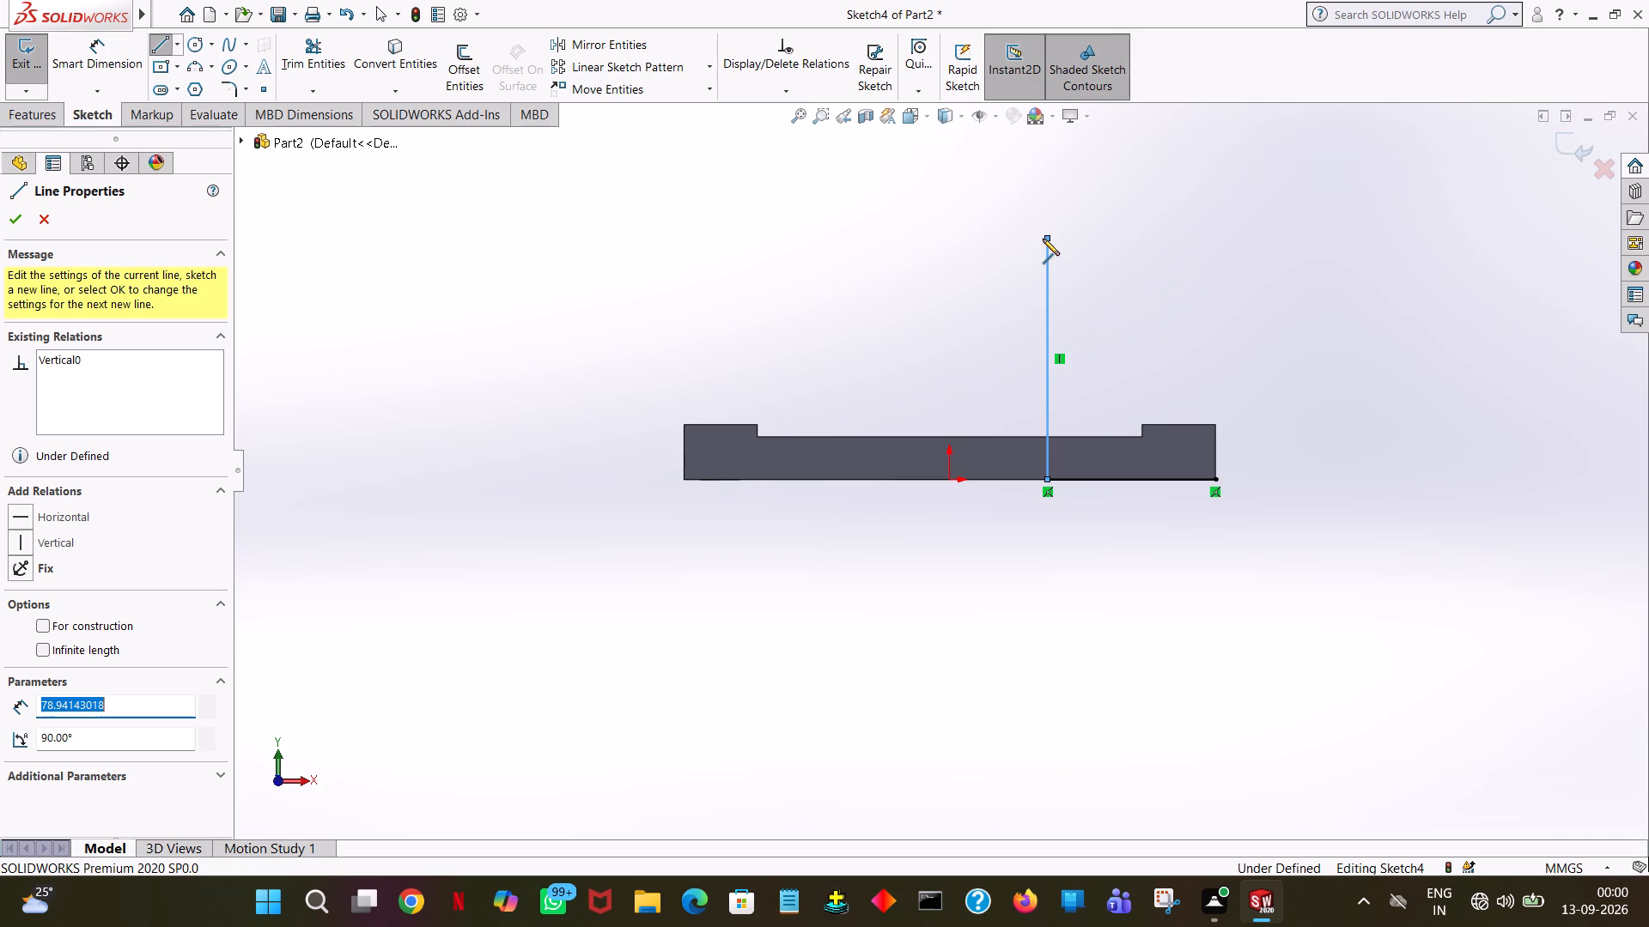
text(50)
key(Return)
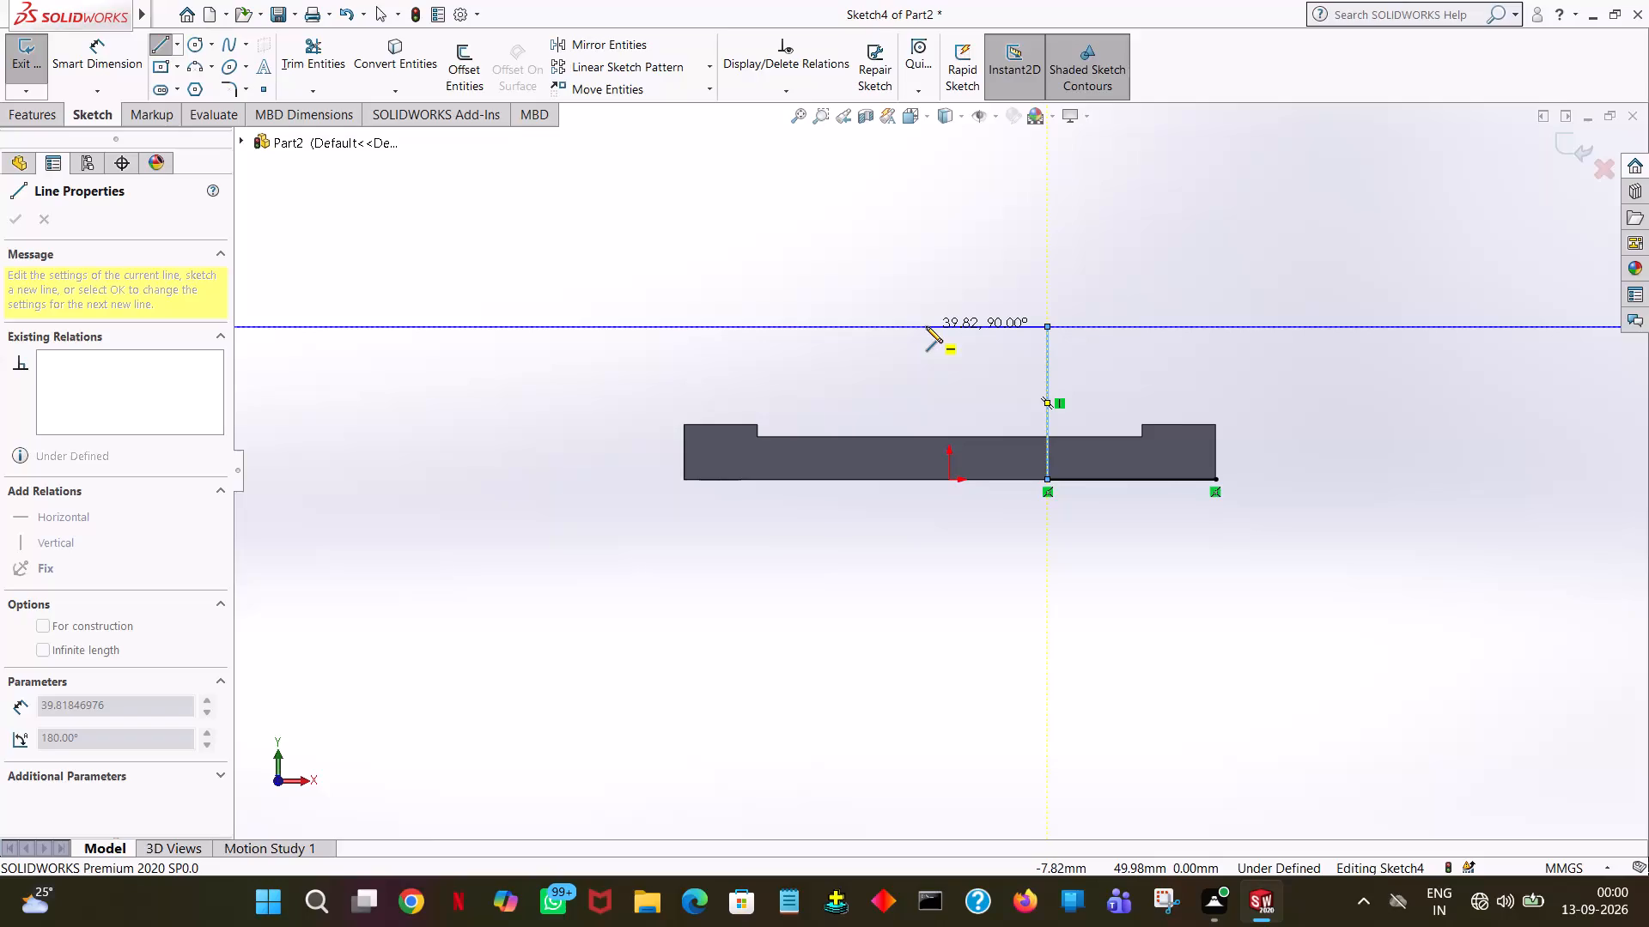
click(926, 326)
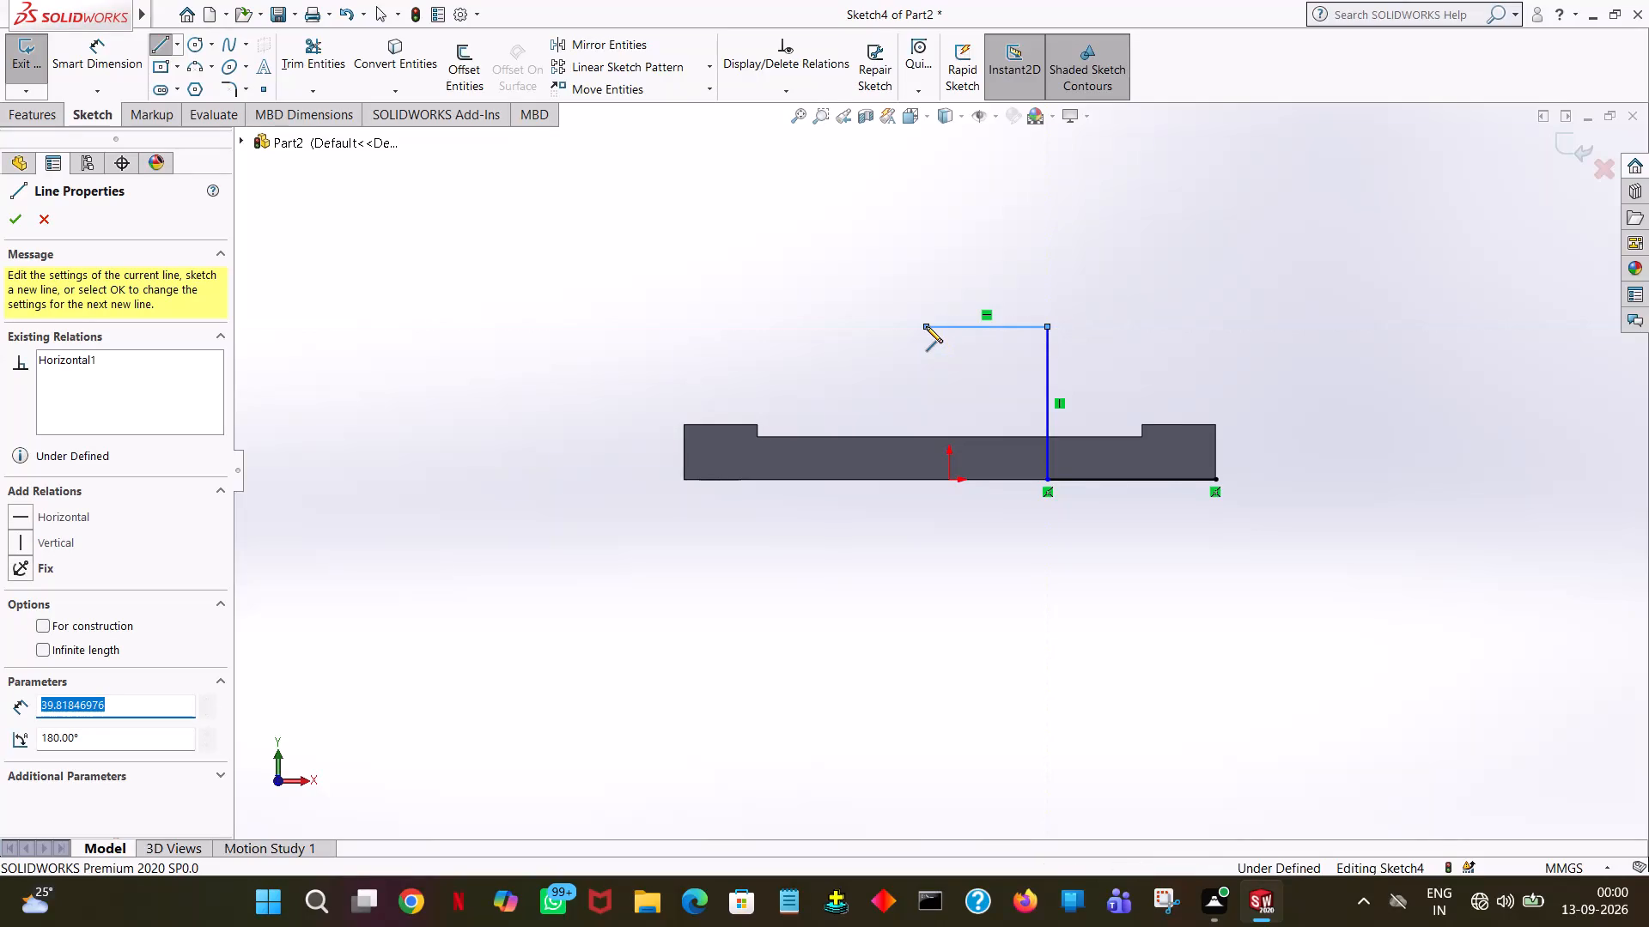
text(14)
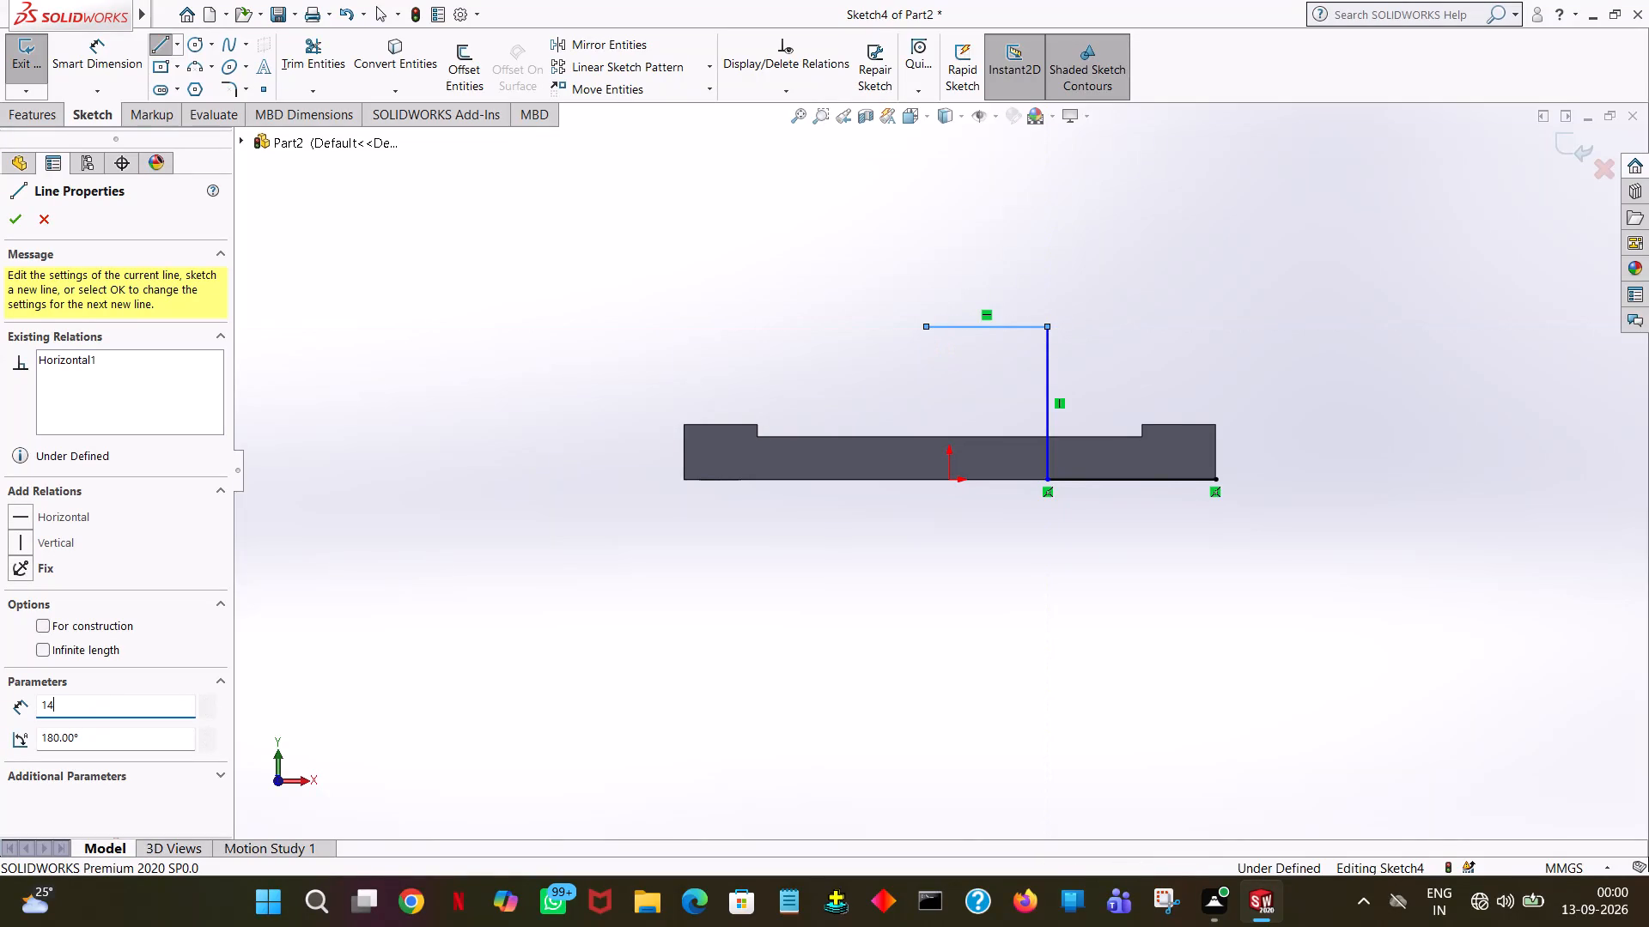
key(Return)
click(1007, 480)
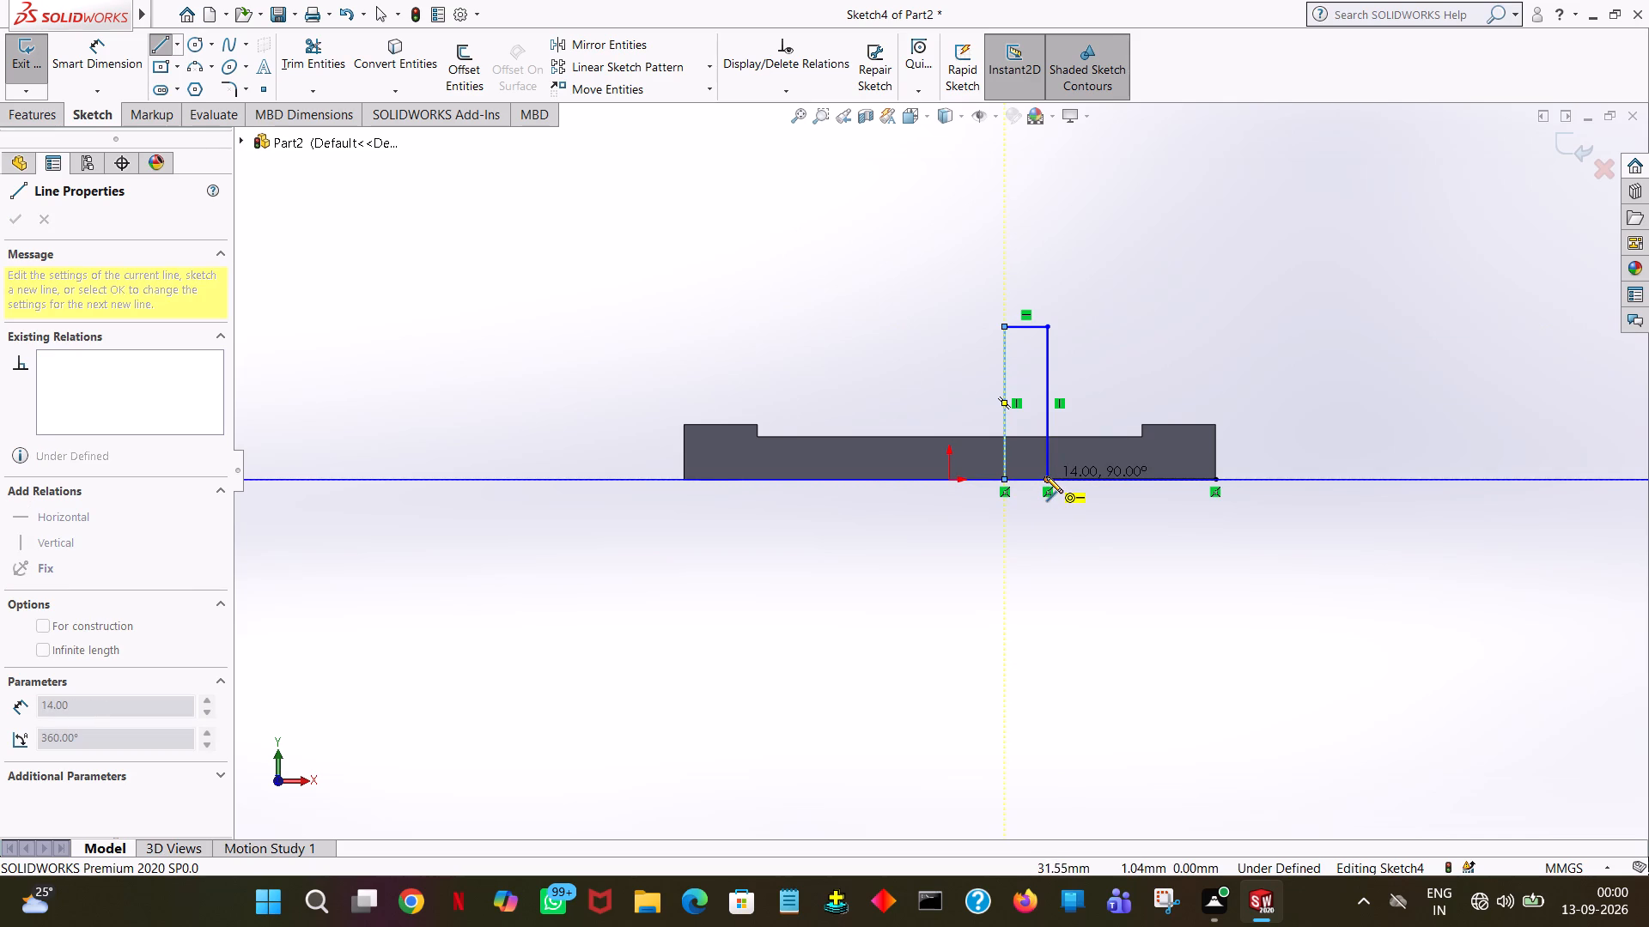
click(1047, 476)
right_click(1047, 479)
click(1098, 491)
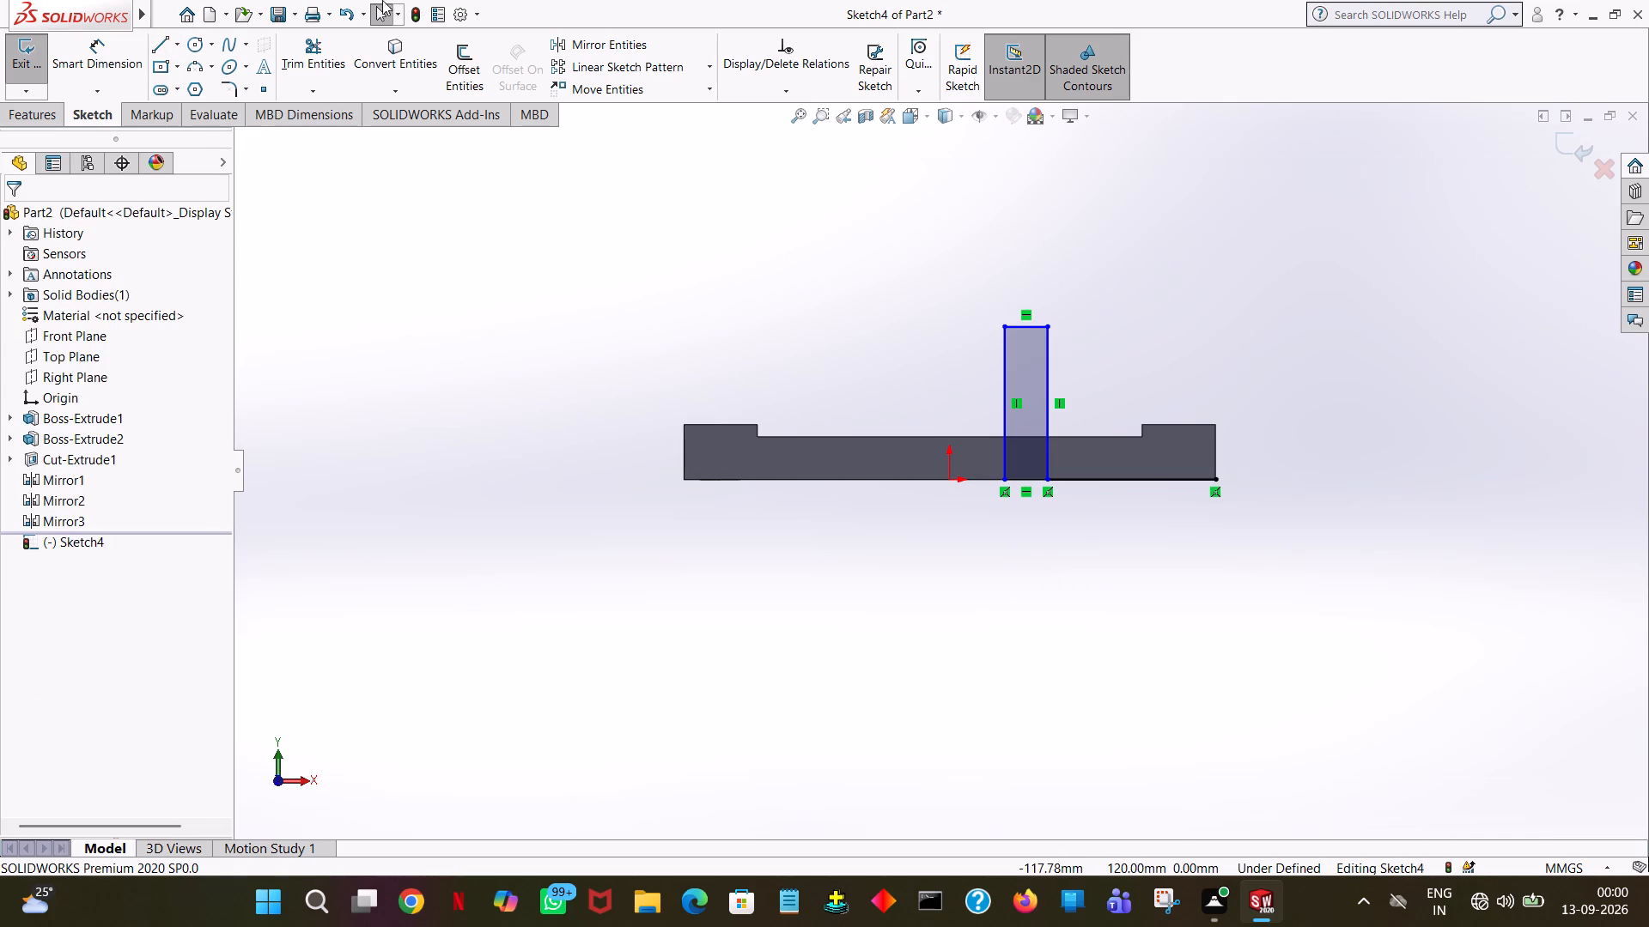
Dimension the height of the upright profile's outer edge at 50 mm.
click(110, 41)
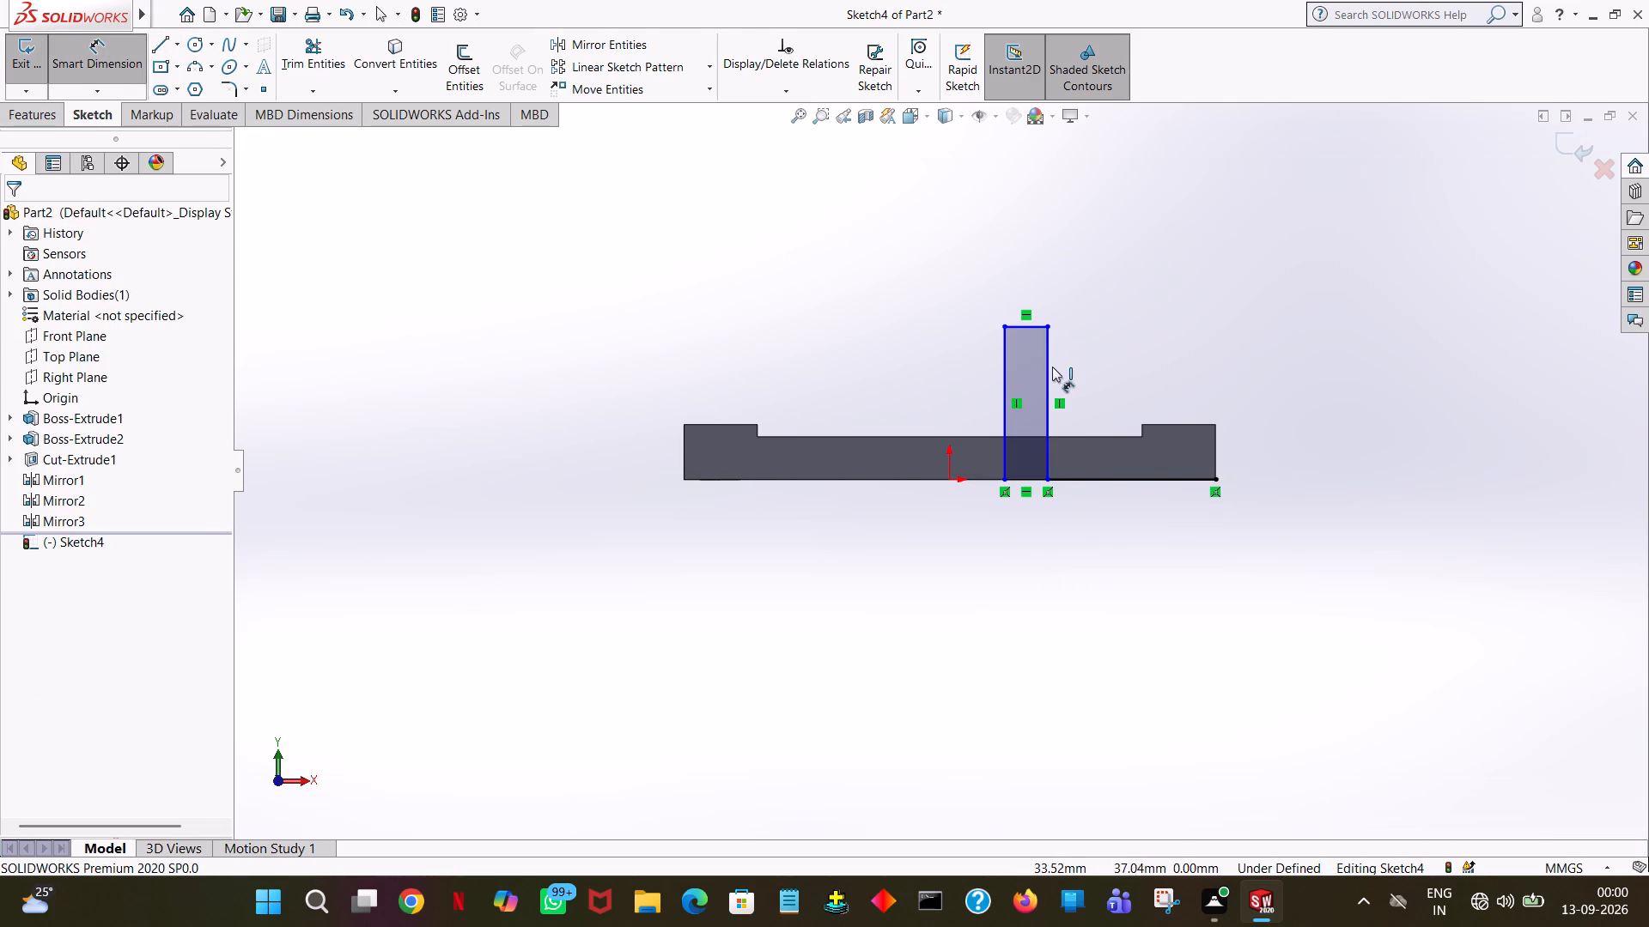
click(1051, 367)
click(1419, 394)
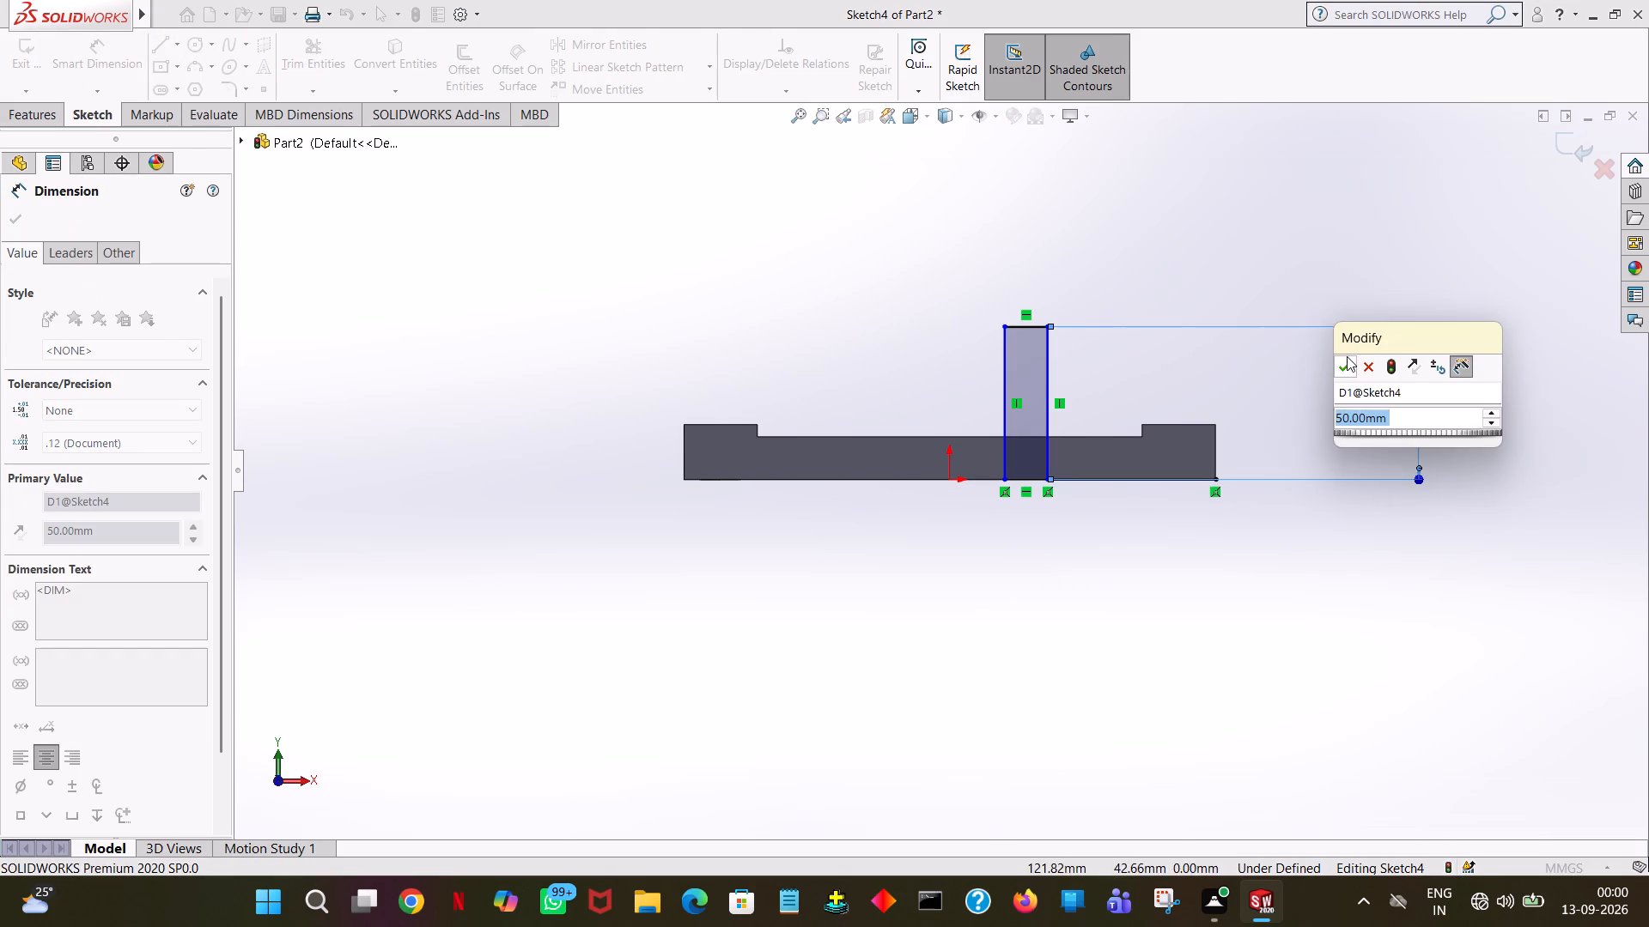
click(1349, 360)
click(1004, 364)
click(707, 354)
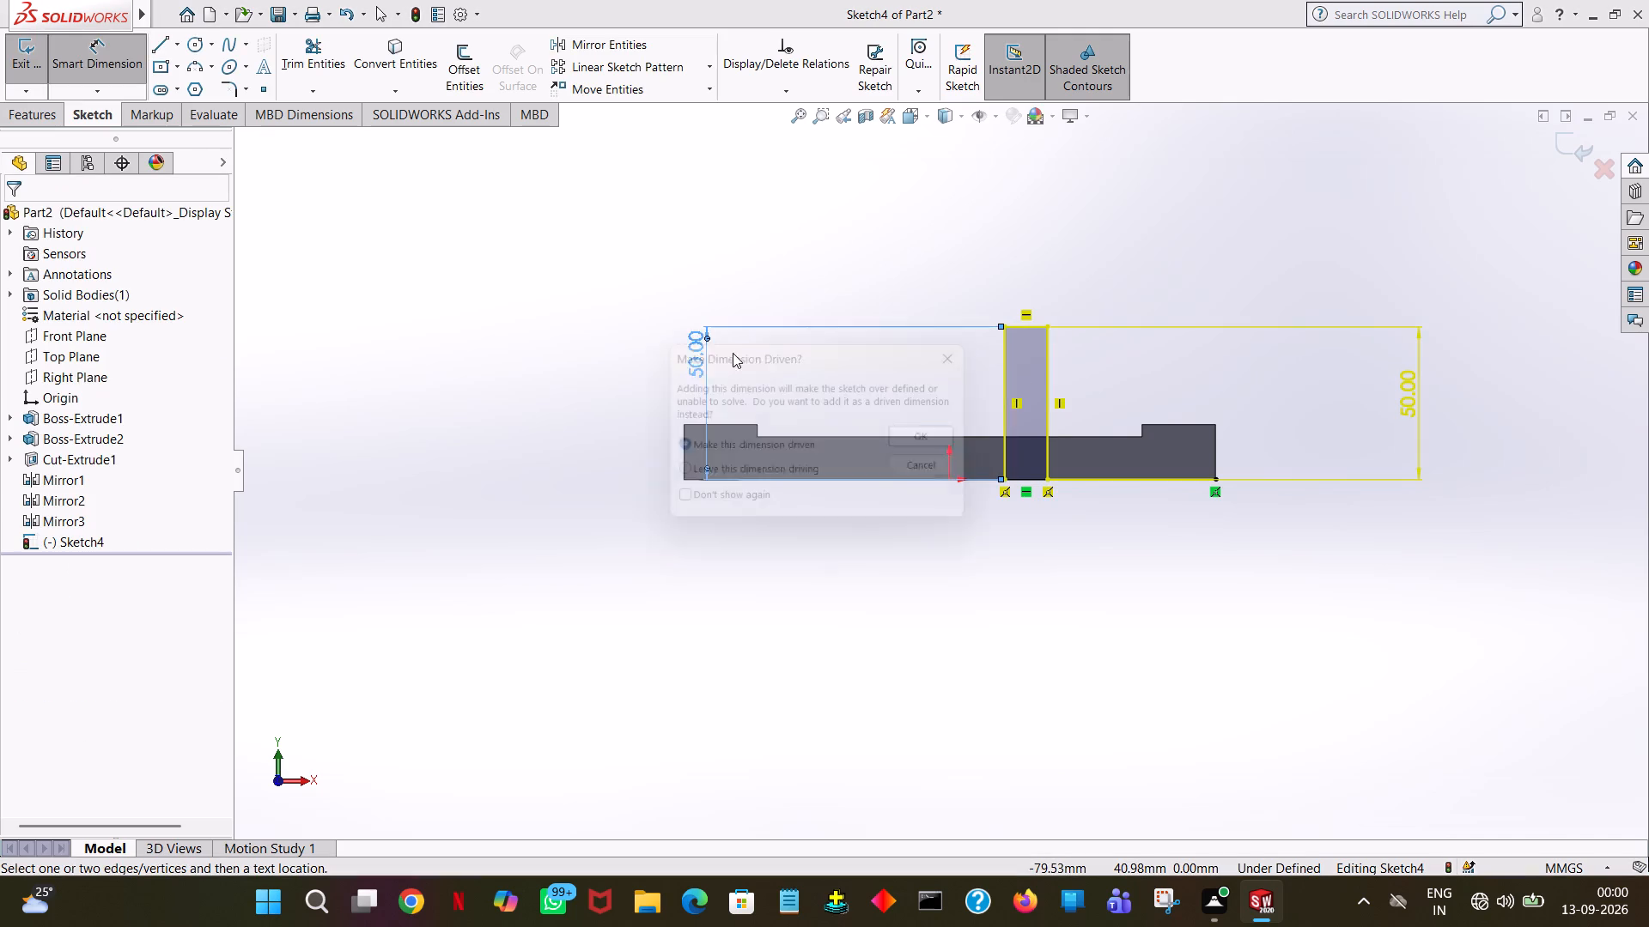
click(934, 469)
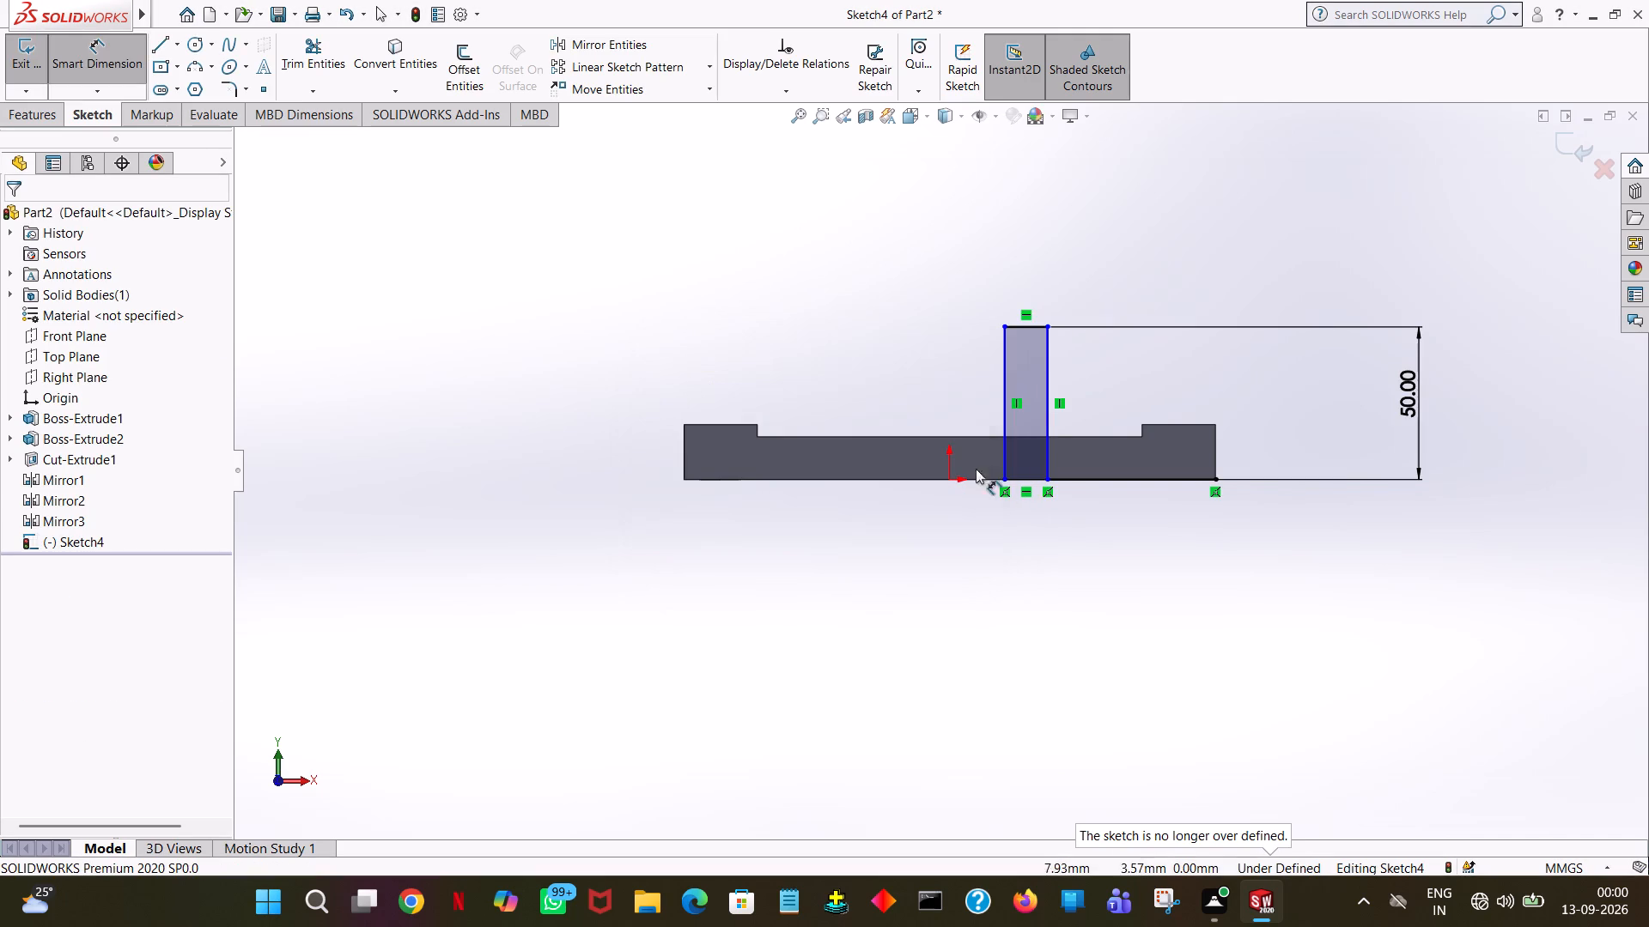
Dimension the upright profile's width at 14 mm and its inner edge 18 mm from the origin.
click(1025, 485)
click(1030, 560)
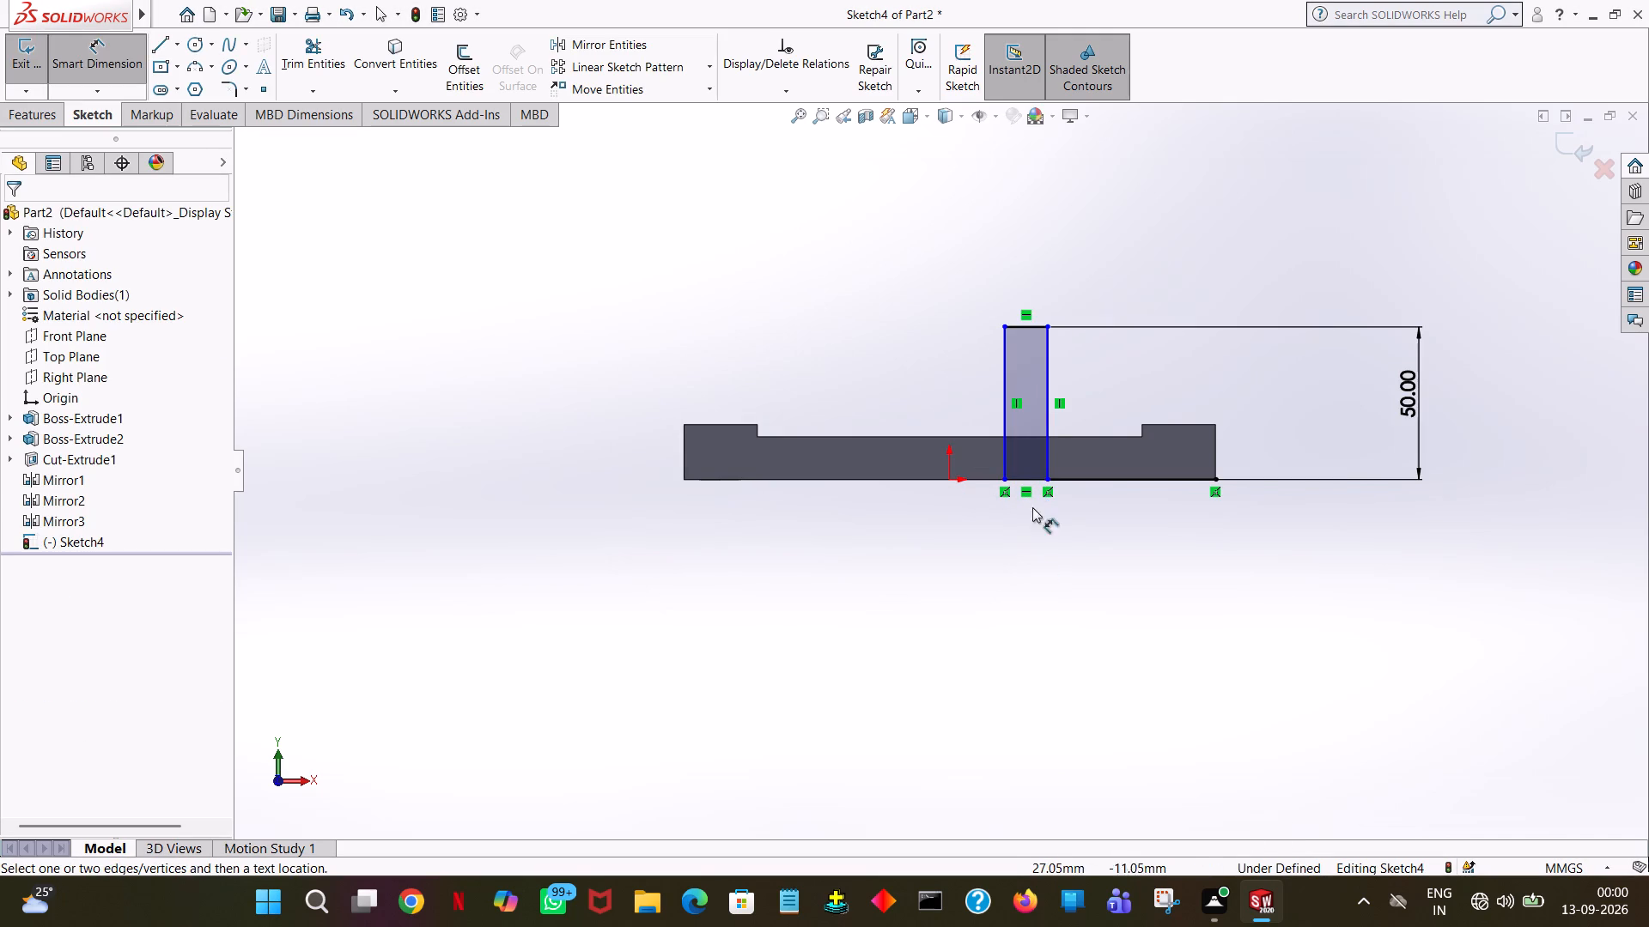
click(1032, 477)
click(1037, 581)
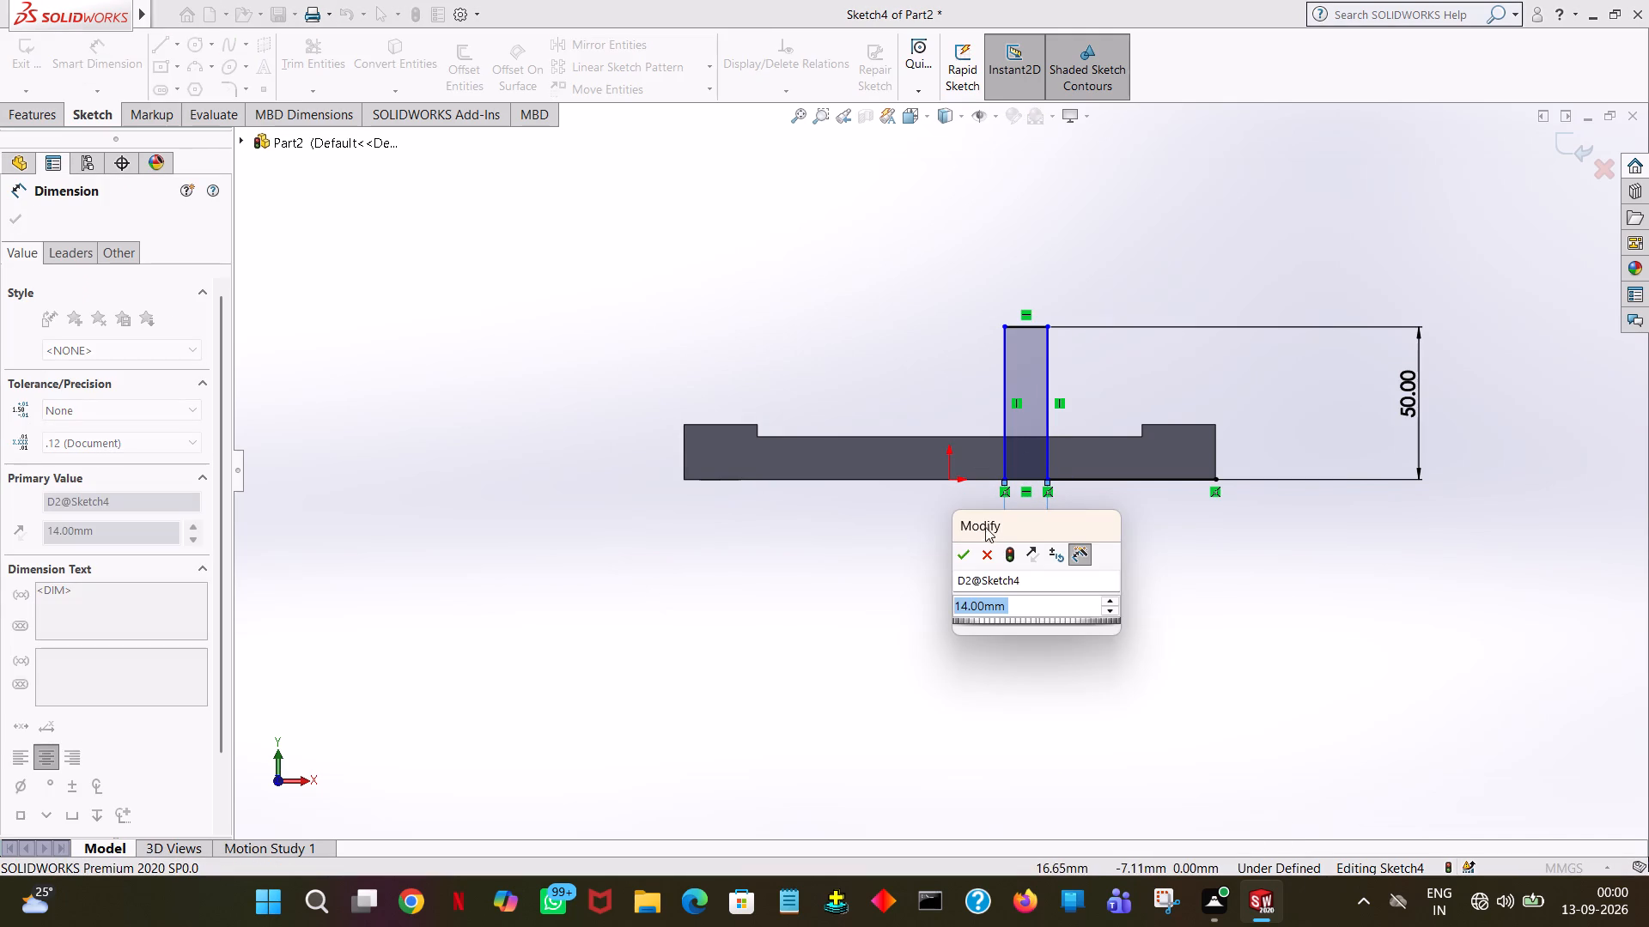
click(959, 550)
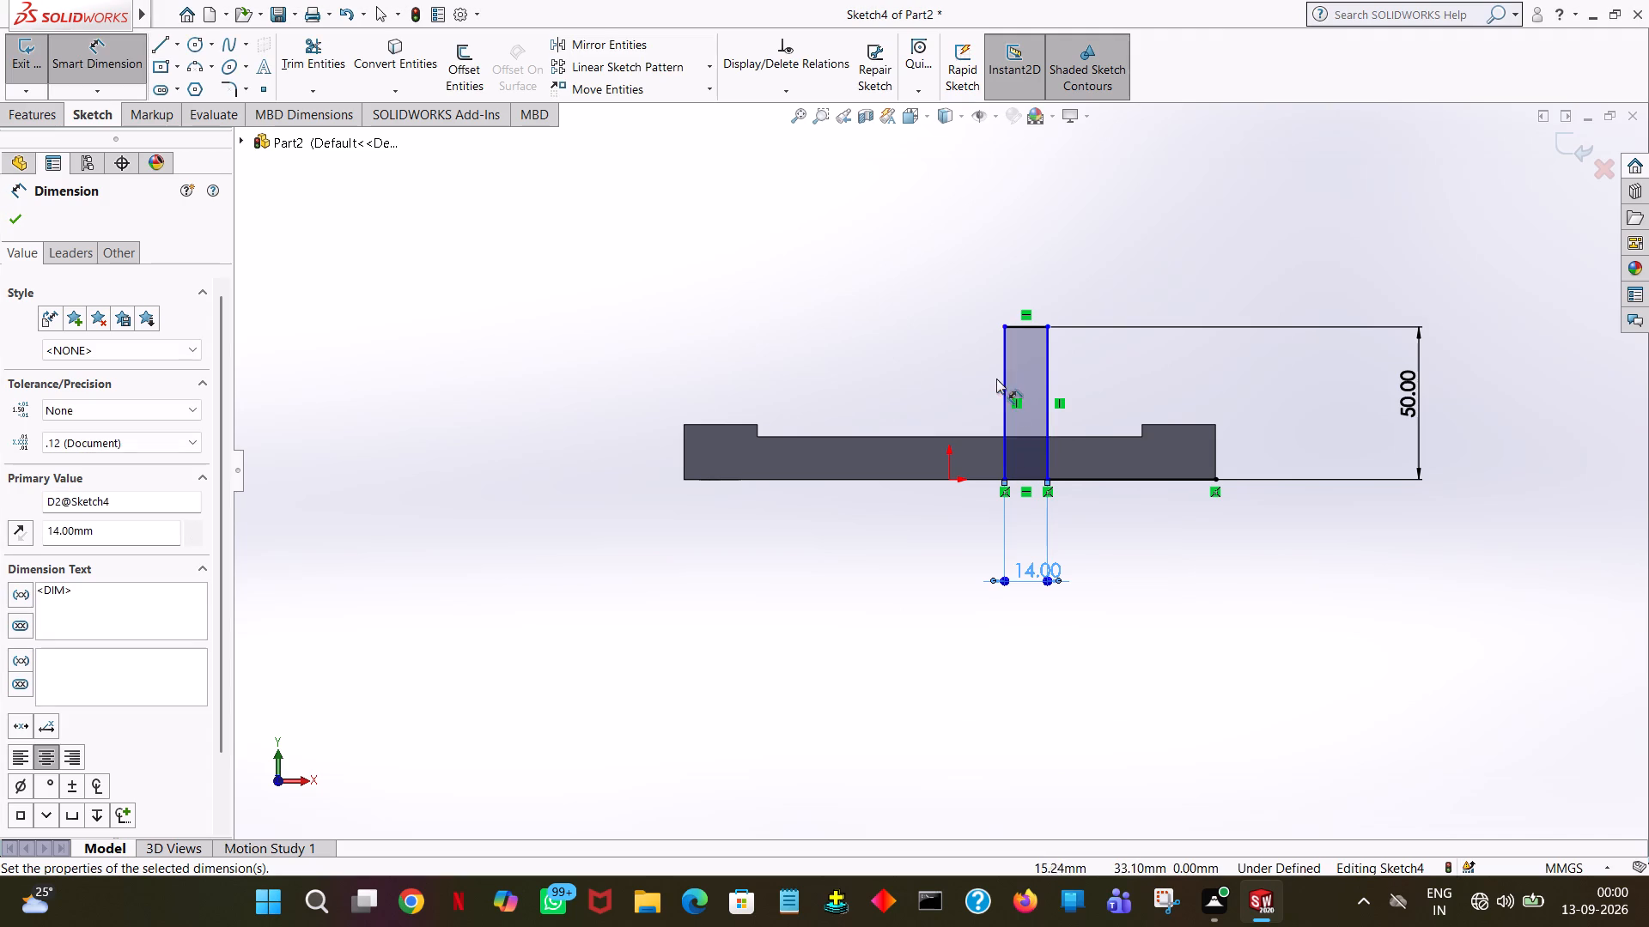
click(999, 385)
click(950, 483)
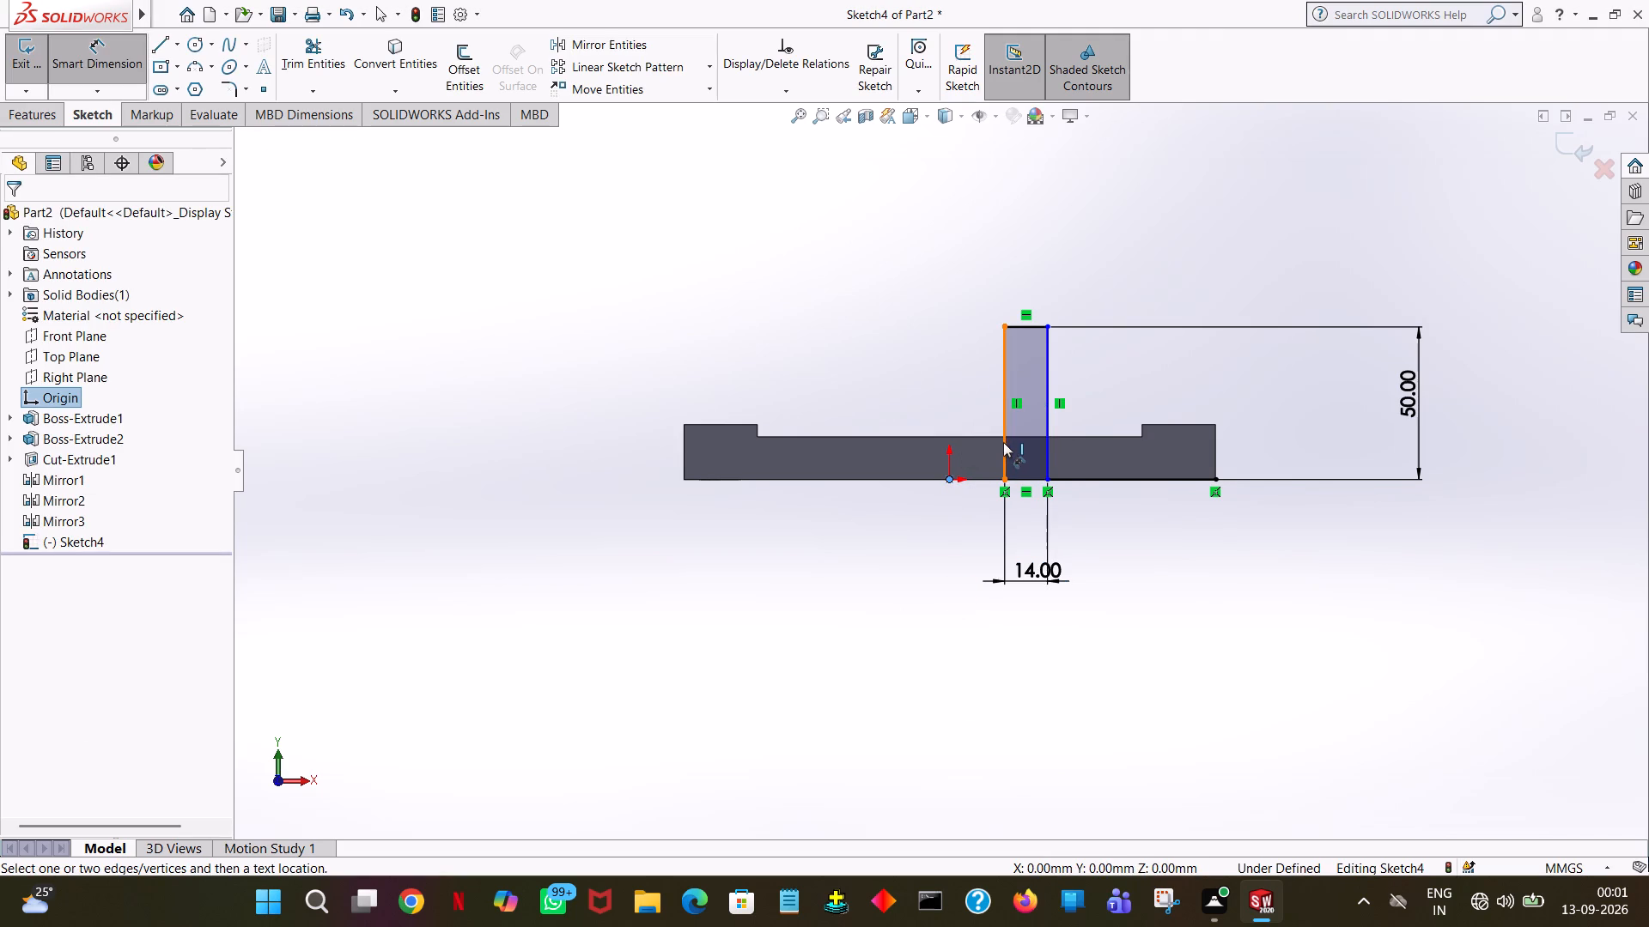
click(1004, 443)
click(948, 481)
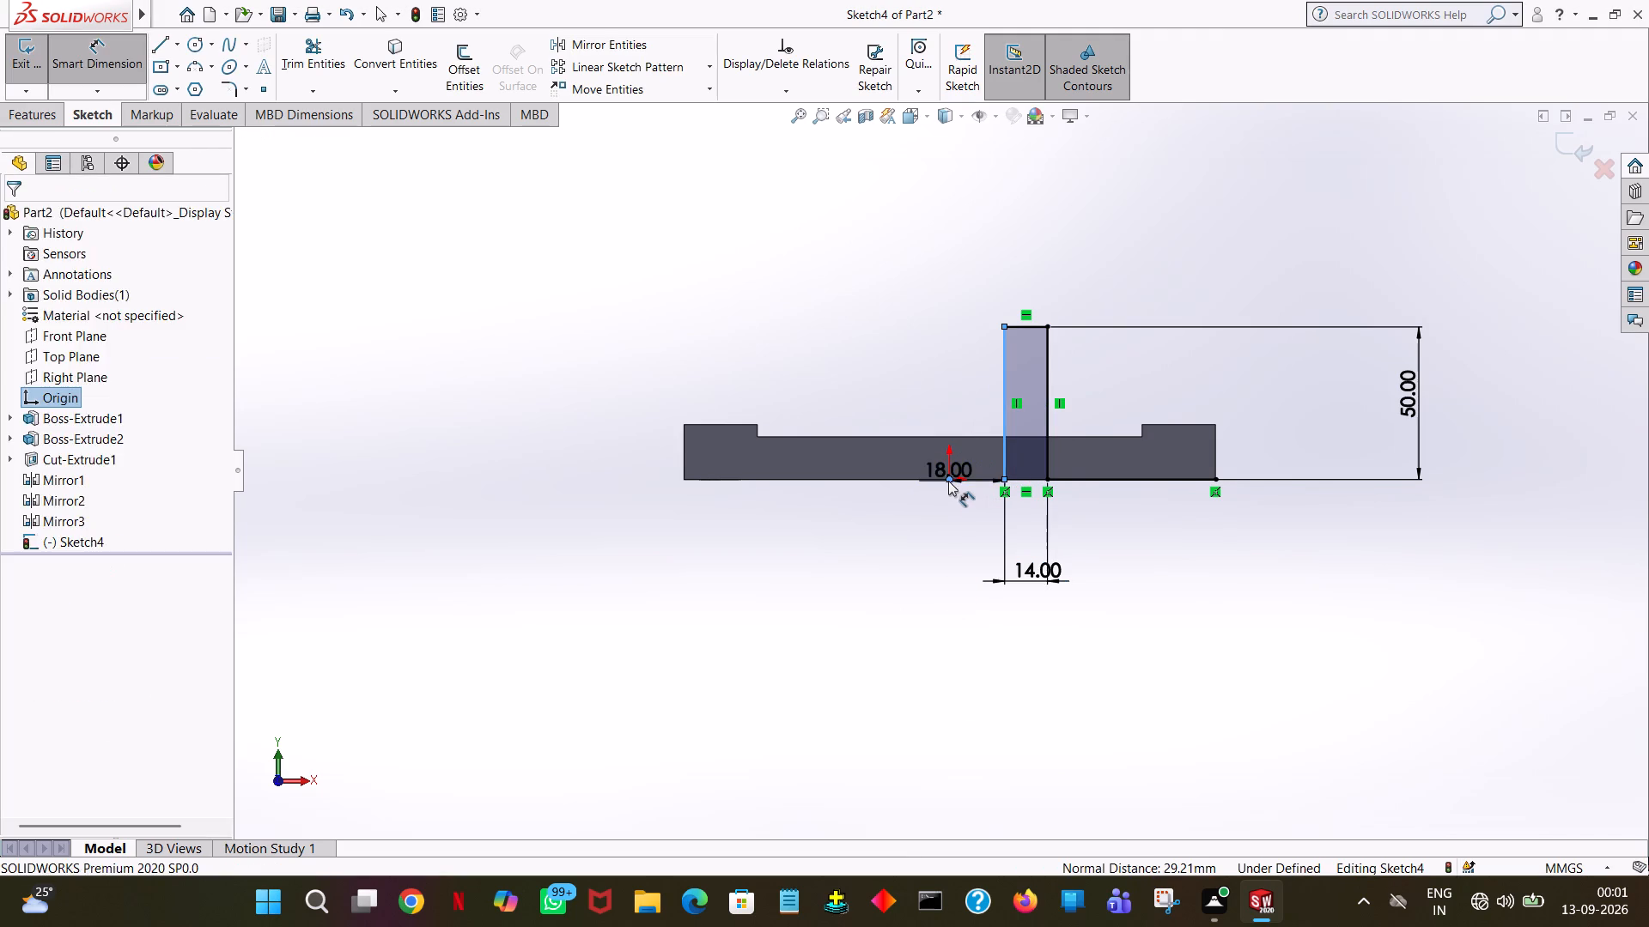
click(876, 456)
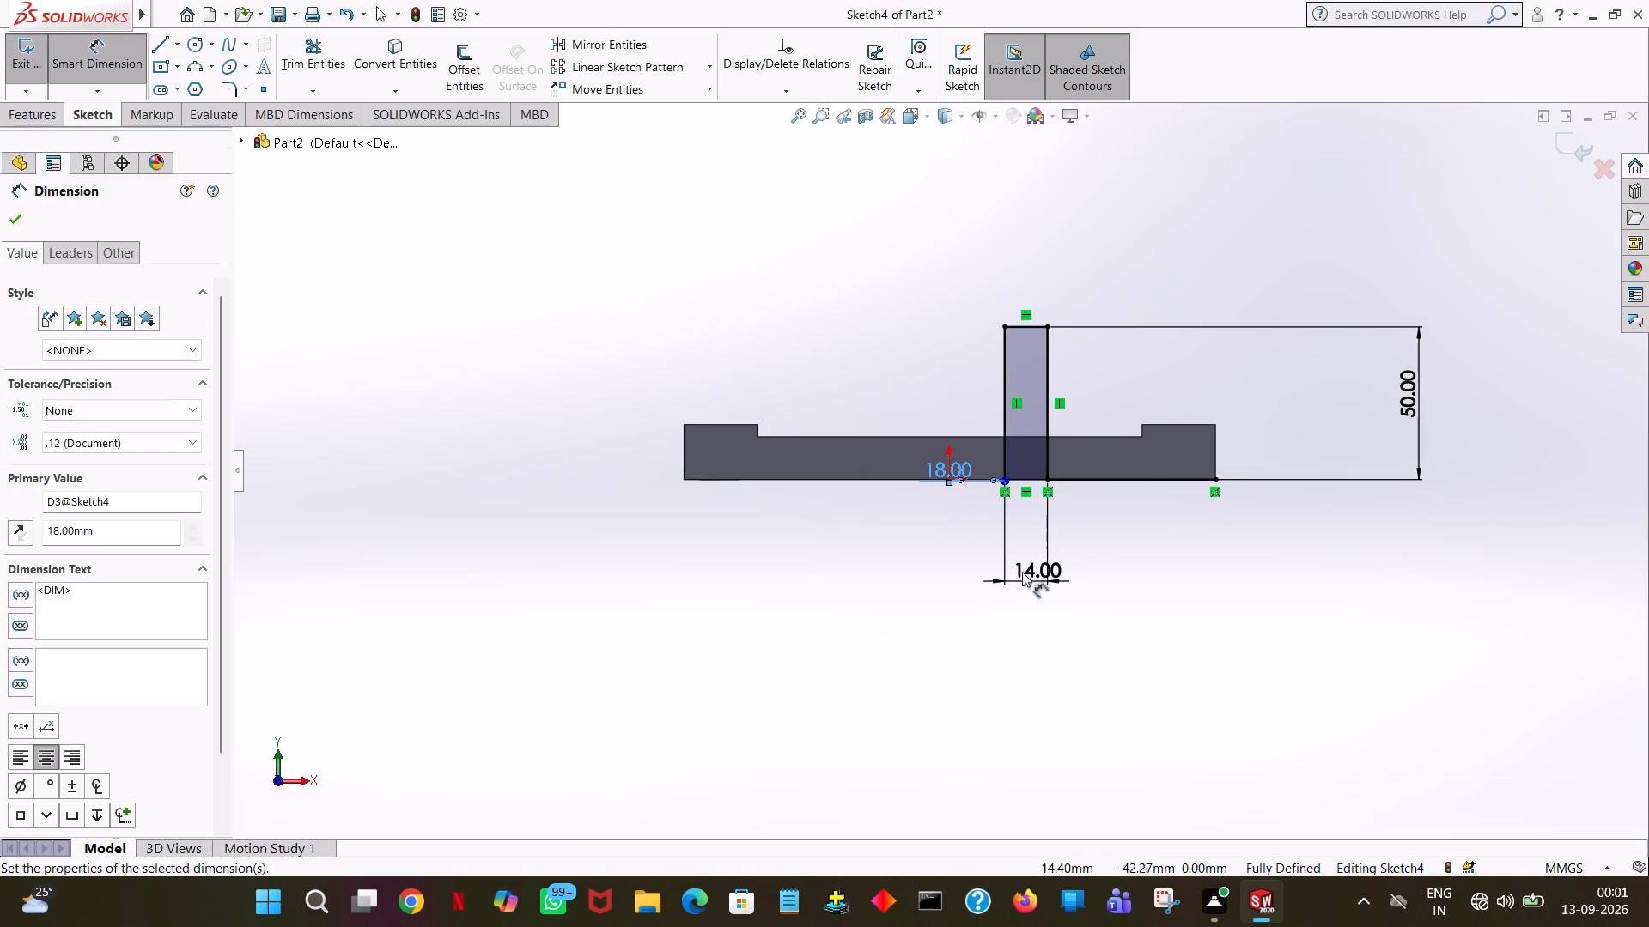
click(1181, 366)
Extrude the upright profile's region above the base 46 mm, reversed so it runs across the base's width.
click(38, 116)
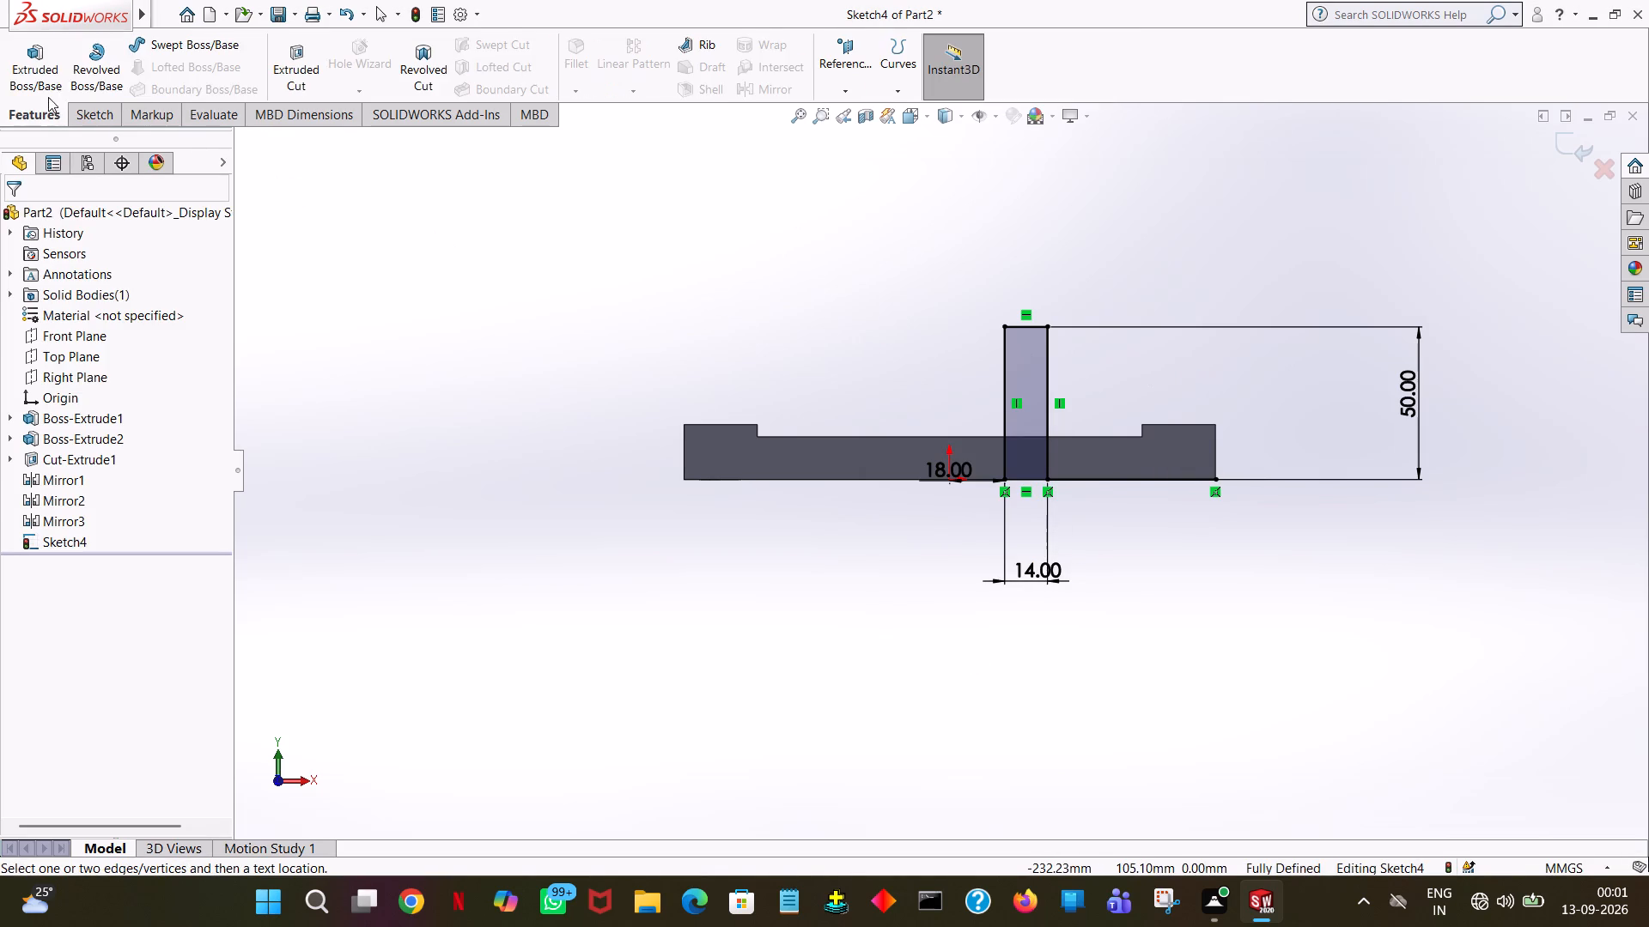
click(46, 63)
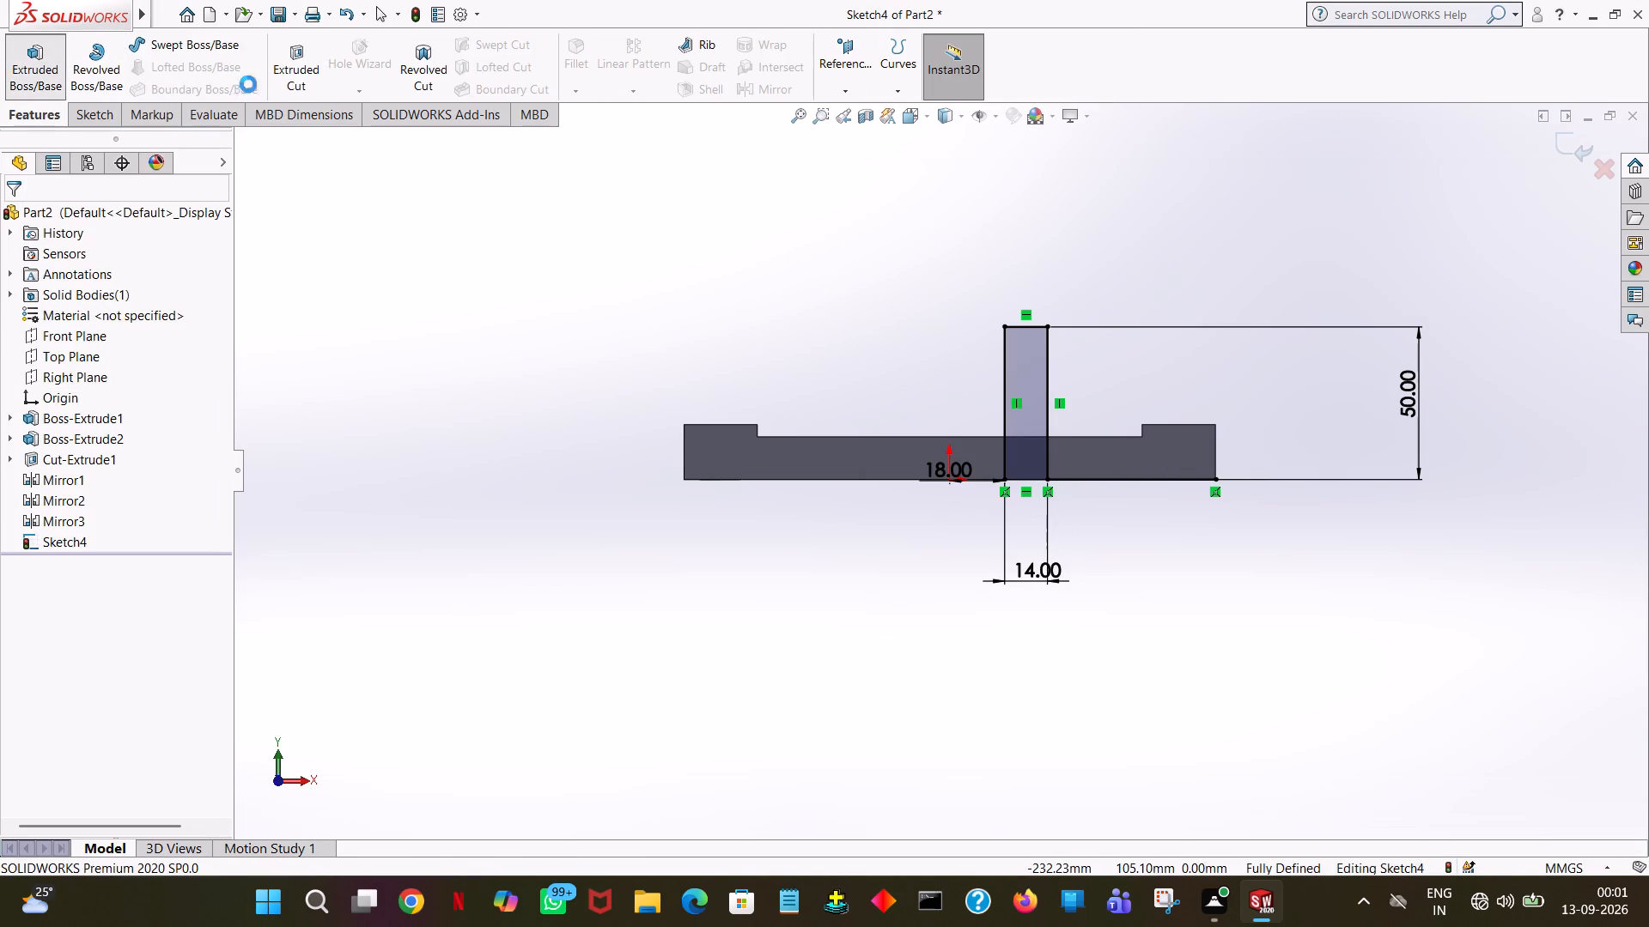
click(1024, 373)
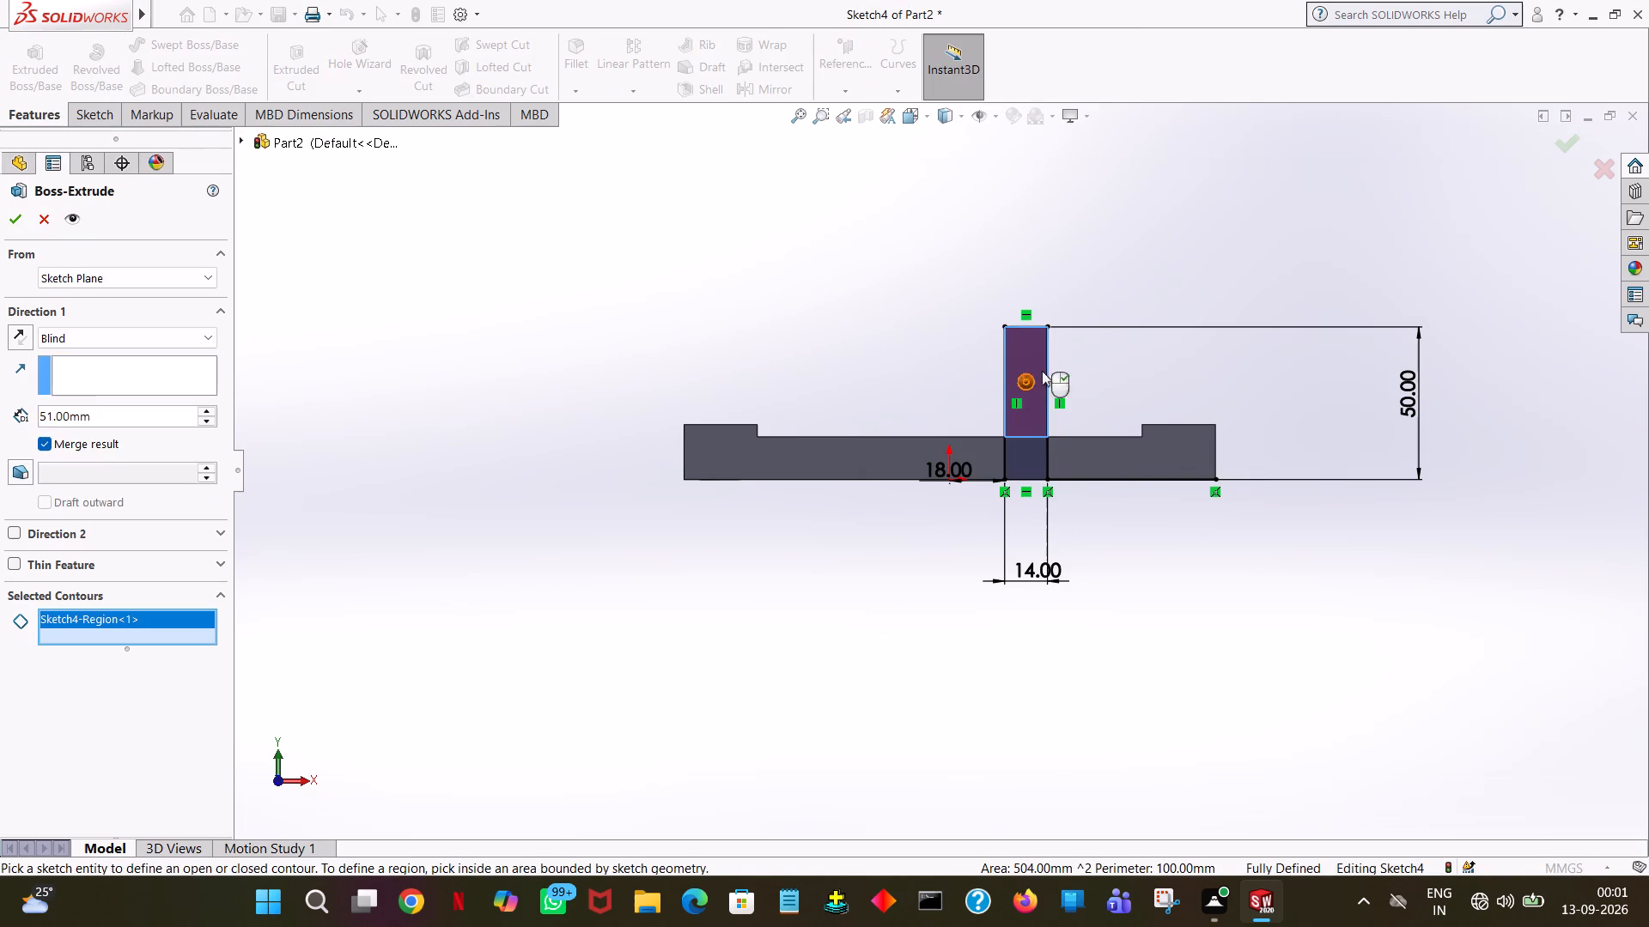
middle_drag(1221, 391, 1101, 408)
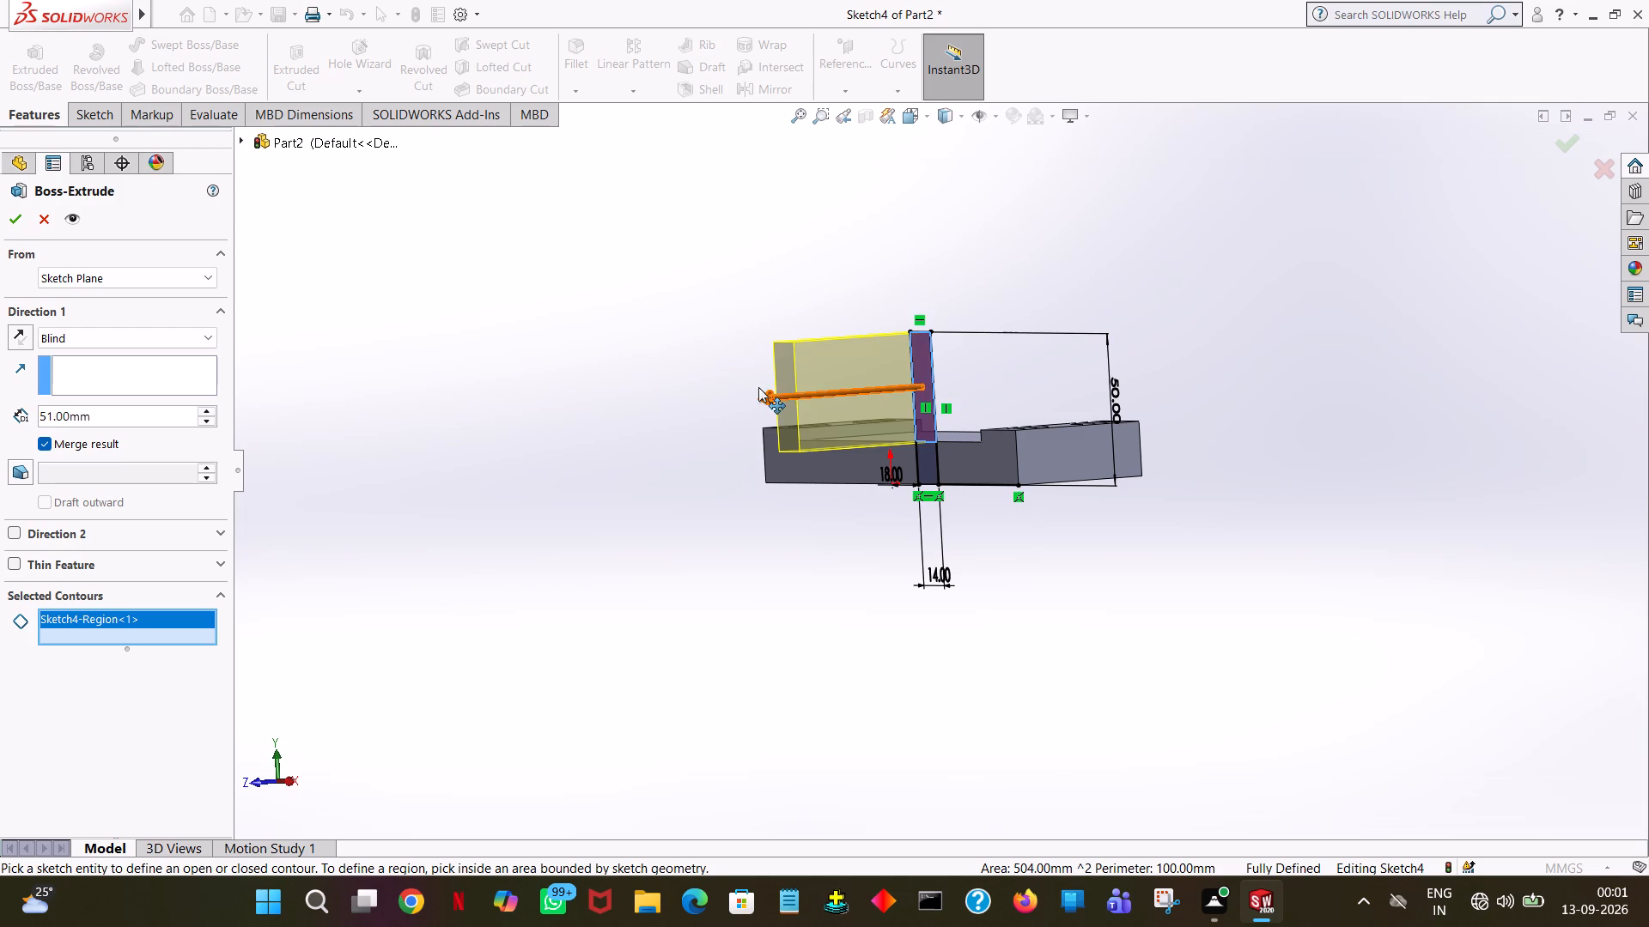
drag(758, 387, 1368, 408)
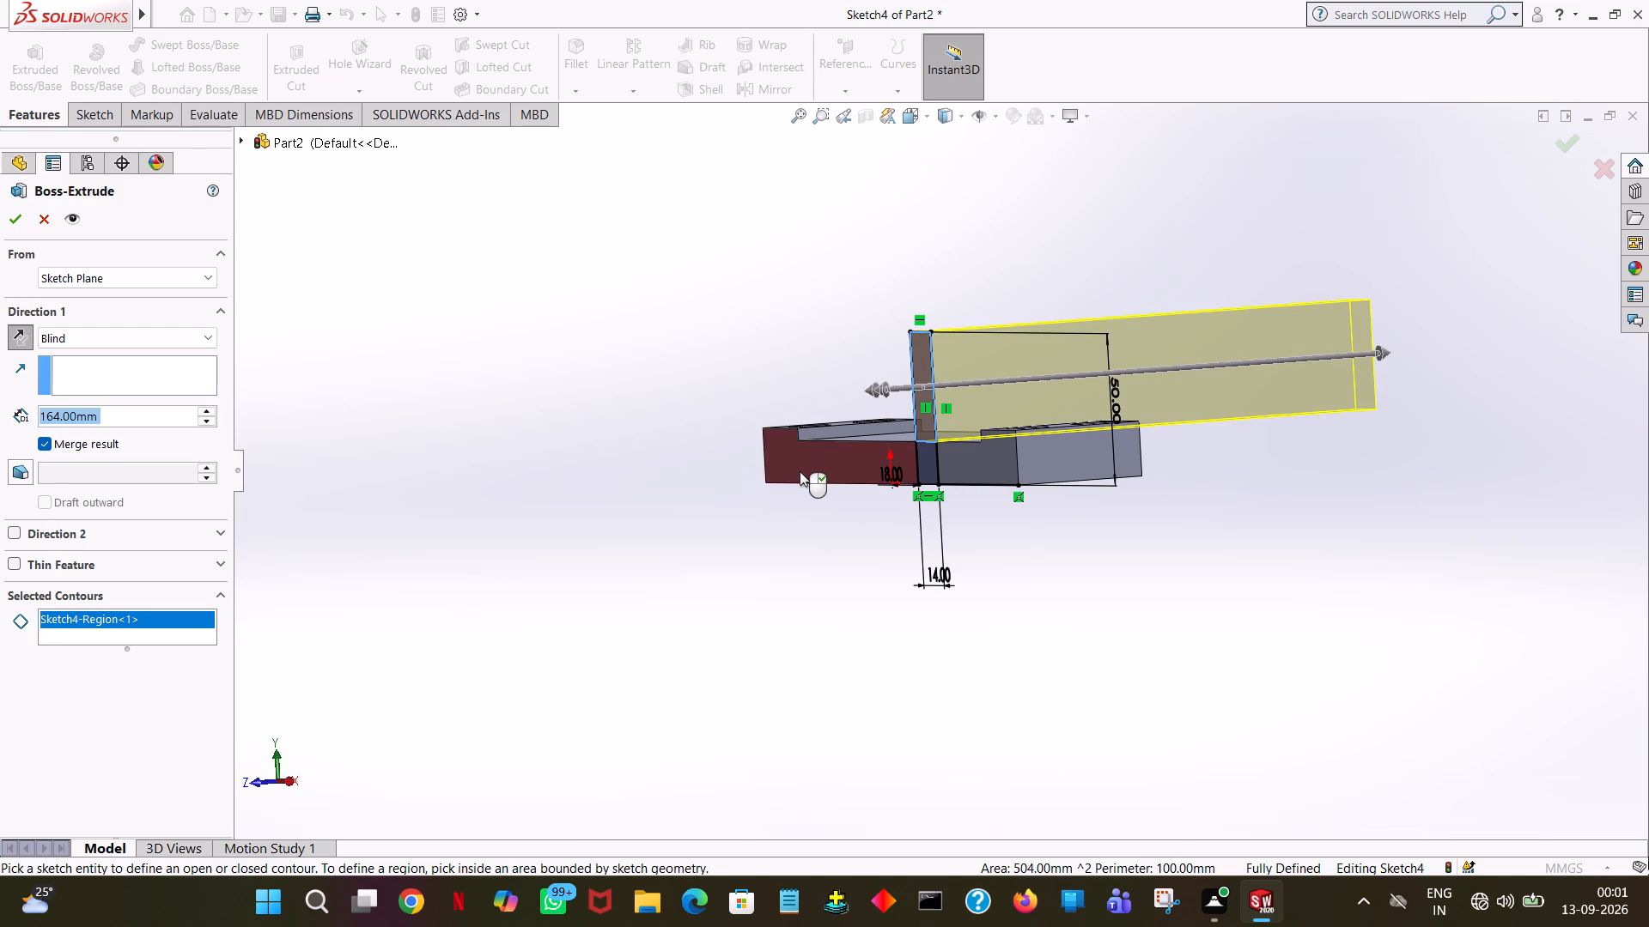
text(46)
key(Return)
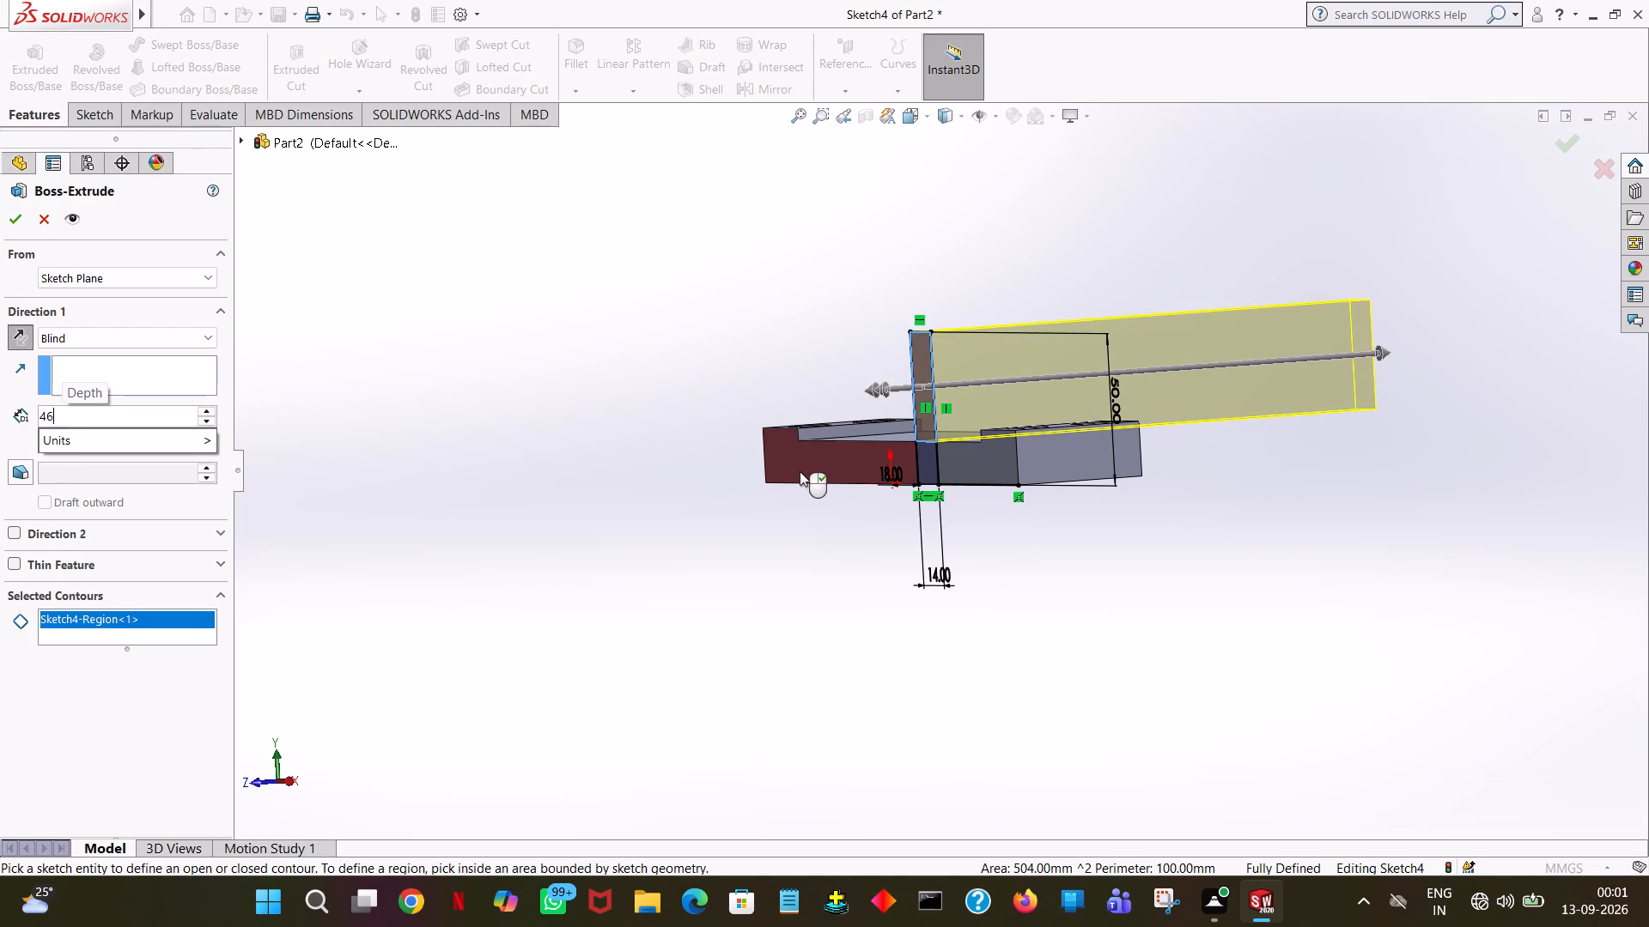
click(6, 215)
Start a boss sketch on the upright's outer +X face and draw a 23 mm radius circle centred on its top edge's midpoint.
middle_drag(1502, 319, 1433, 447)
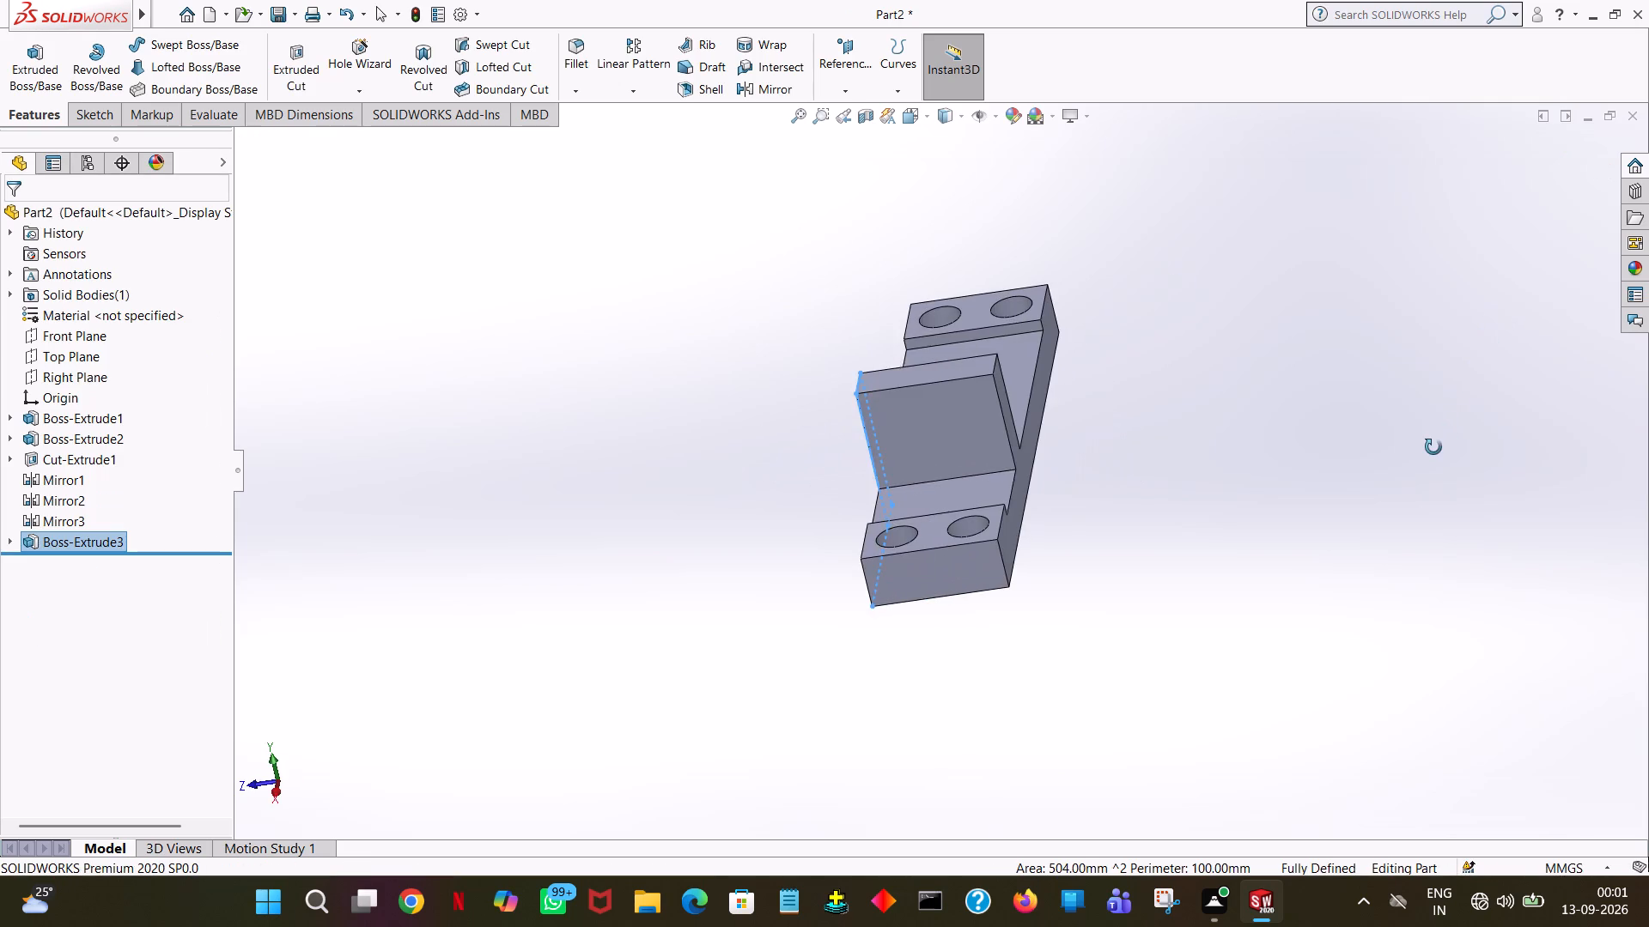
middle_drag(1433, 447, 1440, 417)
click(1415, 409)
middle_drag(1408, 423, 1549, 231)
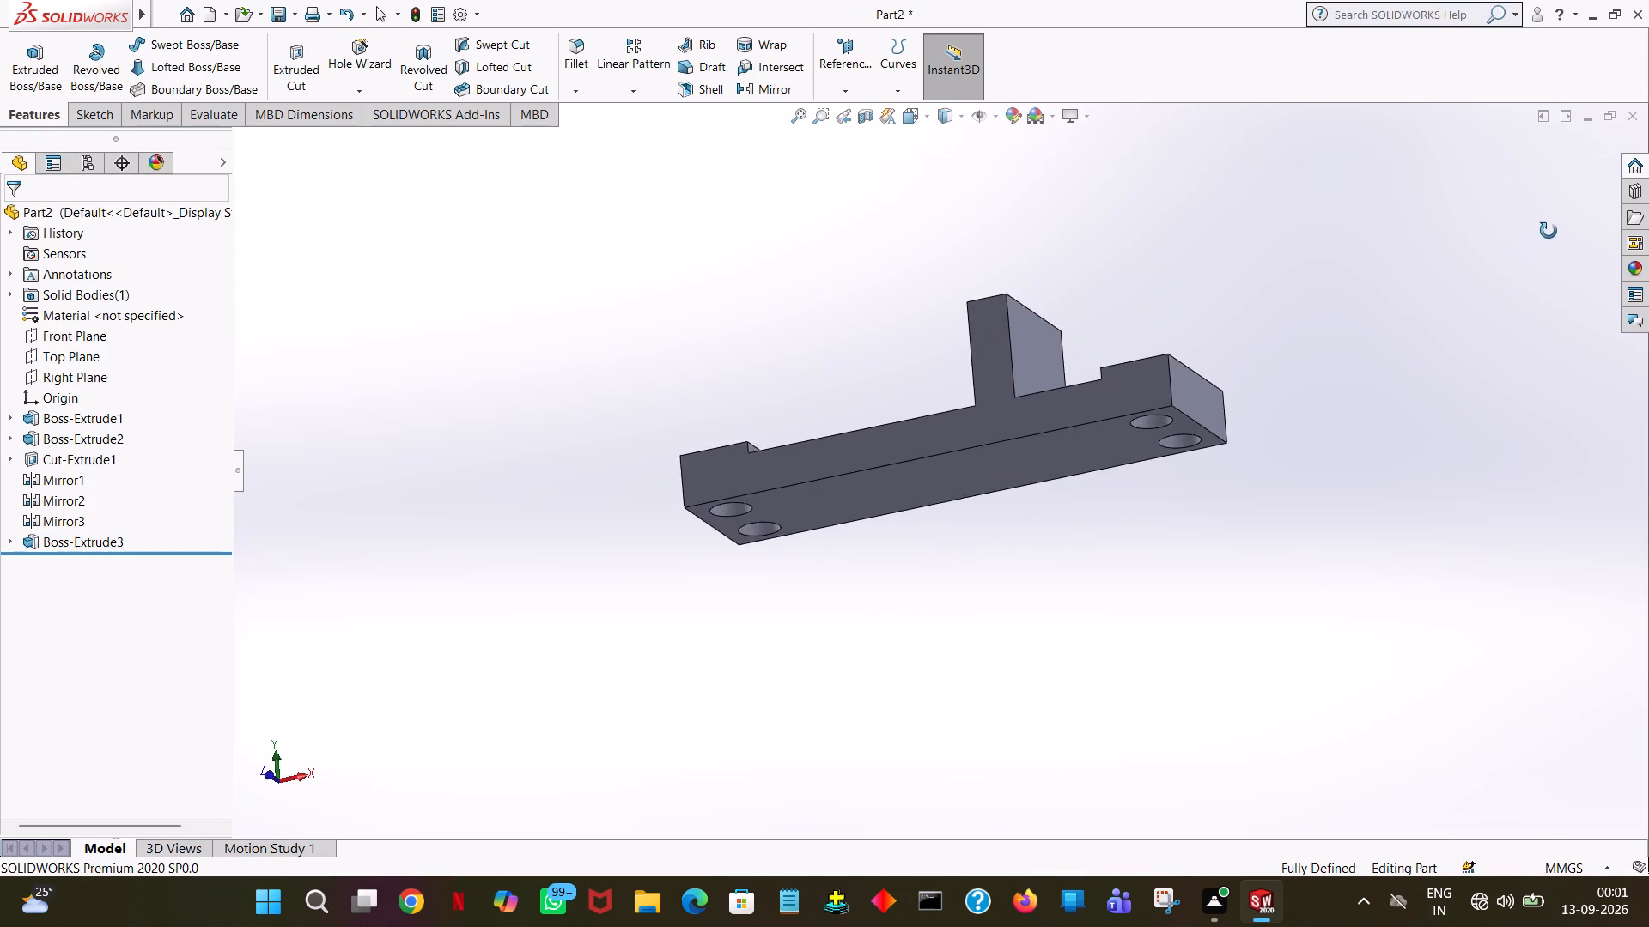
middle_drag(1549, 231, 1427, 354)
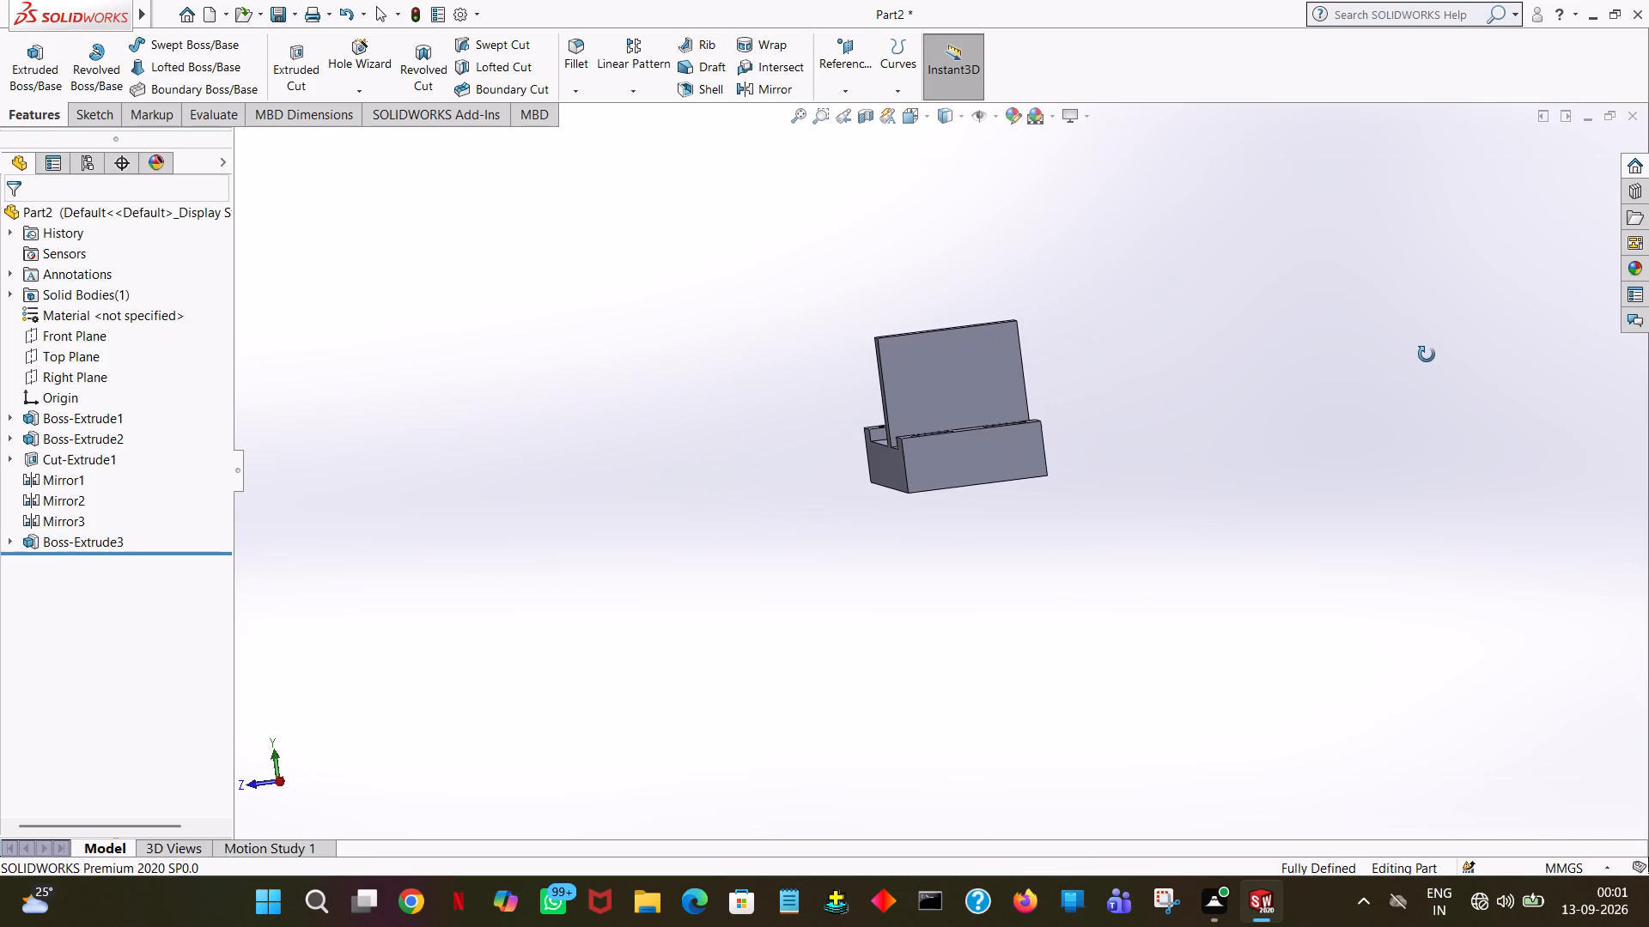
middle_drag(1427, 354, 1424, 354)
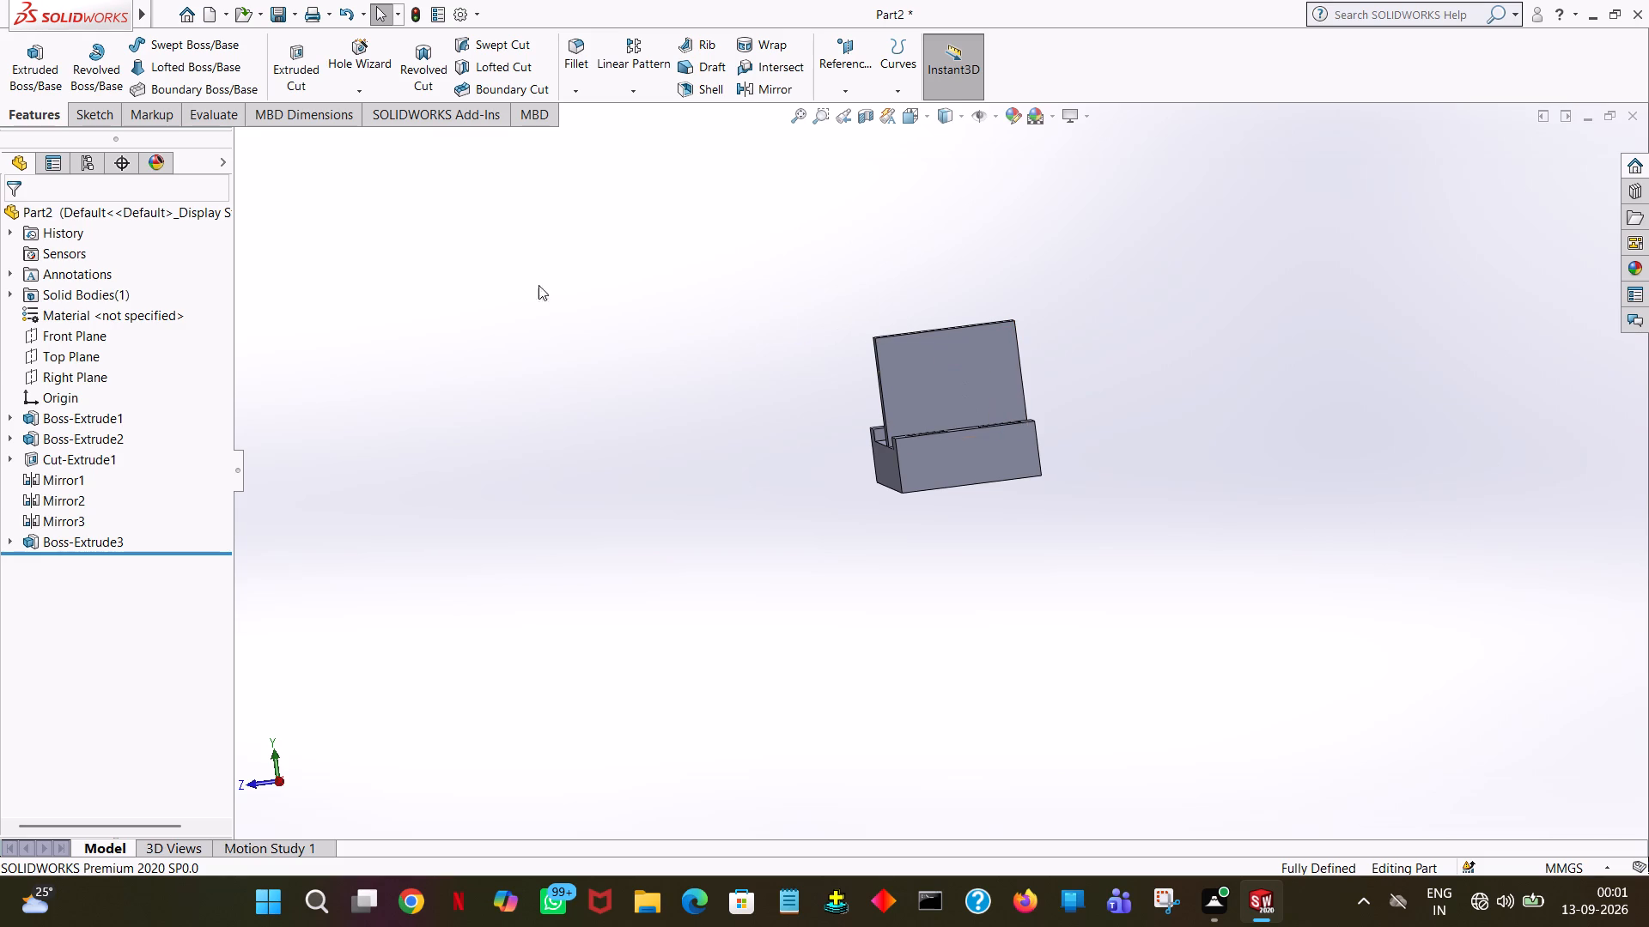
click(34, 60)
click(974, 352)
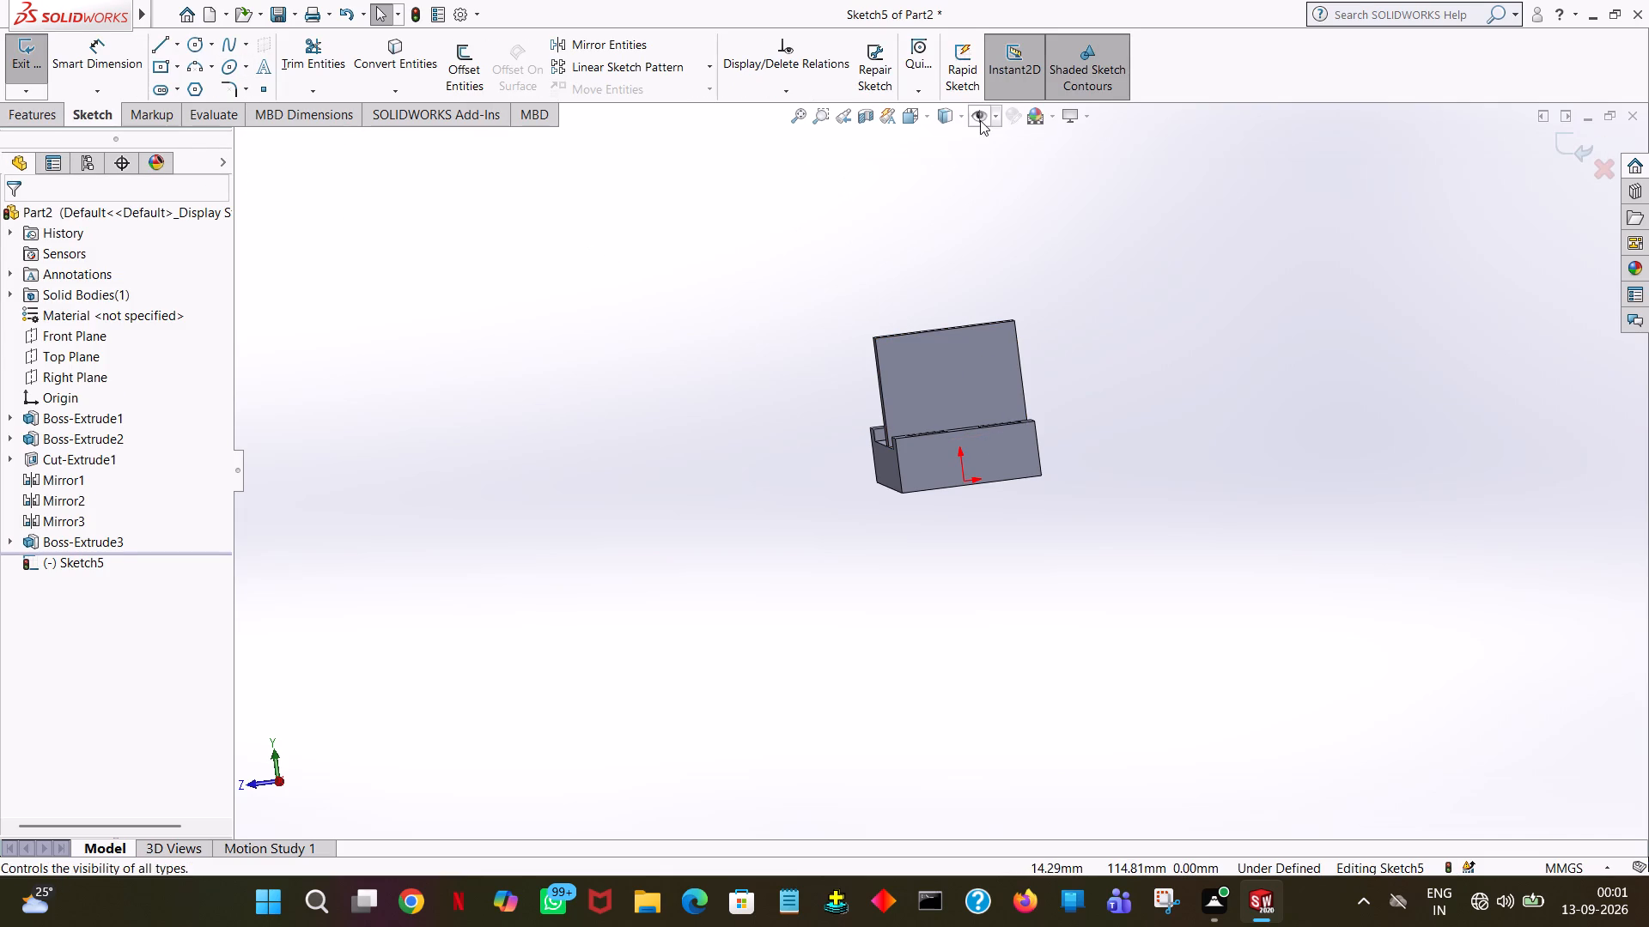
click(928, 123)
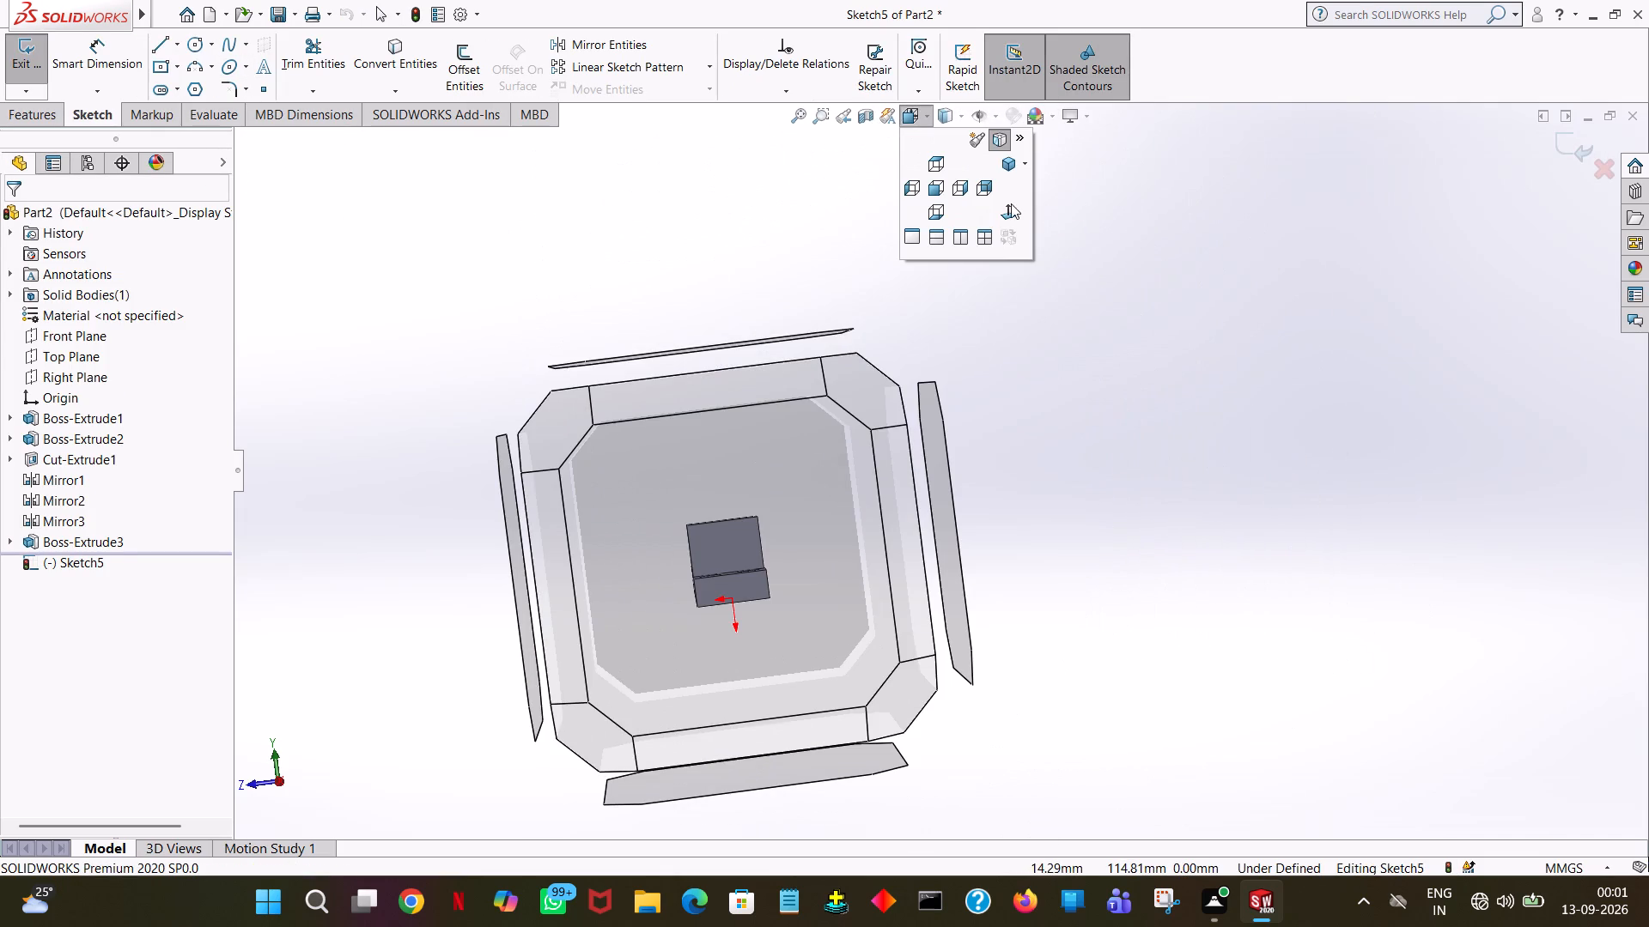
click(1012, 204)
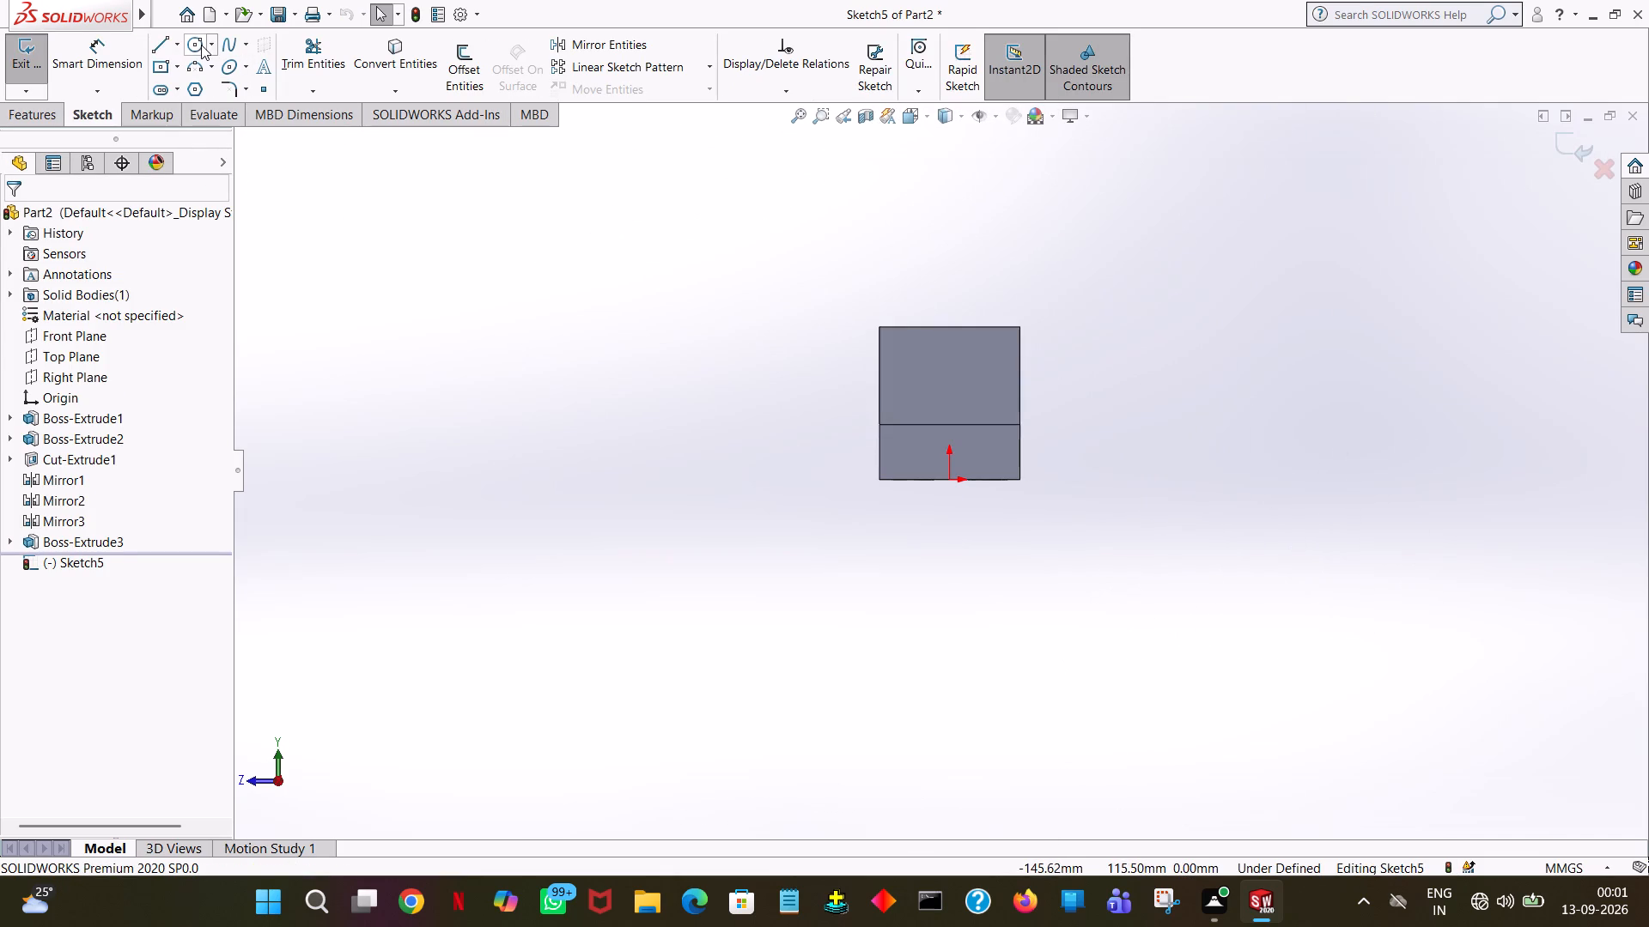
click(201, 45)
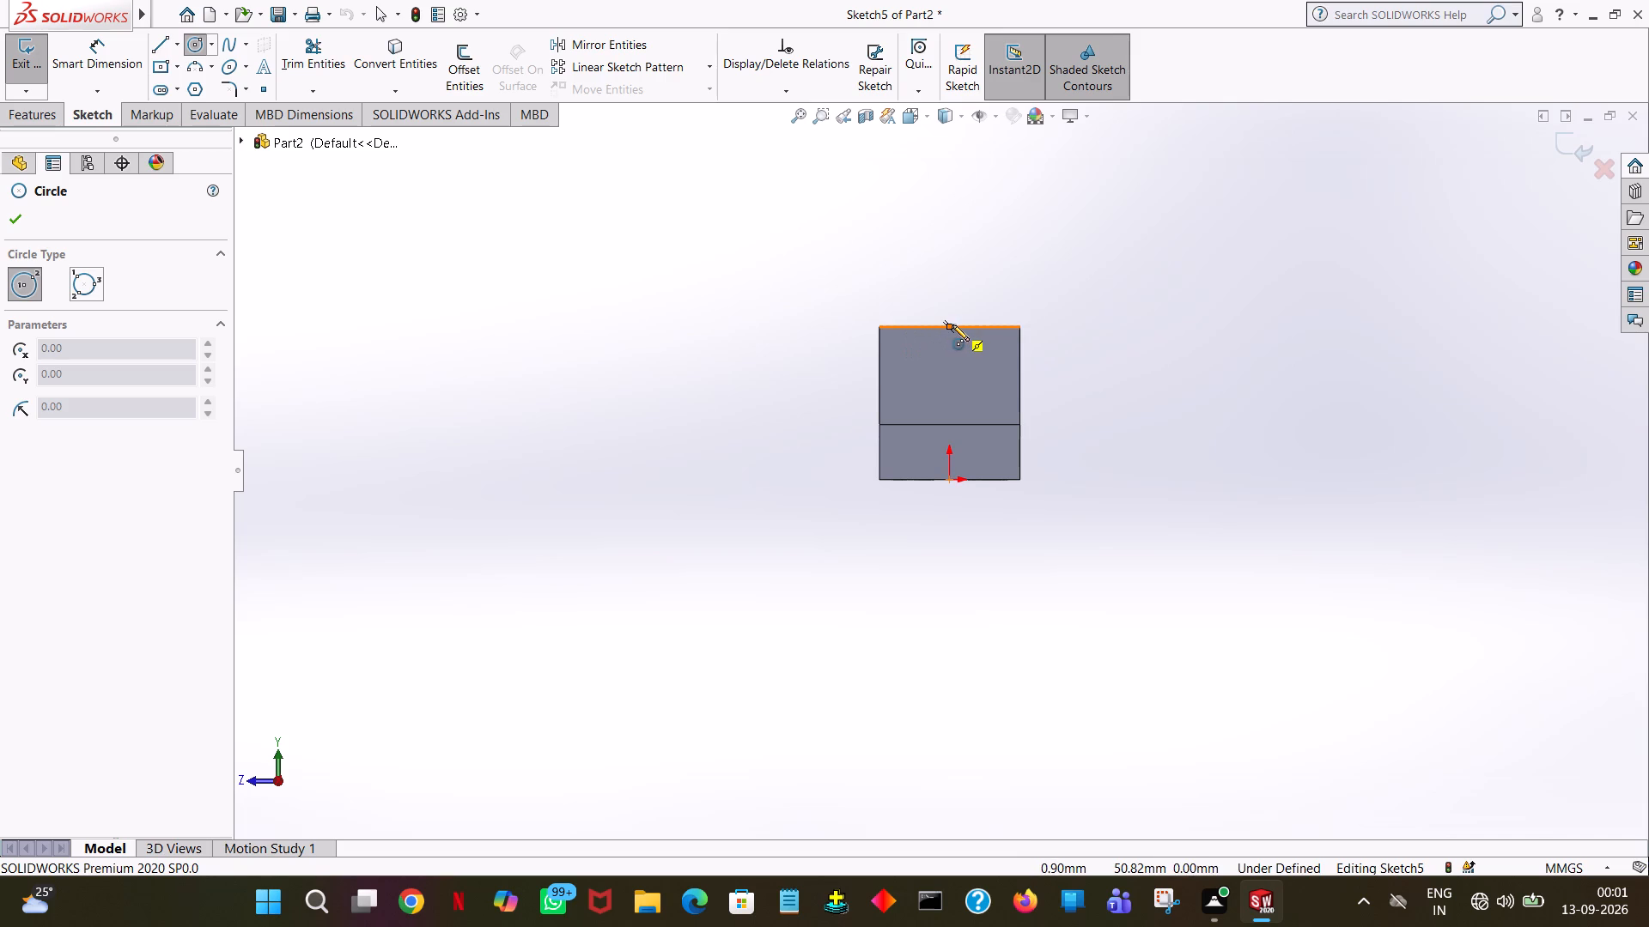
click(947, 324)
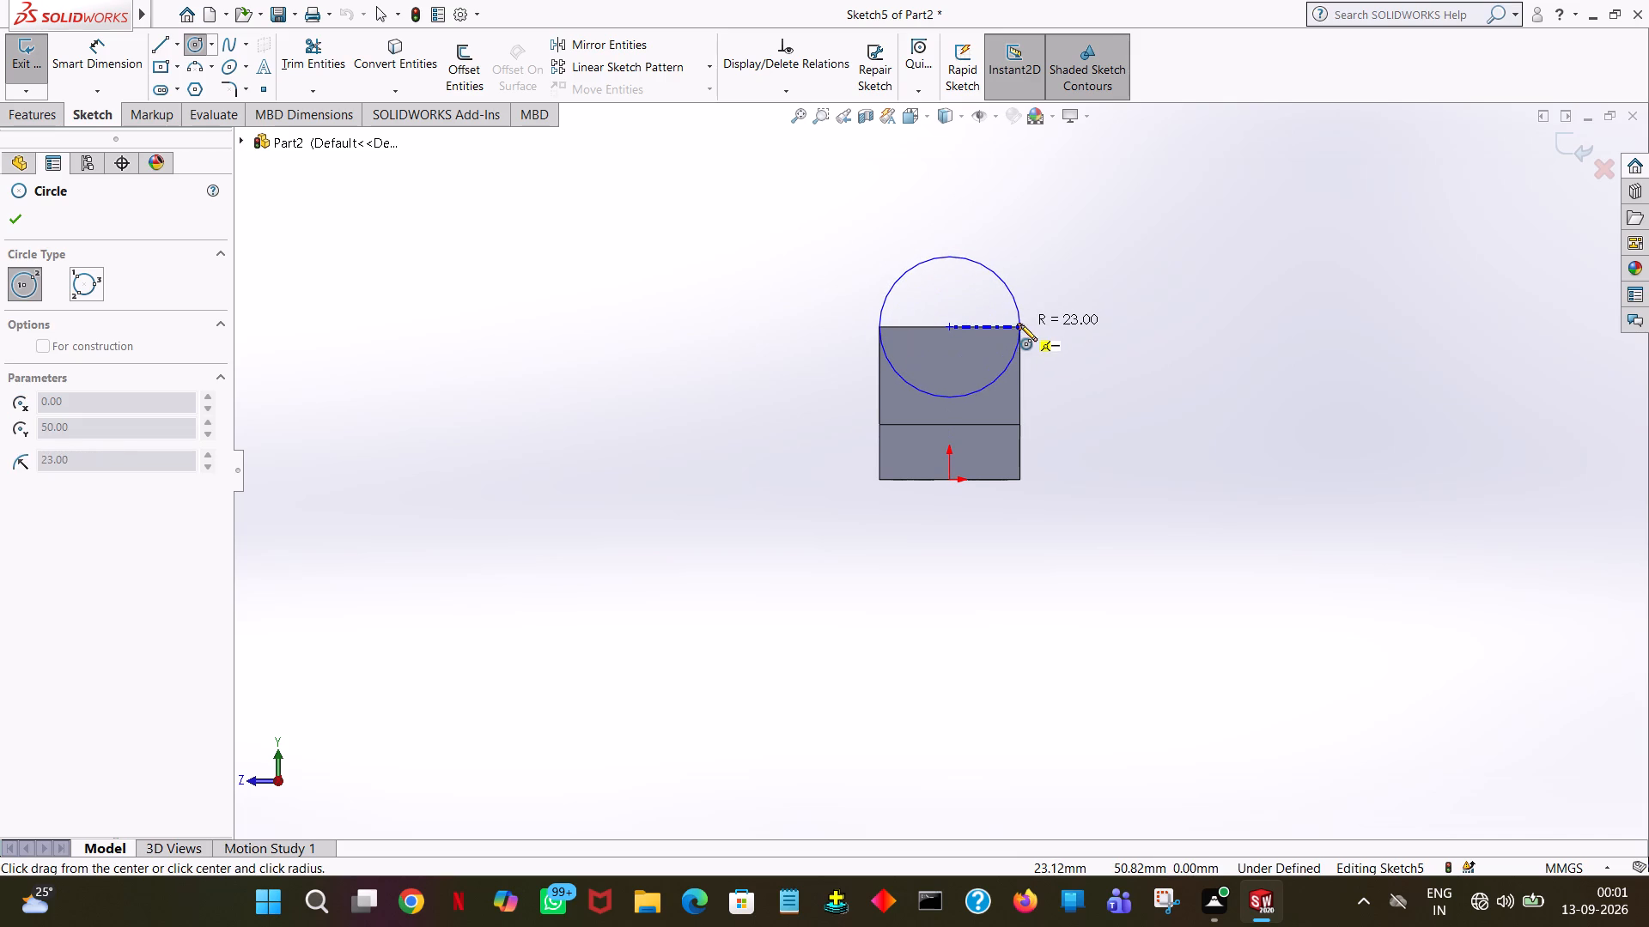
click(1020, 324)
right_click(1126, 326)
click(1154, 339)
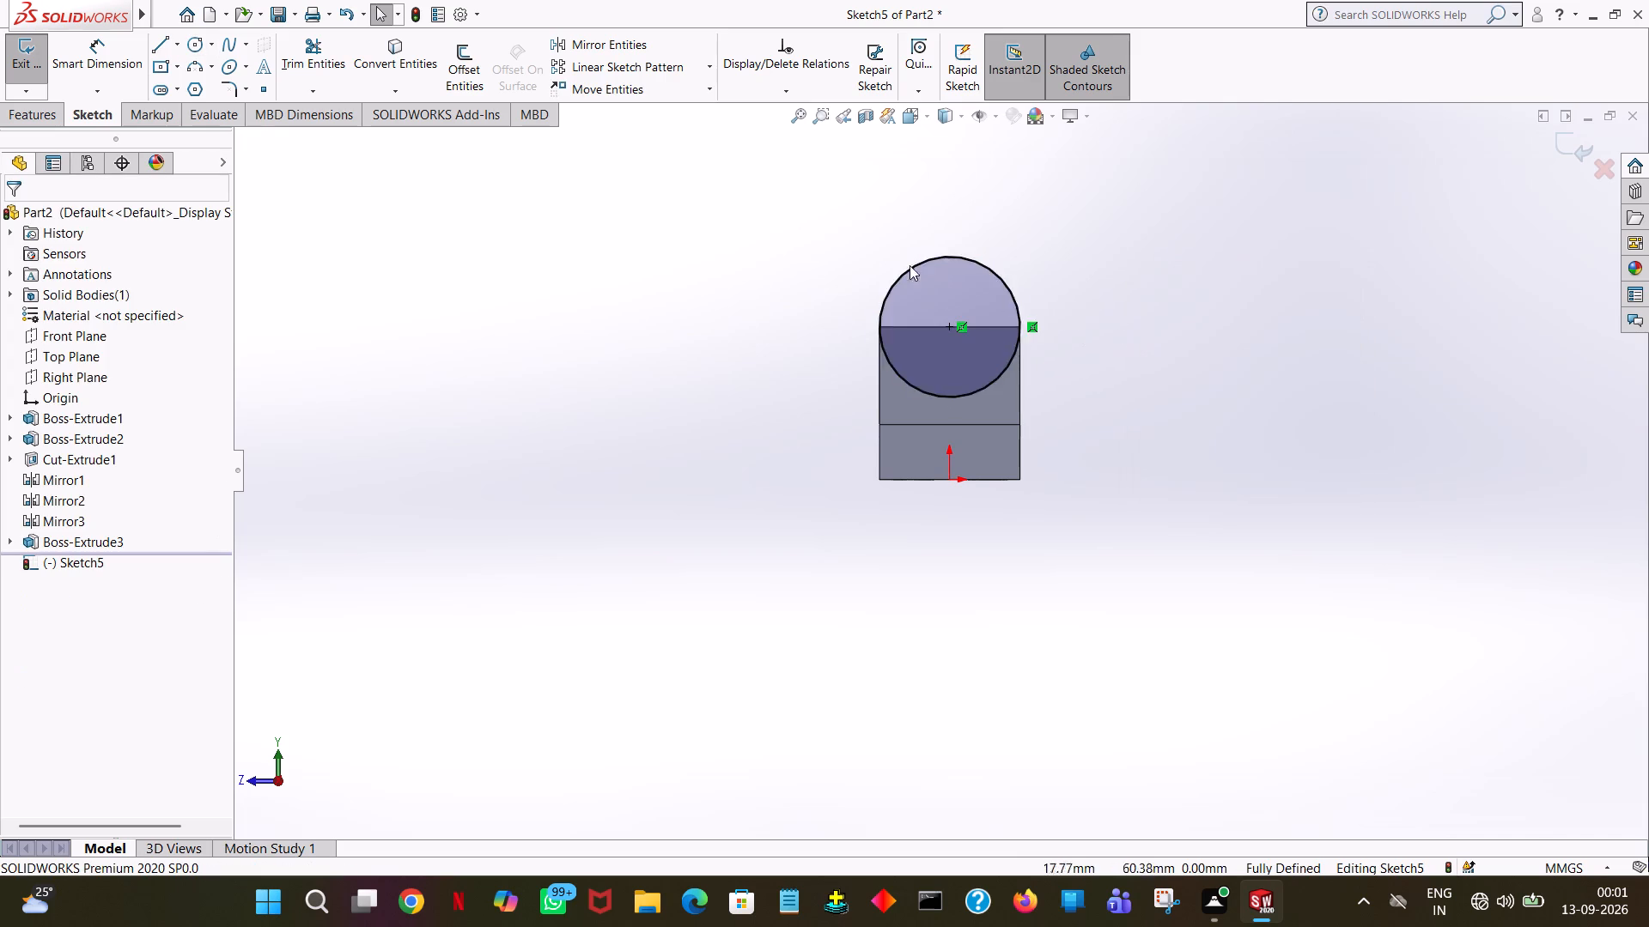
Draw lines from the circle's top to its centre and out to the upright's -Z corner, and trim the circle to that quarter.
click(152, 48)
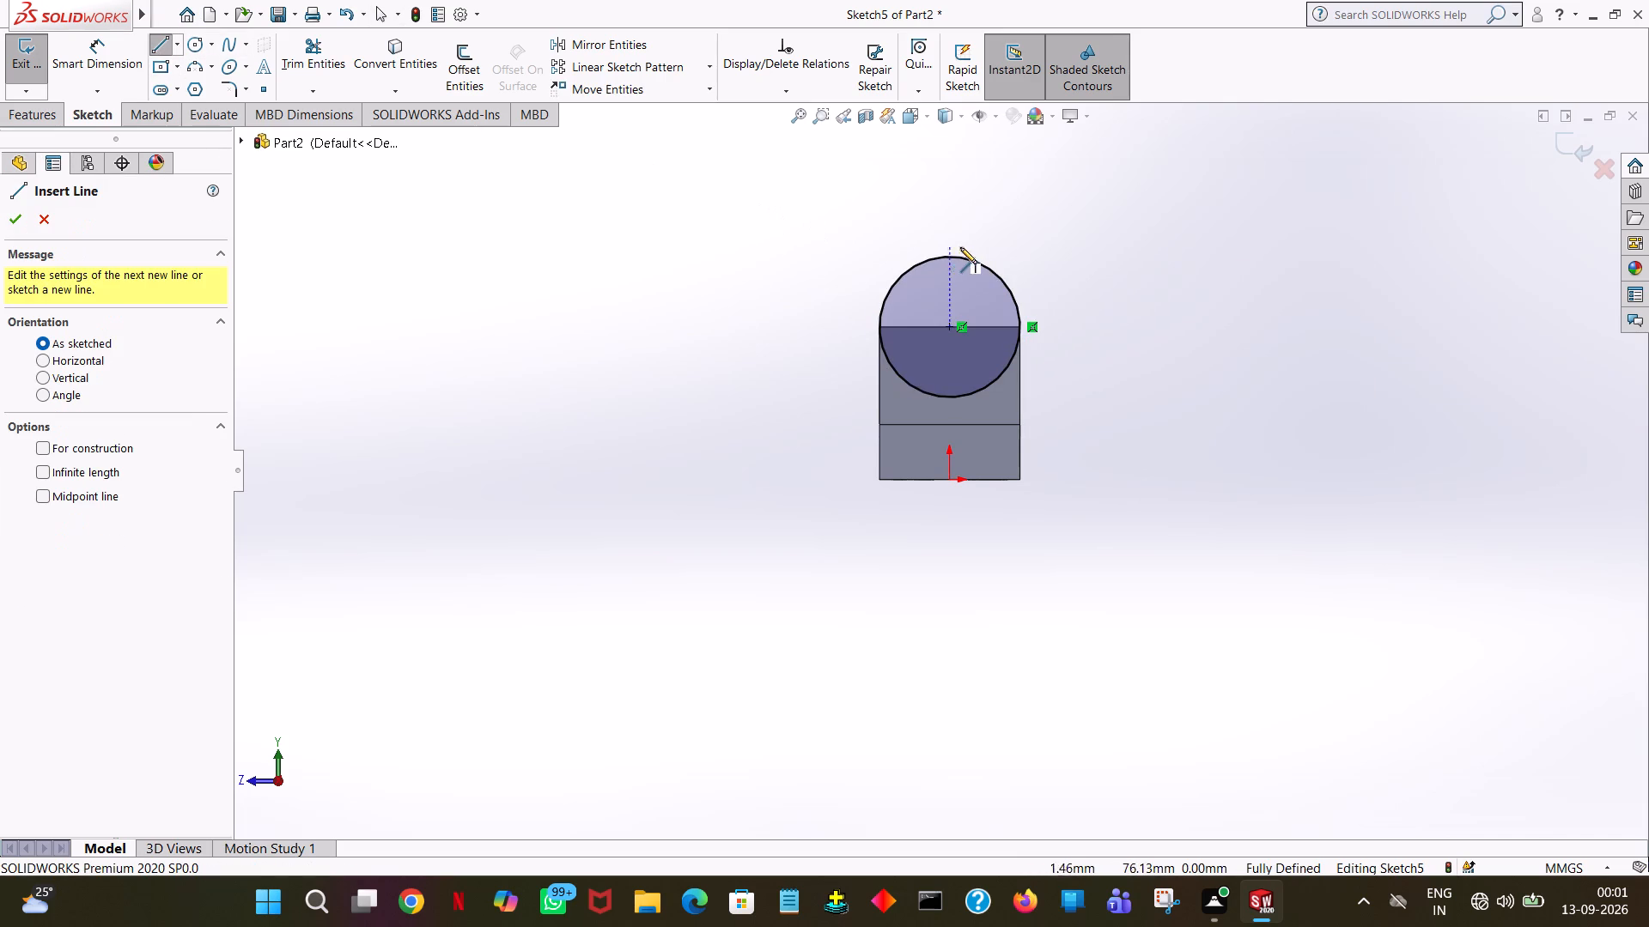
click(949, 256)
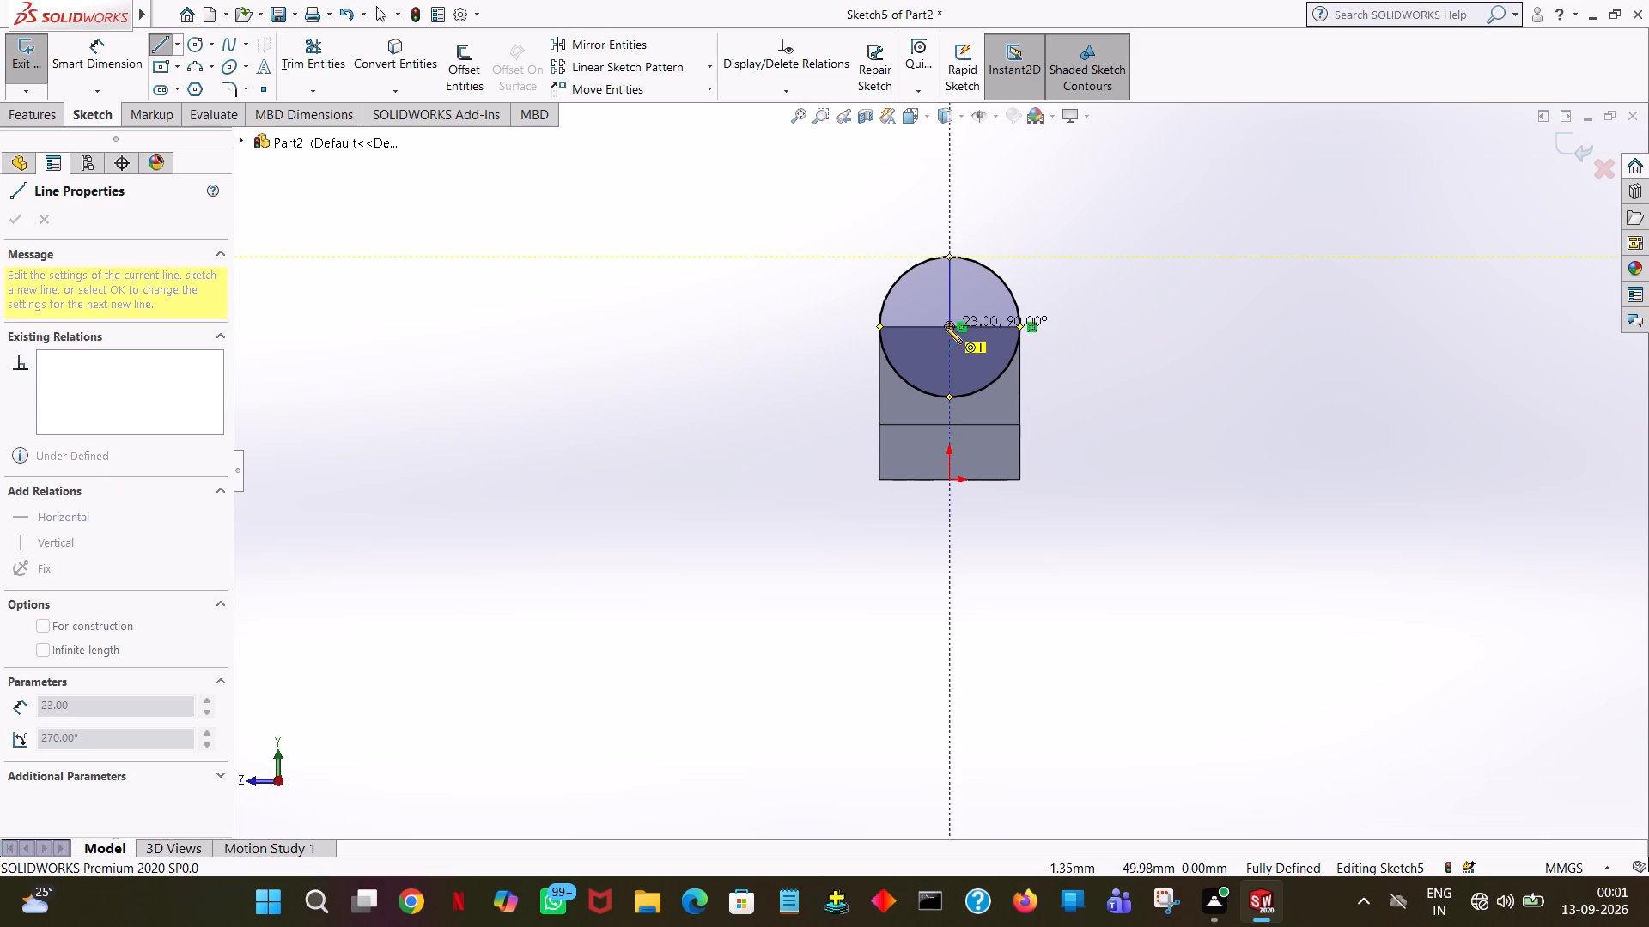
click(947, 327)
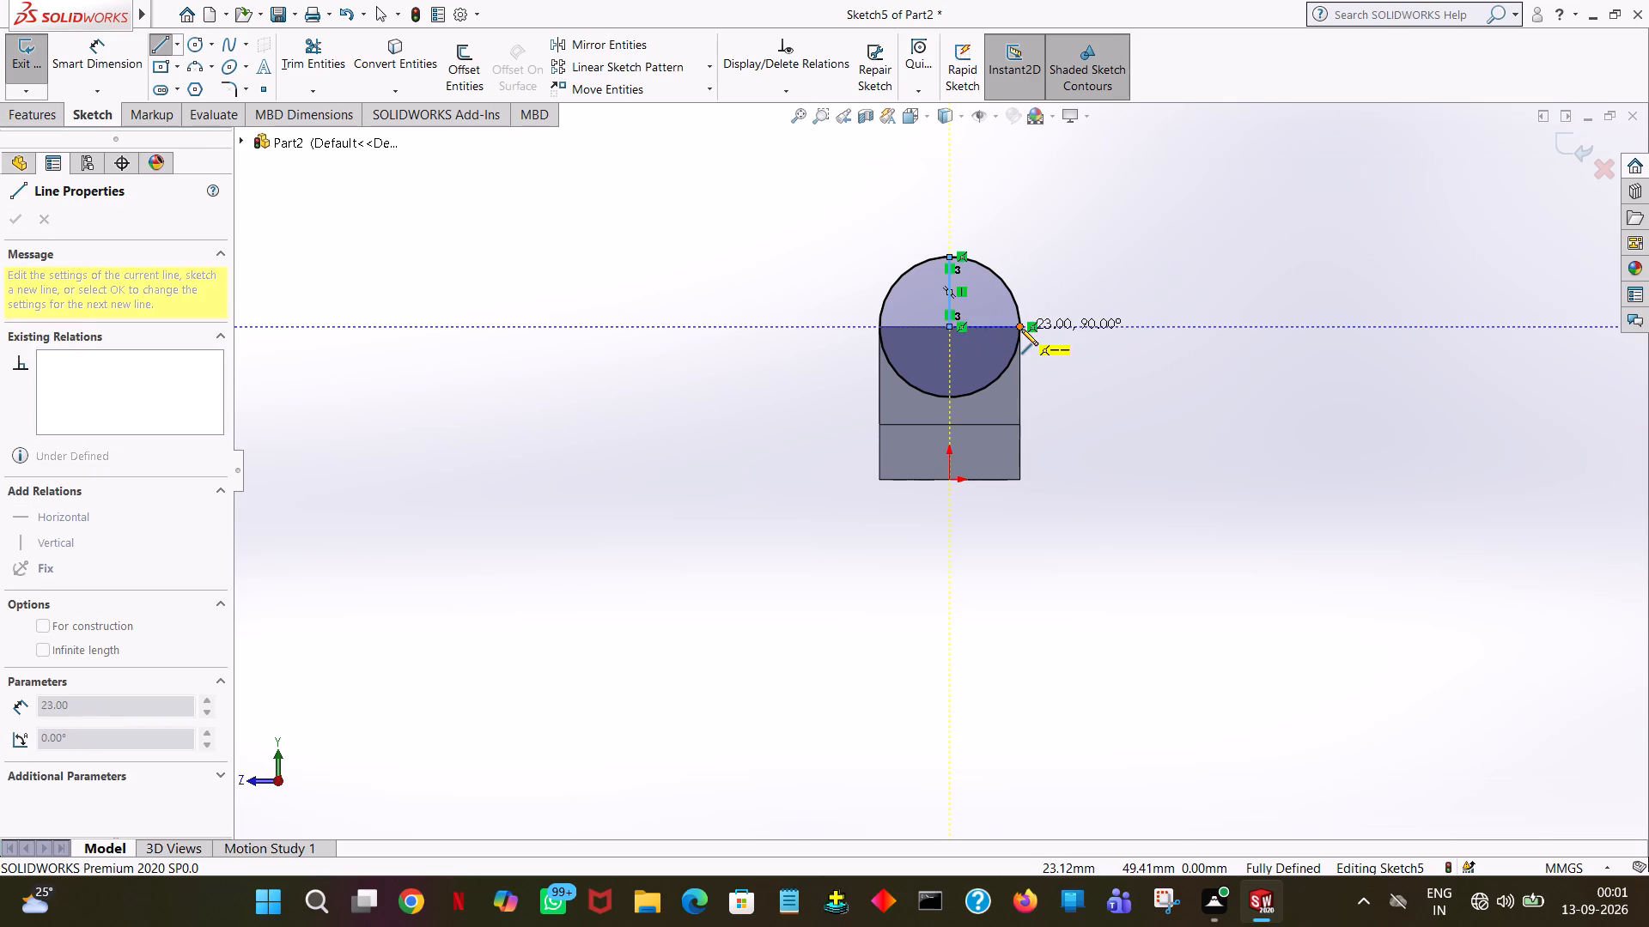
click(1021, 329)
right_click(1021, 329)
click(1078, 348)
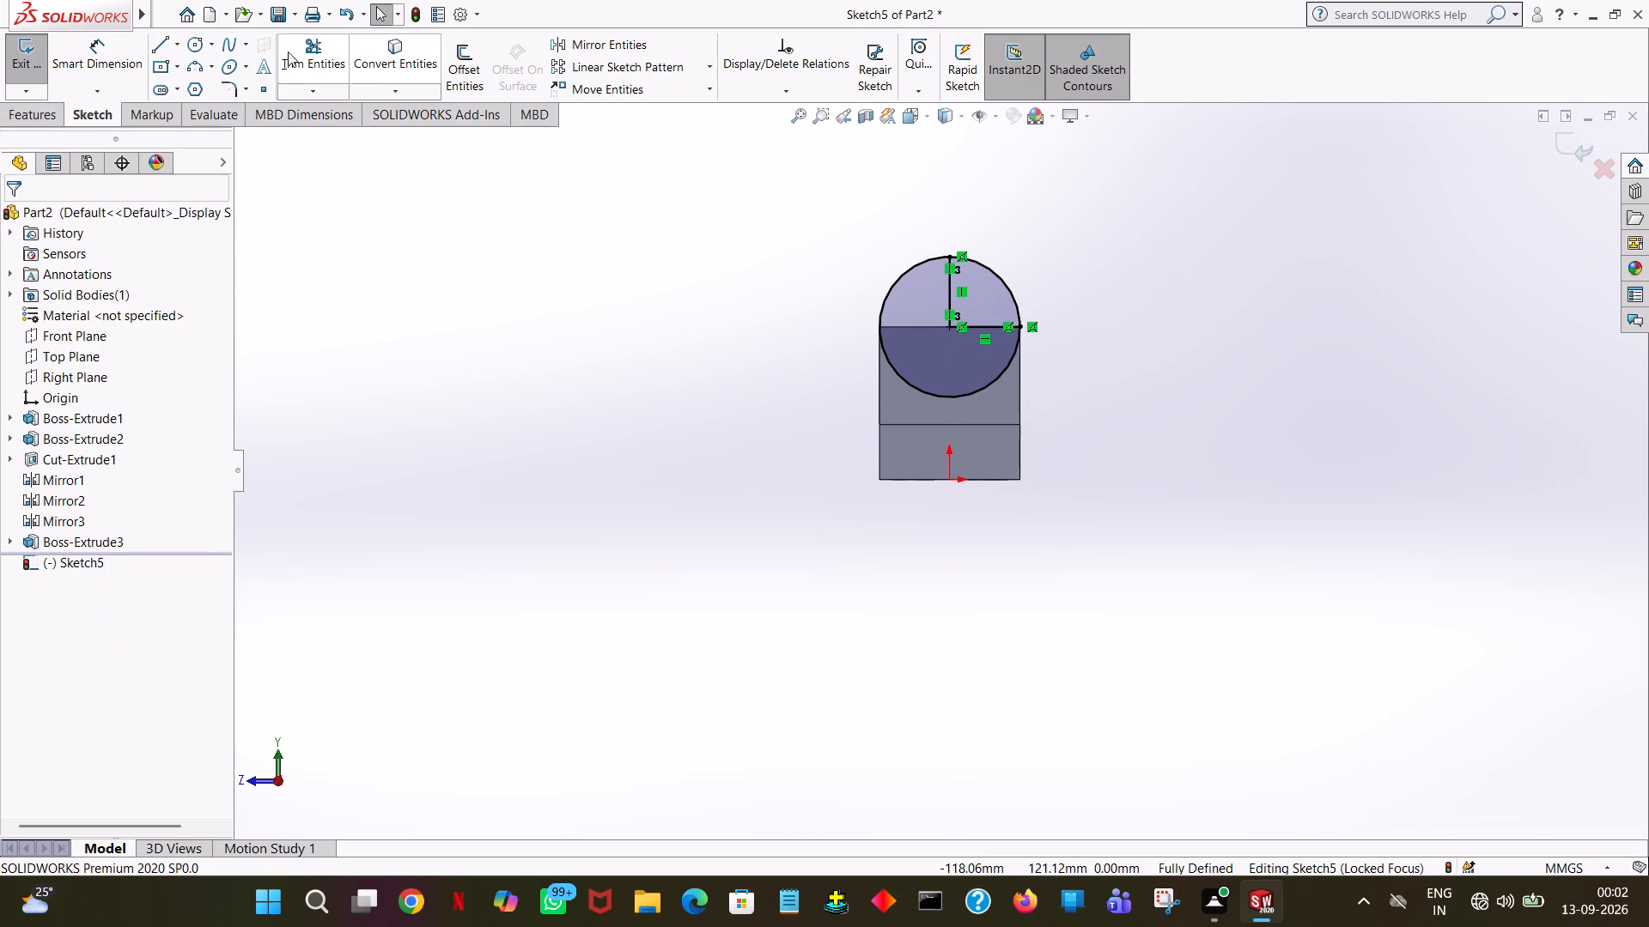
click(338, 60)
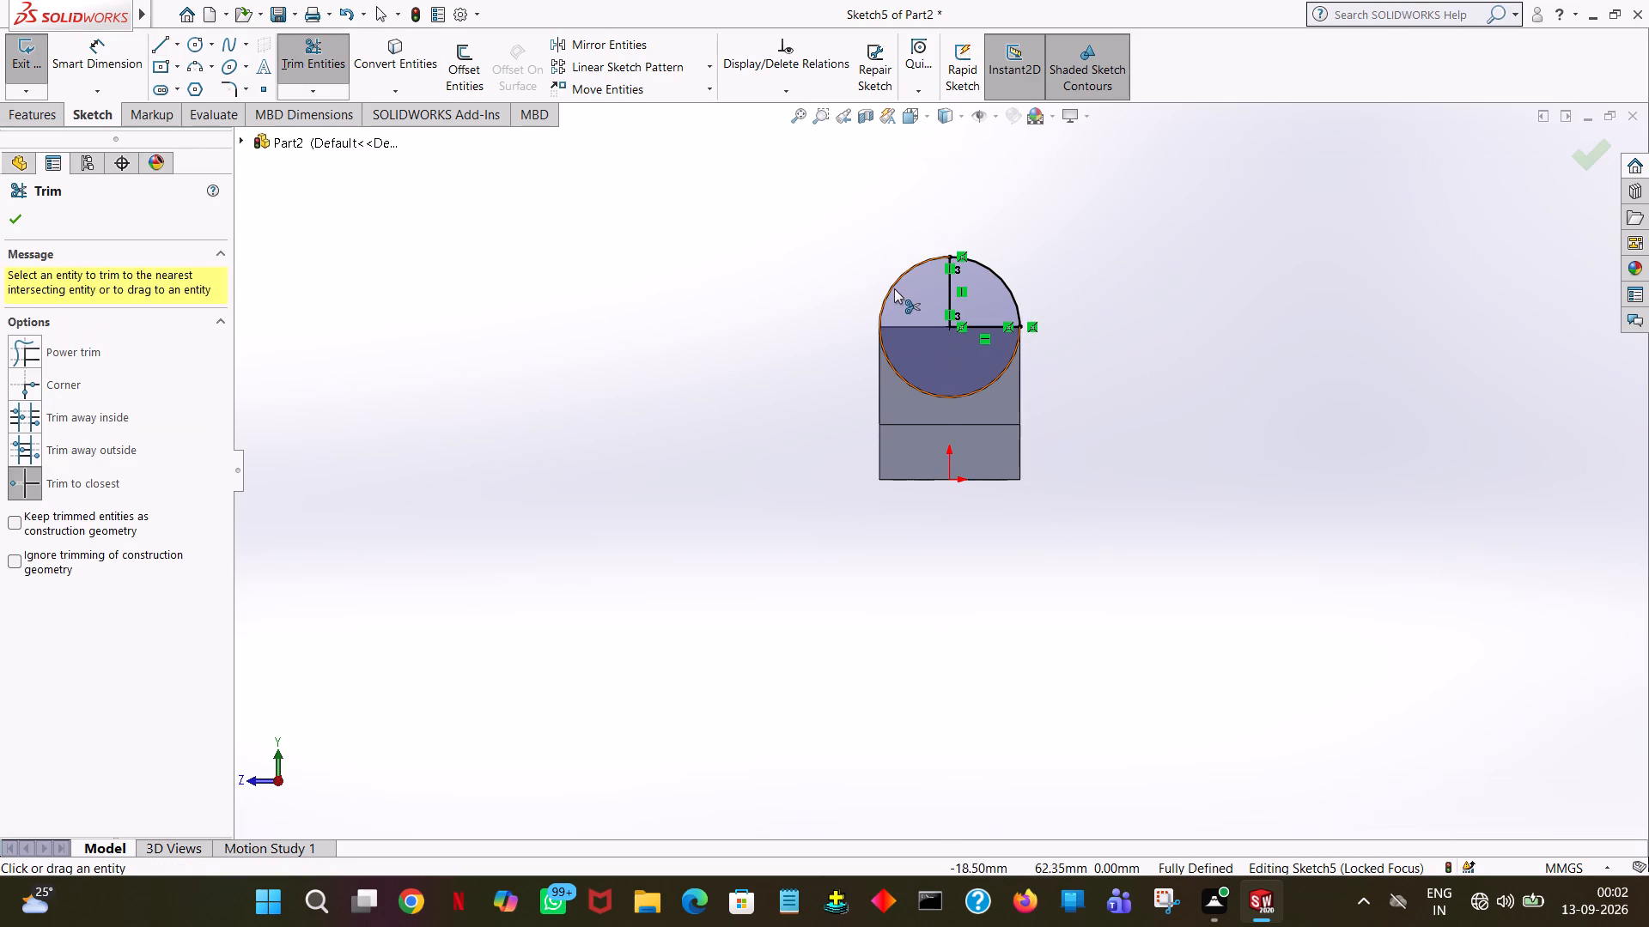
click(898, 284)
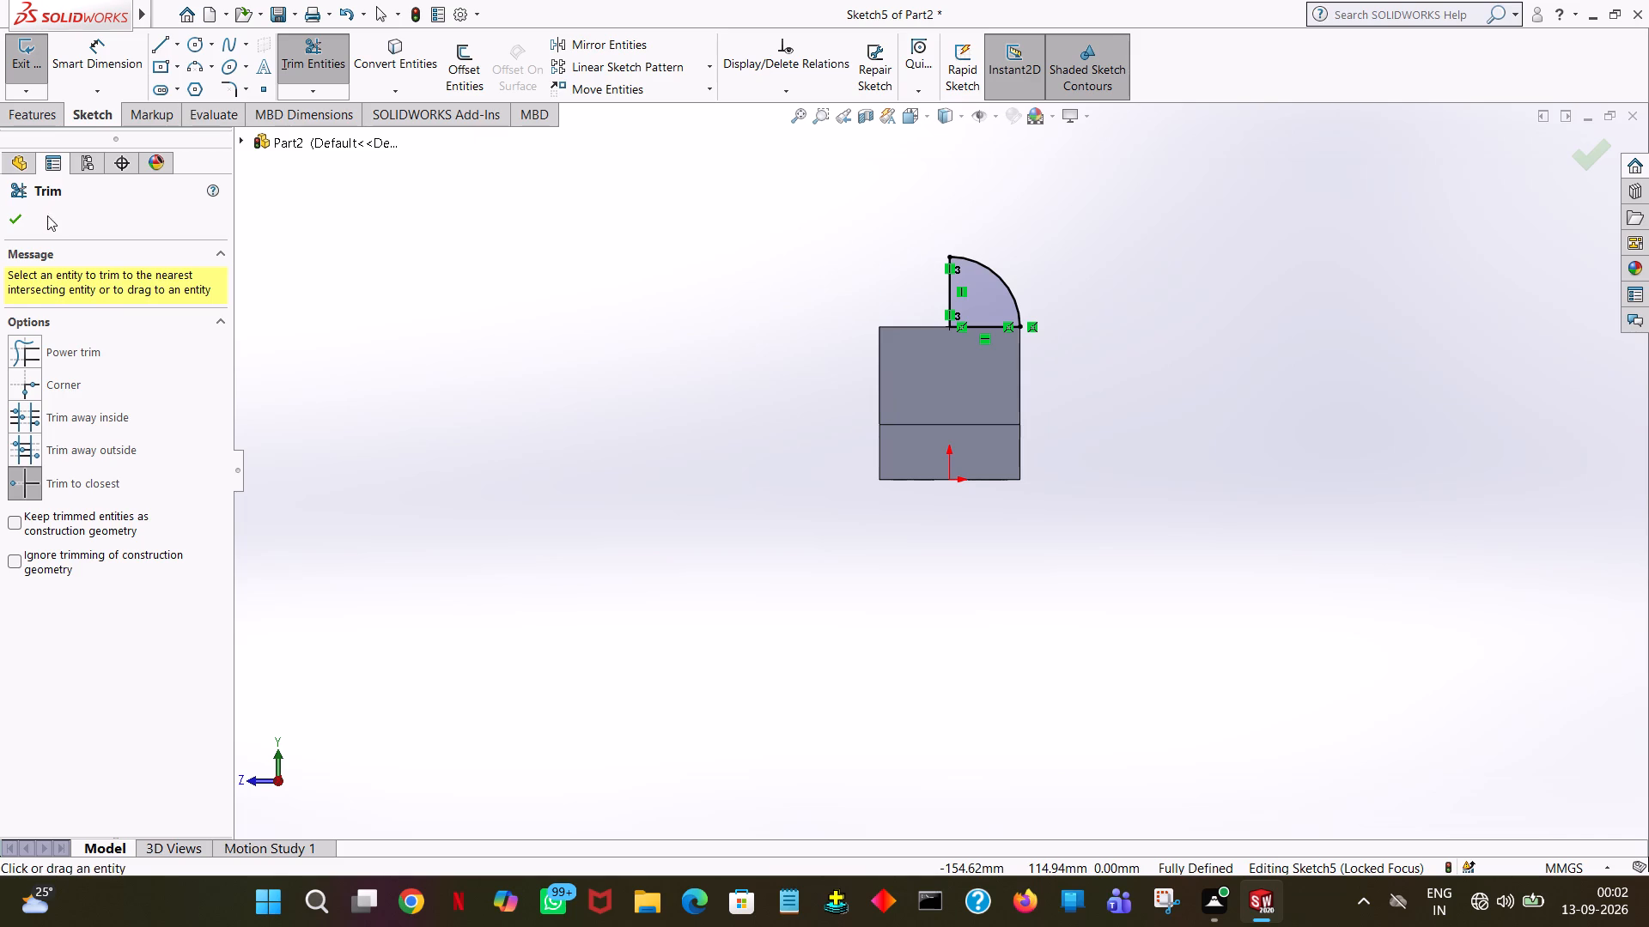
click(12, 218)
Extrude the quarter-circle profile 14 mm, reversed so it sits over the upright's thickness.
click(23, 115)
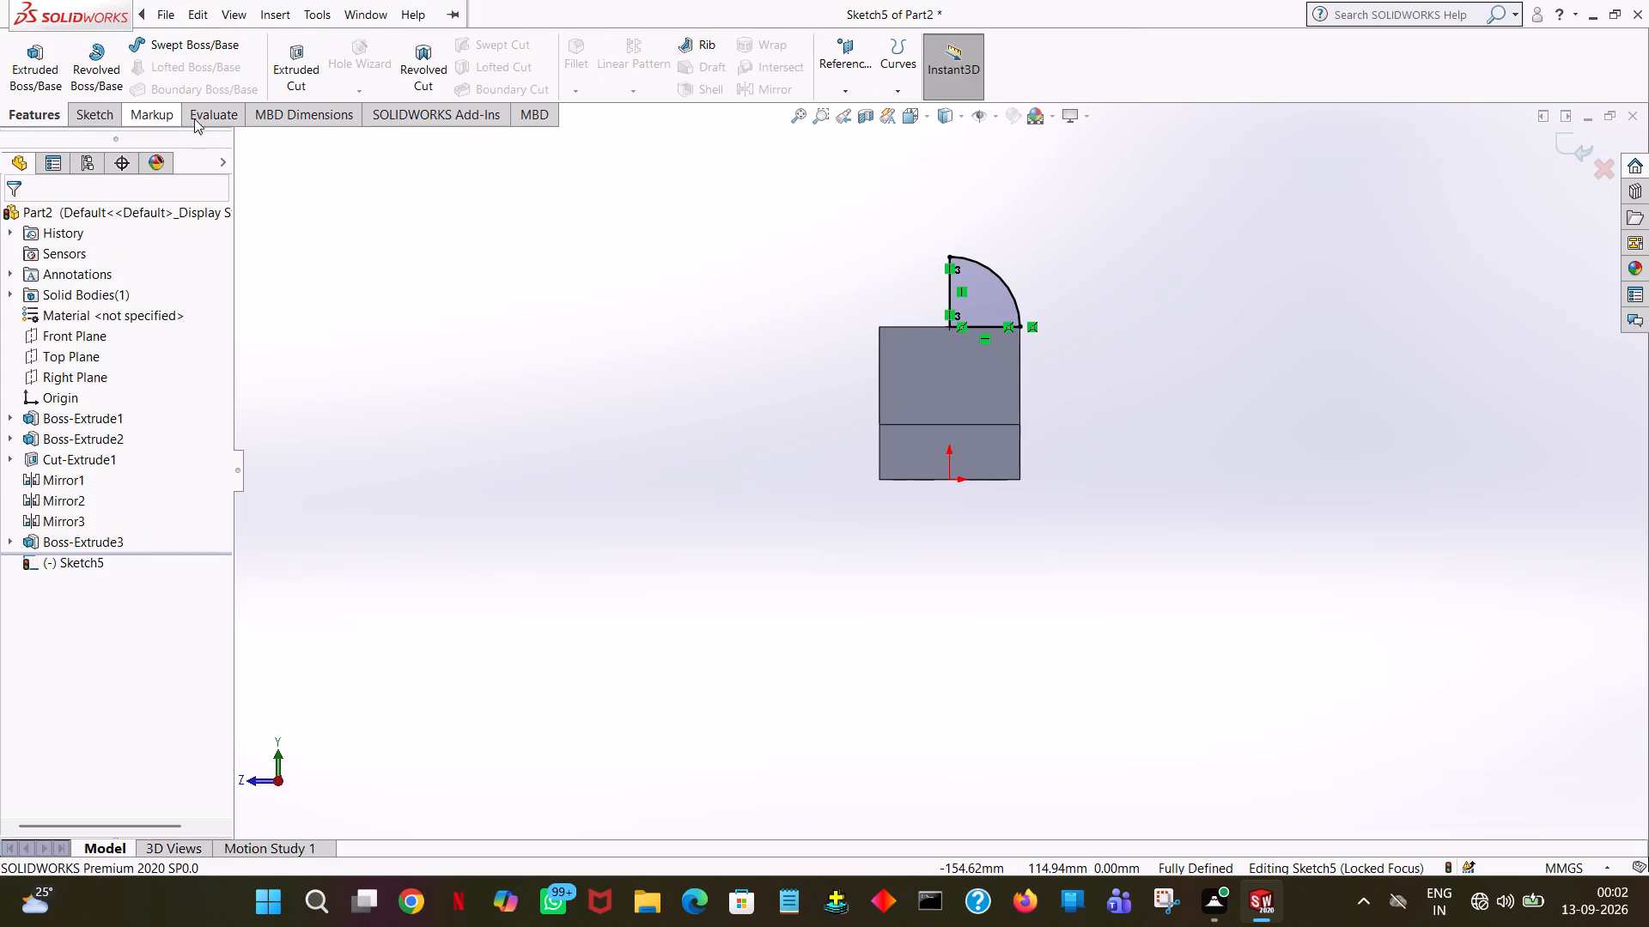
click(50, 76)
click(985, 299)
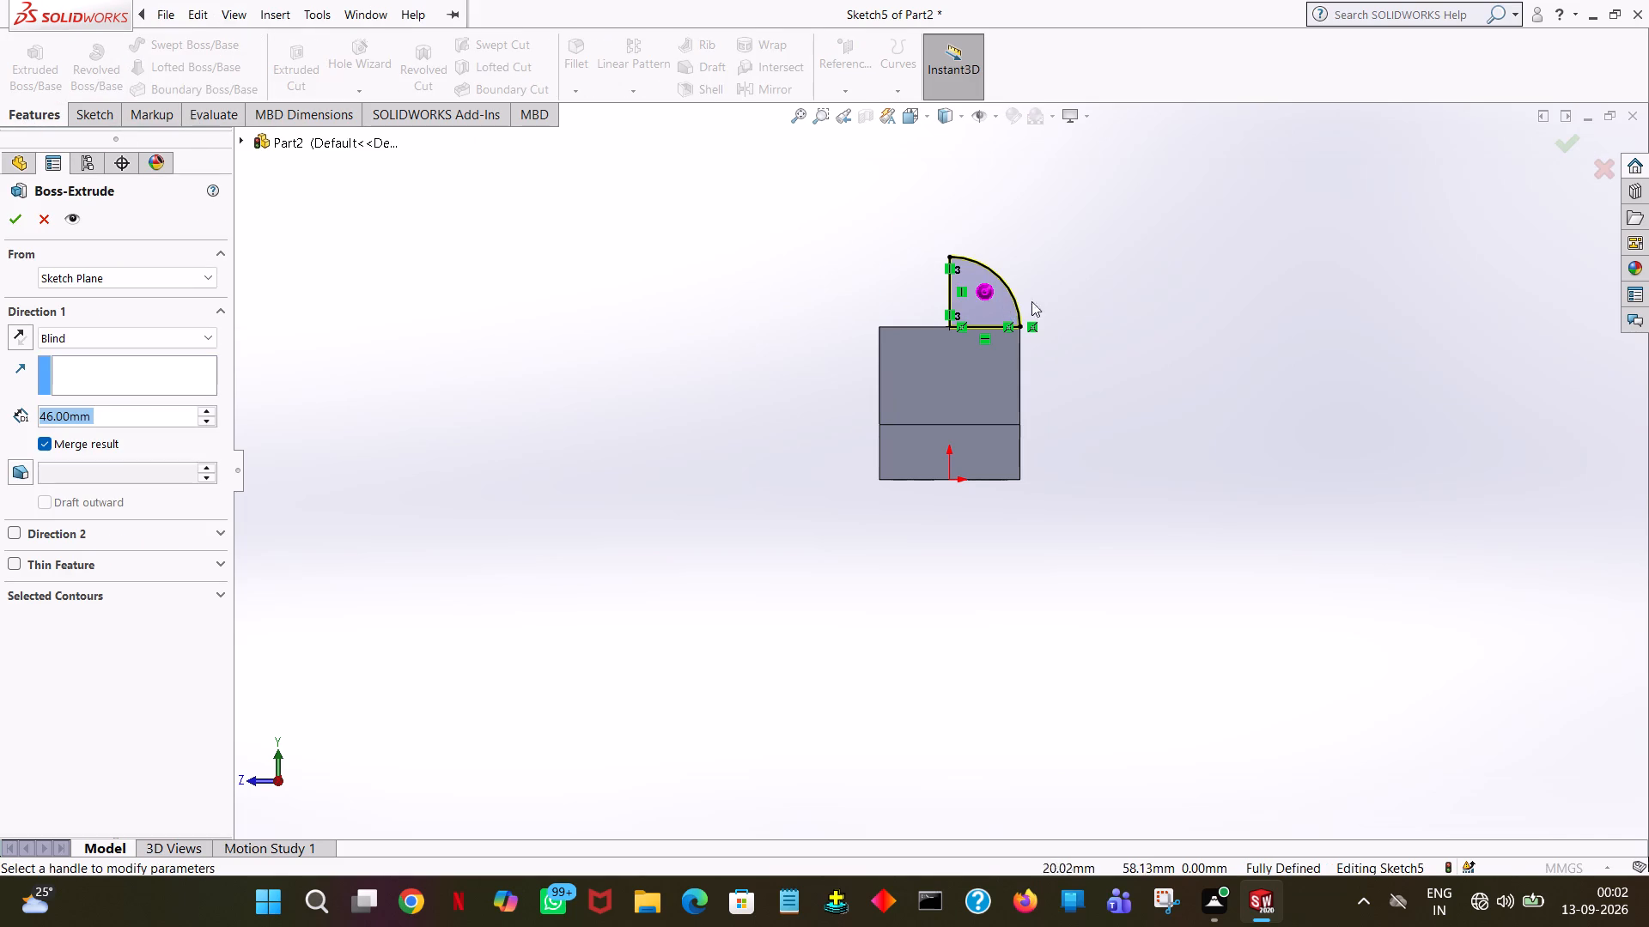
middle_drag(1087, 295, 1208, 314)
drag(1204, 297, 885, 289)
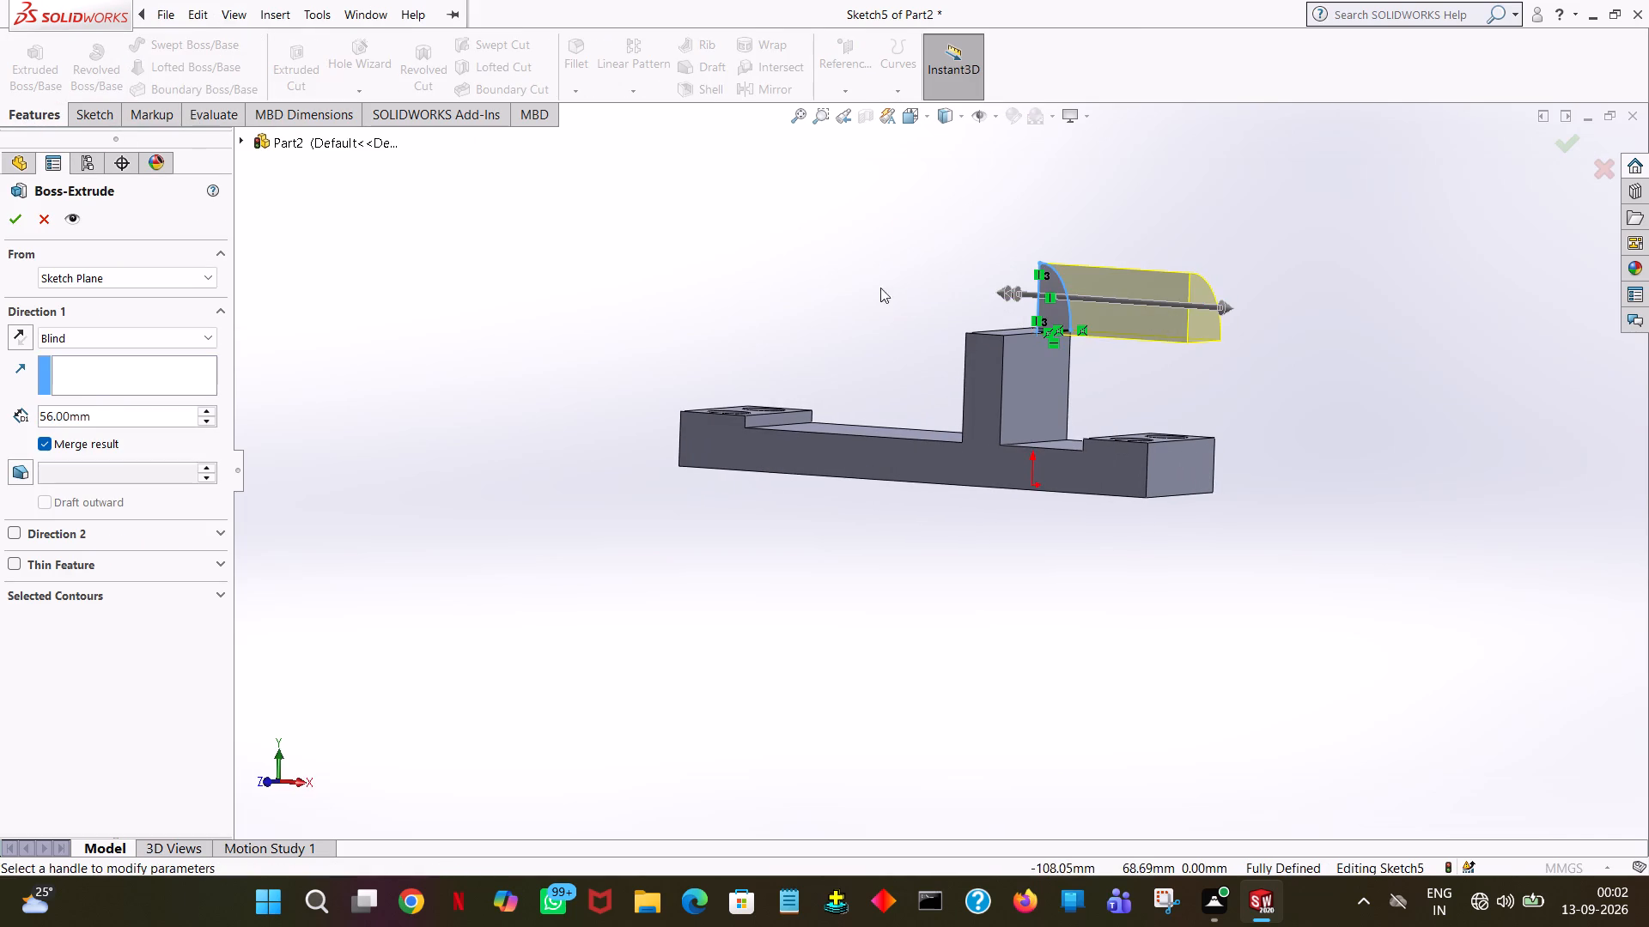
drag(1229, 304, 897, 281)
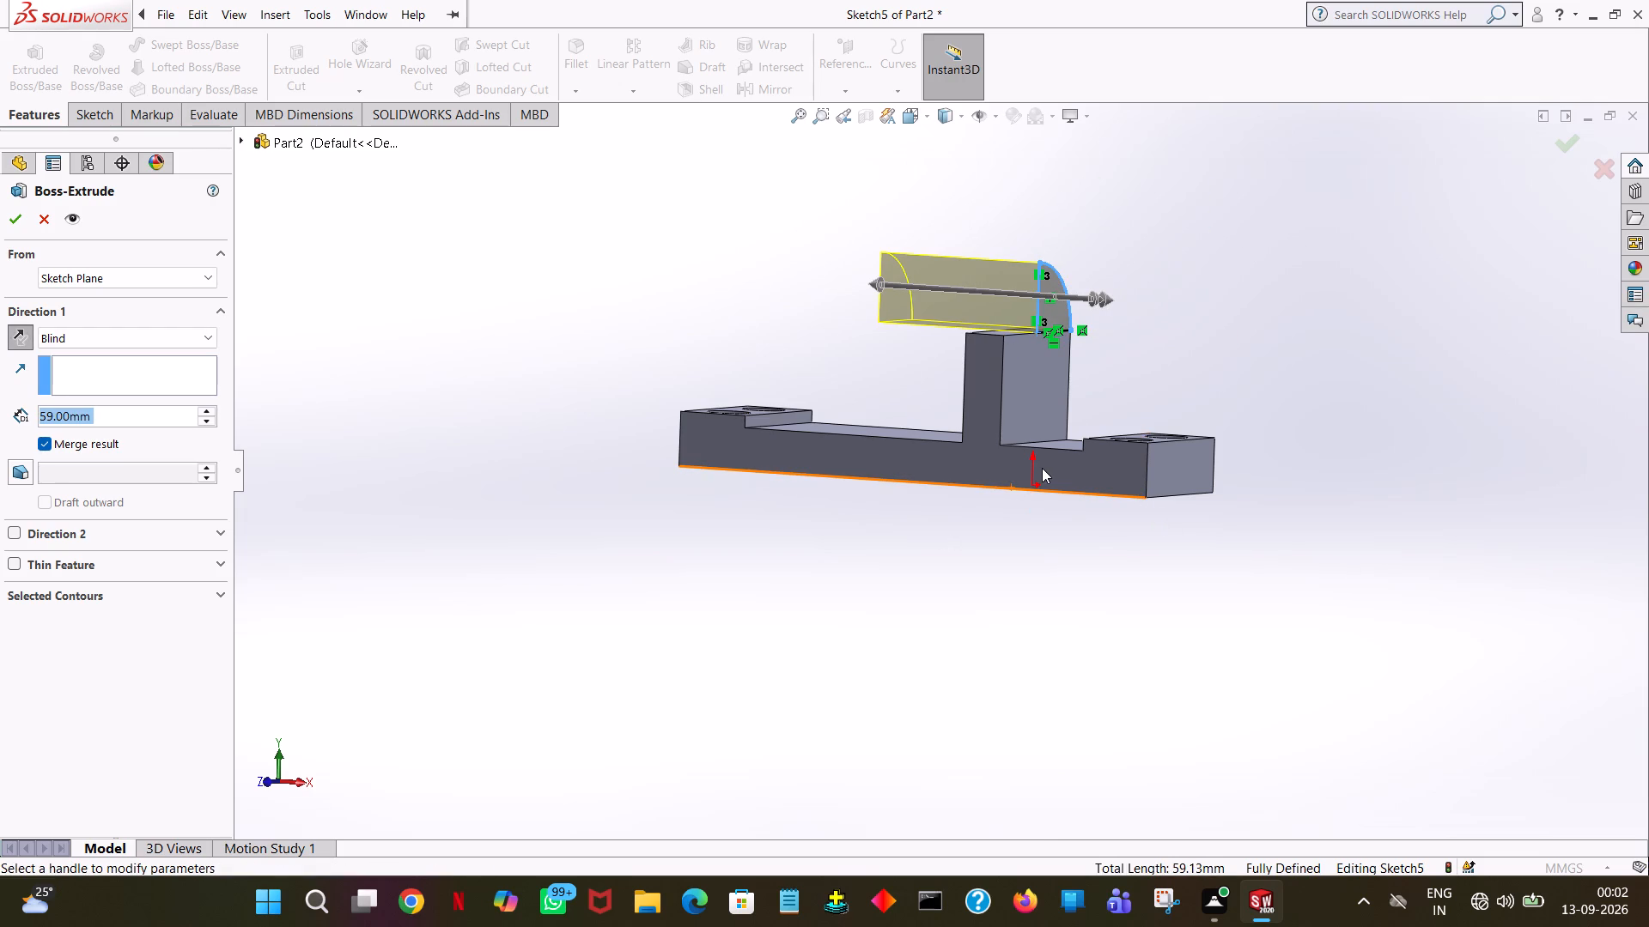
text(14)
key(Return)
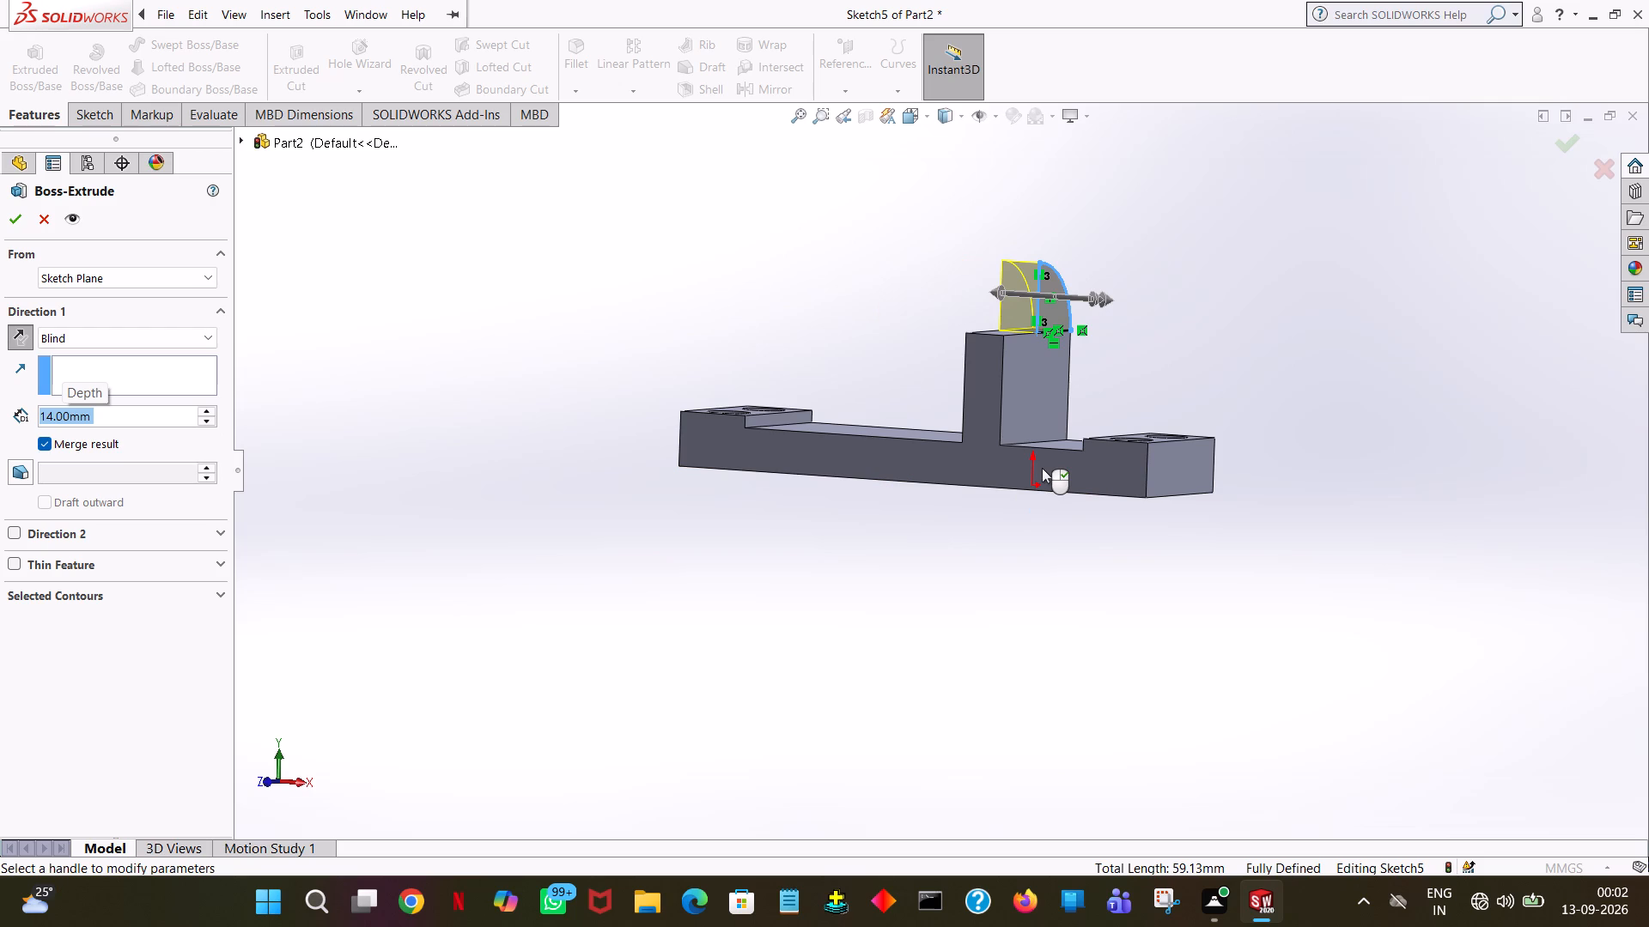
click(15, 229)
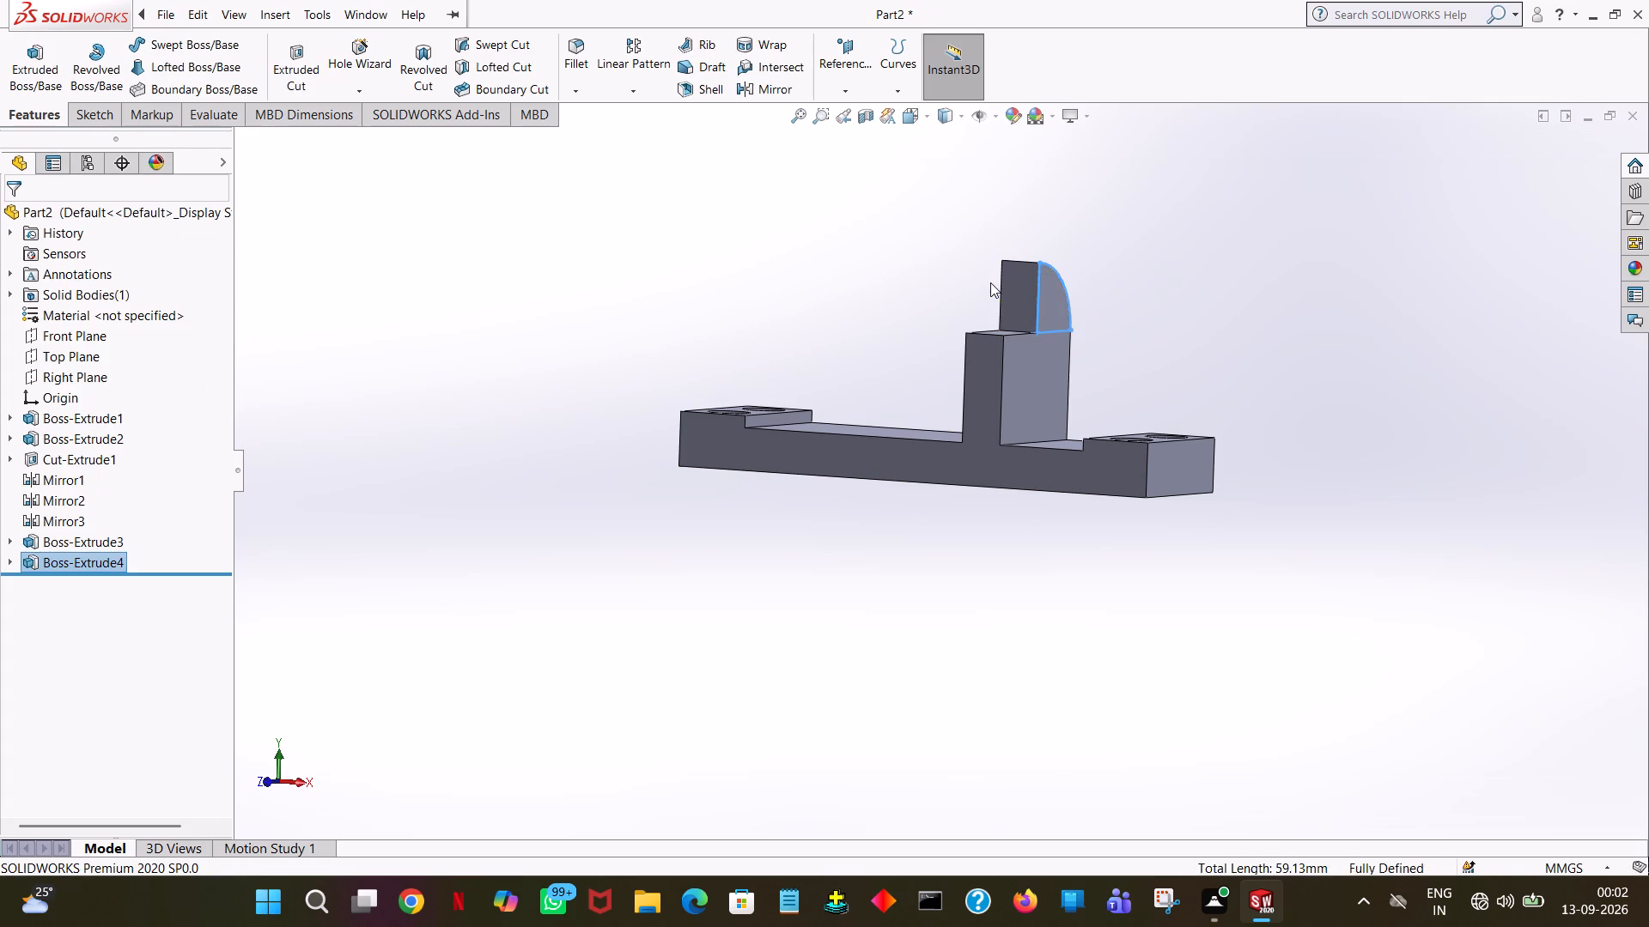
click(991, 283)
Start a cut sketch on the upright's outer +X face and draw a 7 mm radius circle at the quarter-round's centre.
middle_drag(1211, 258, 1053, 276)
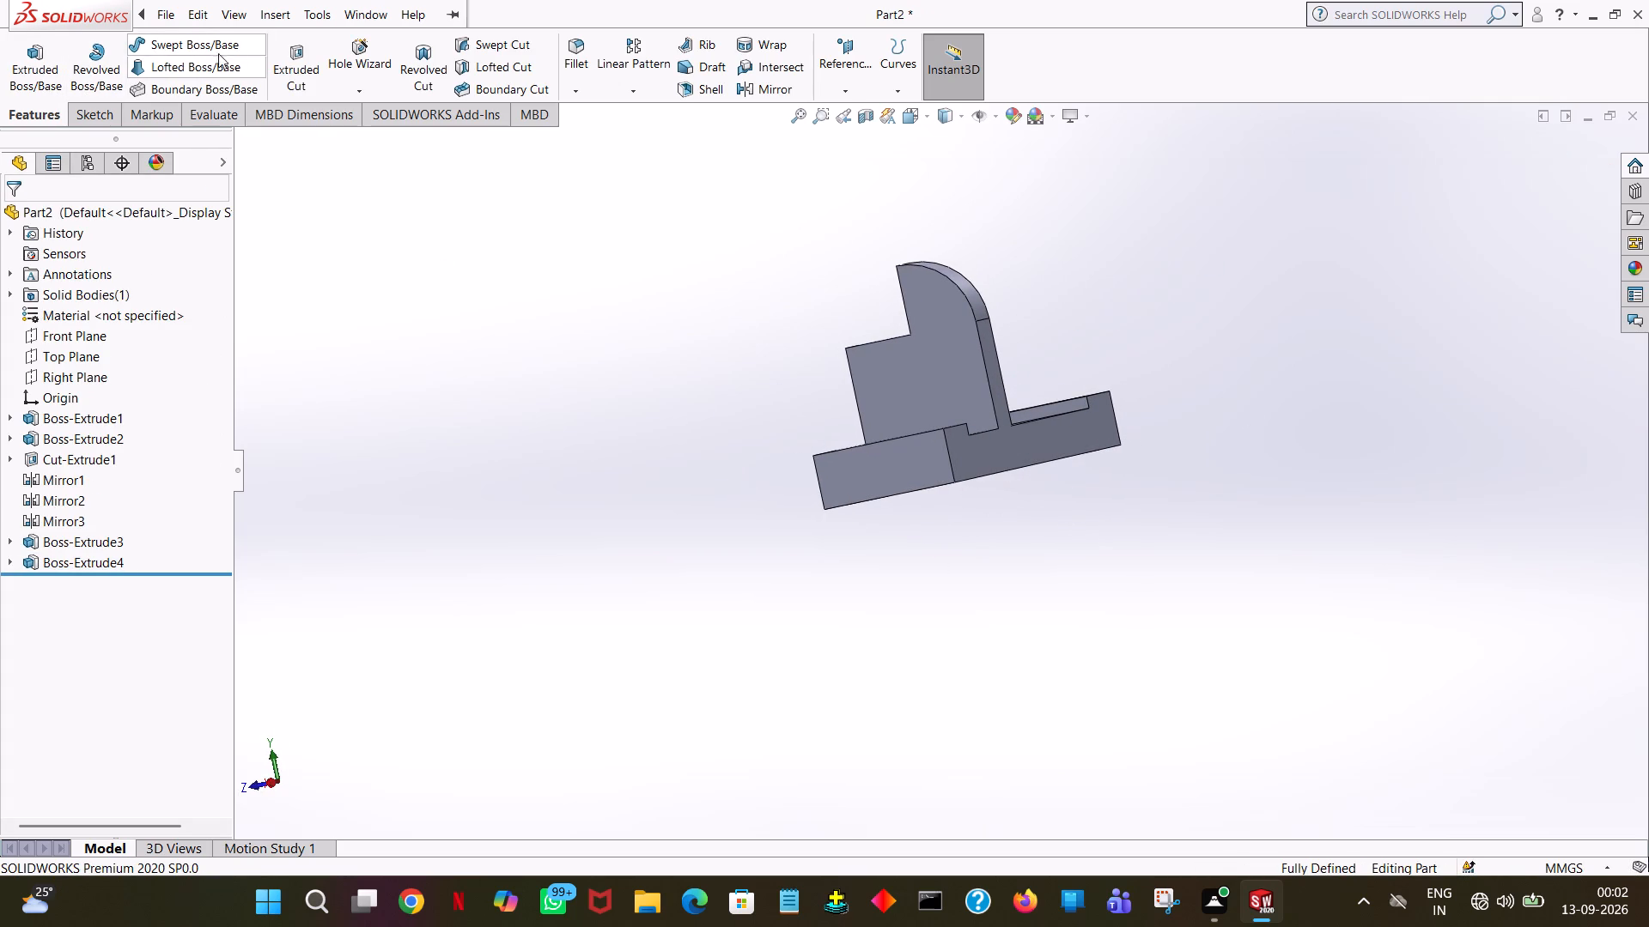
click(282, 60)
click(934, 379)
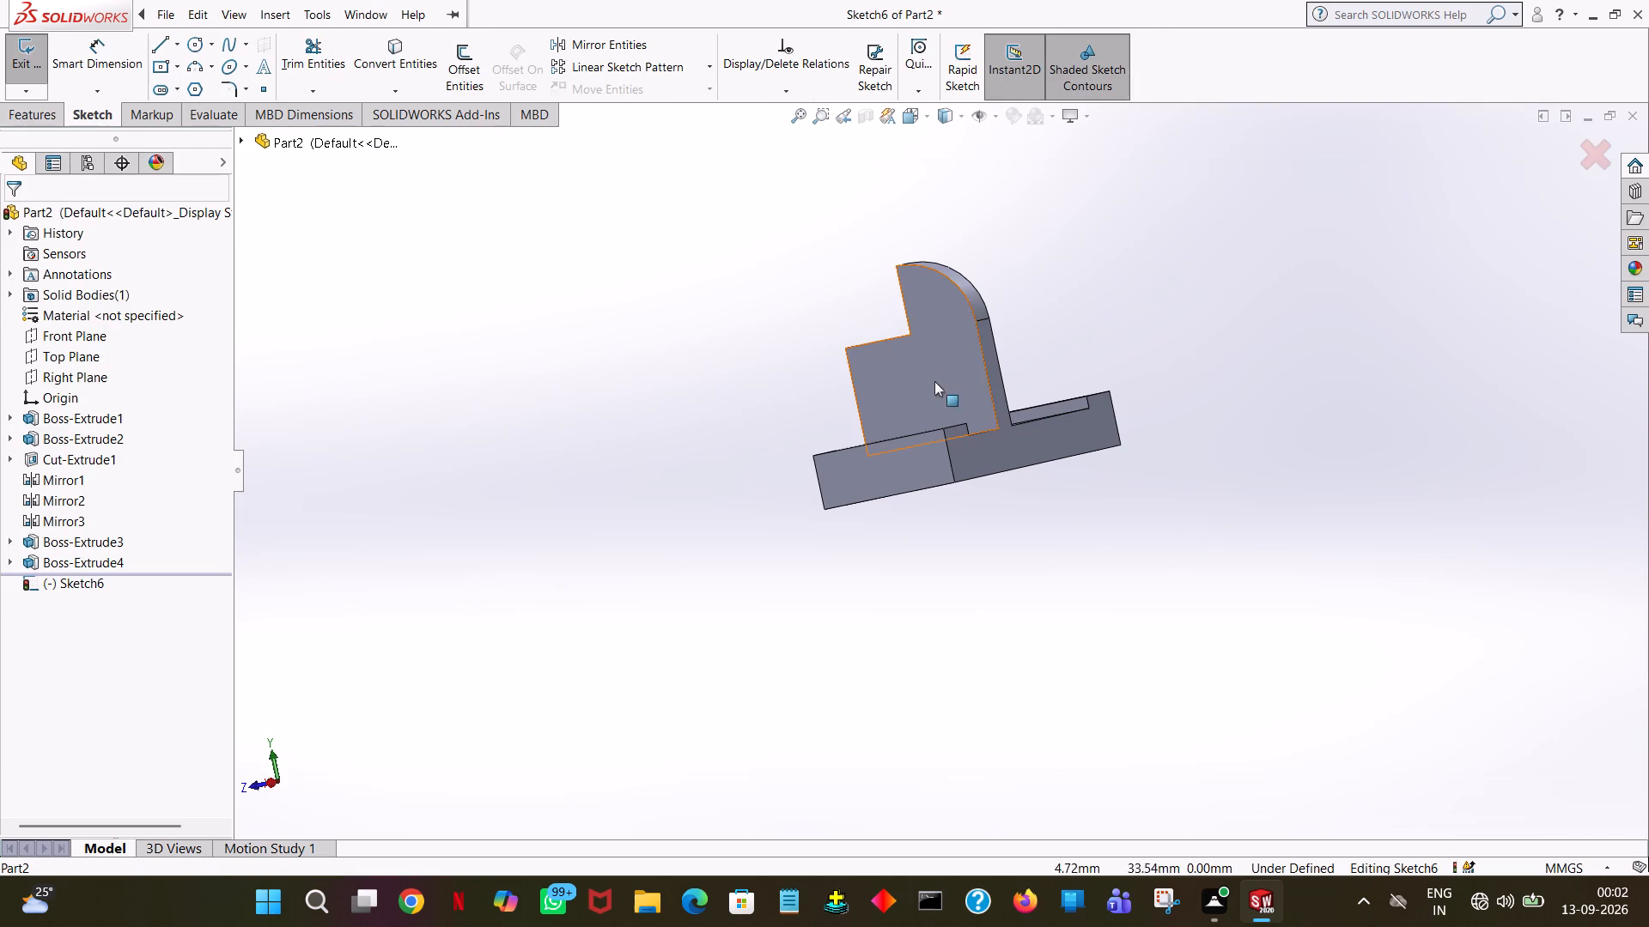
click(927, 119)
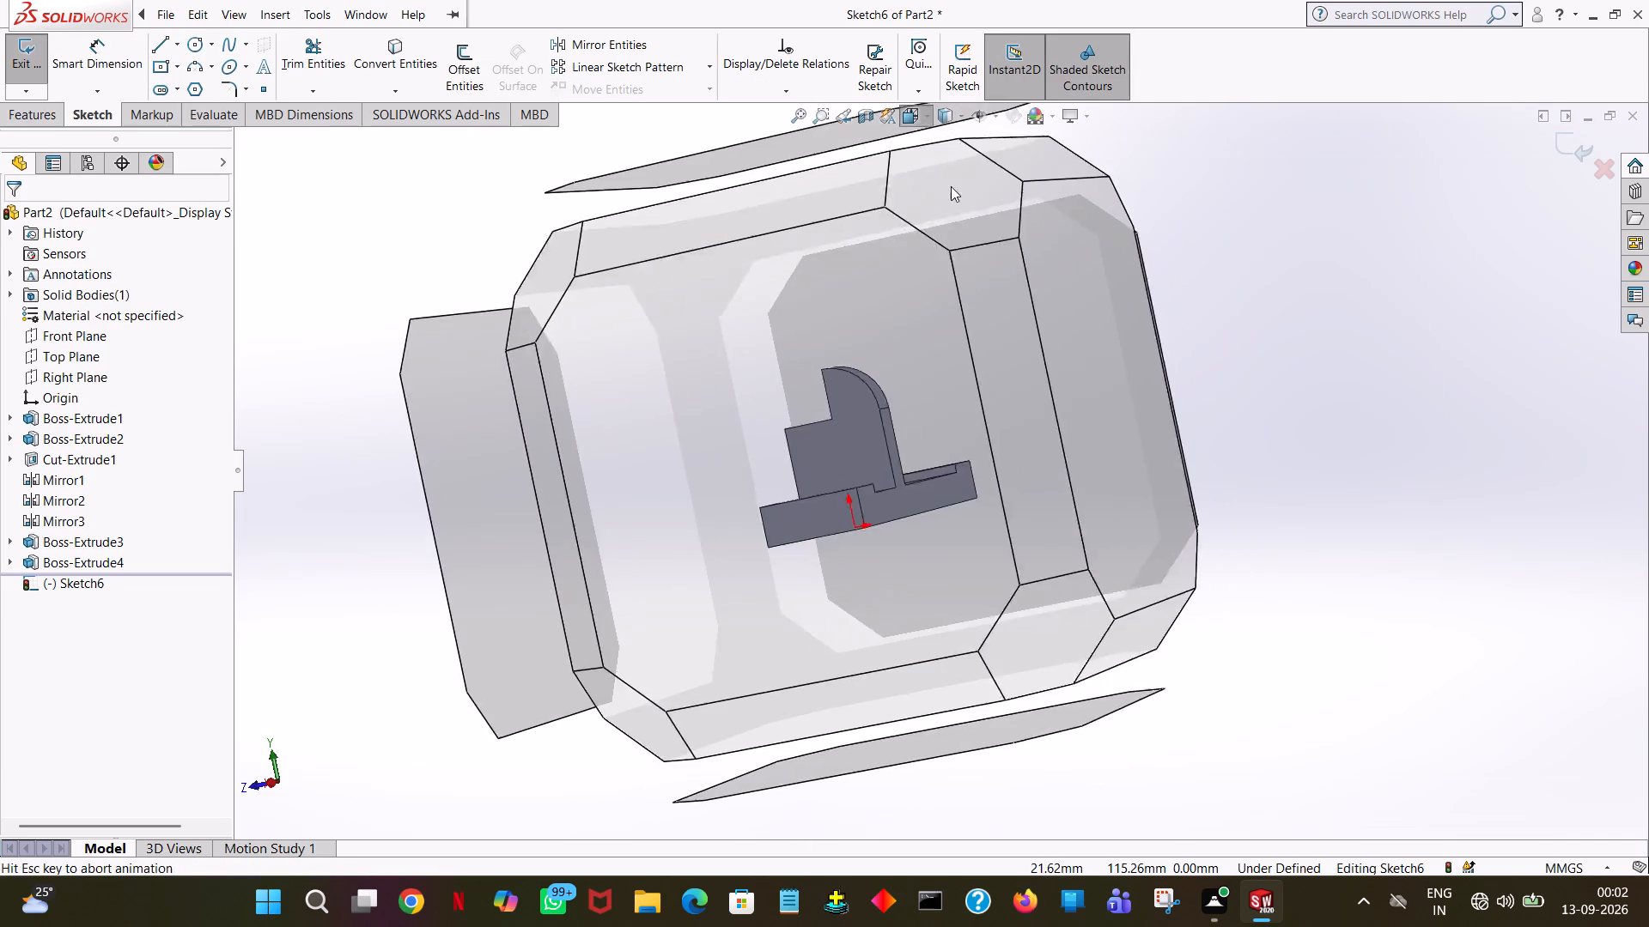
click(1001, 207)
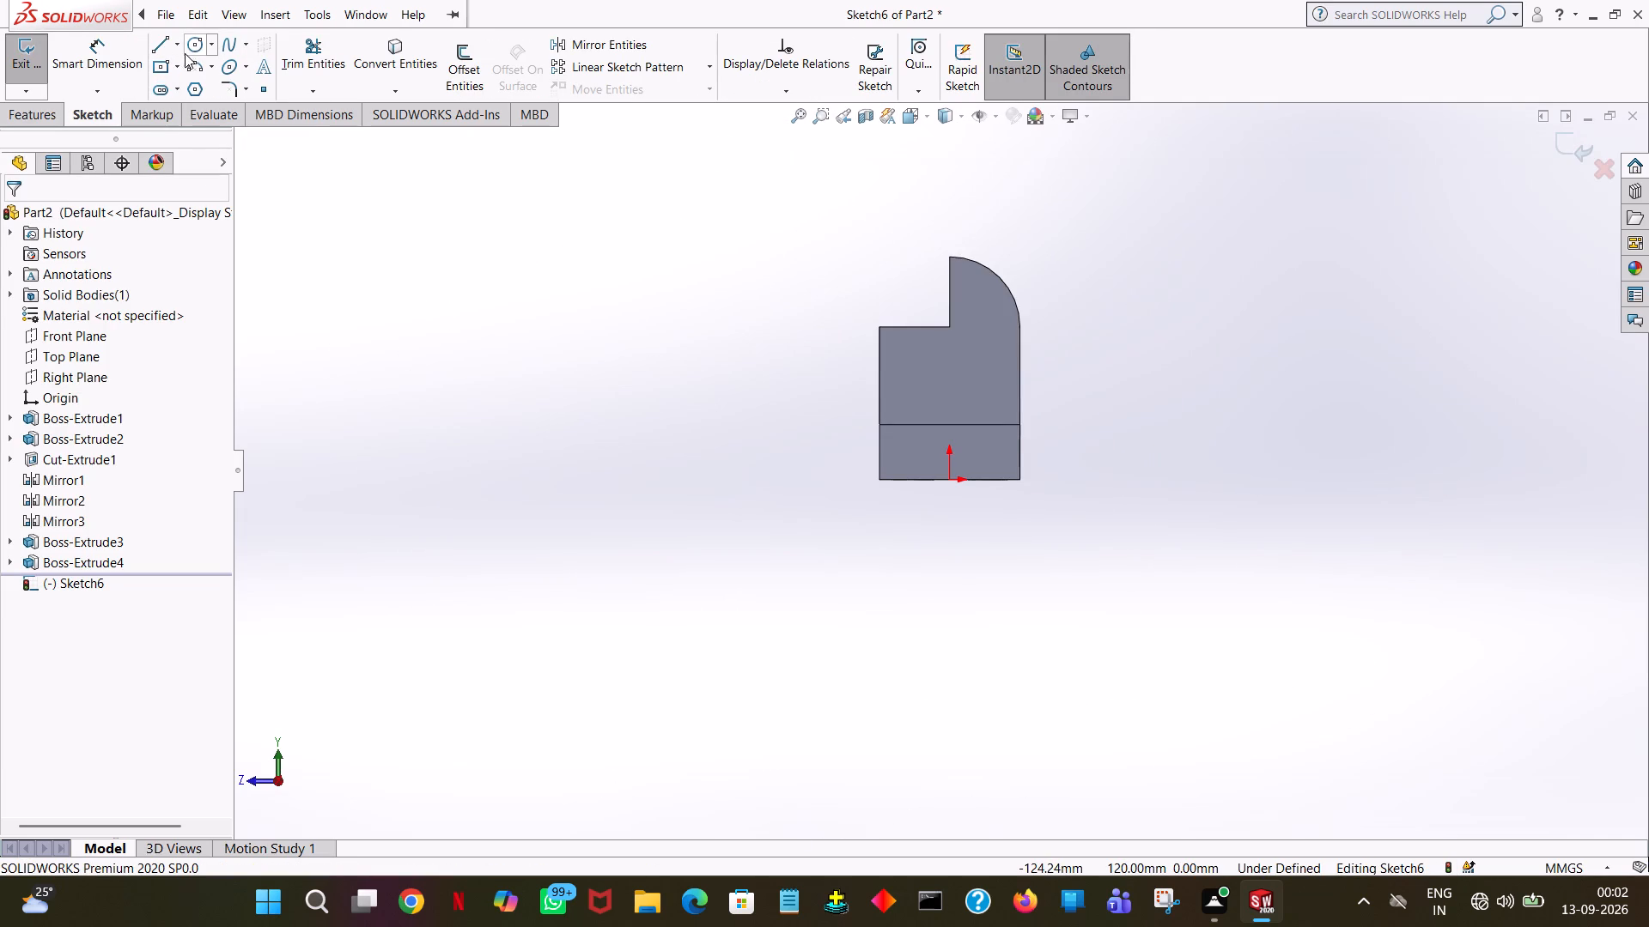
click(195, 44)
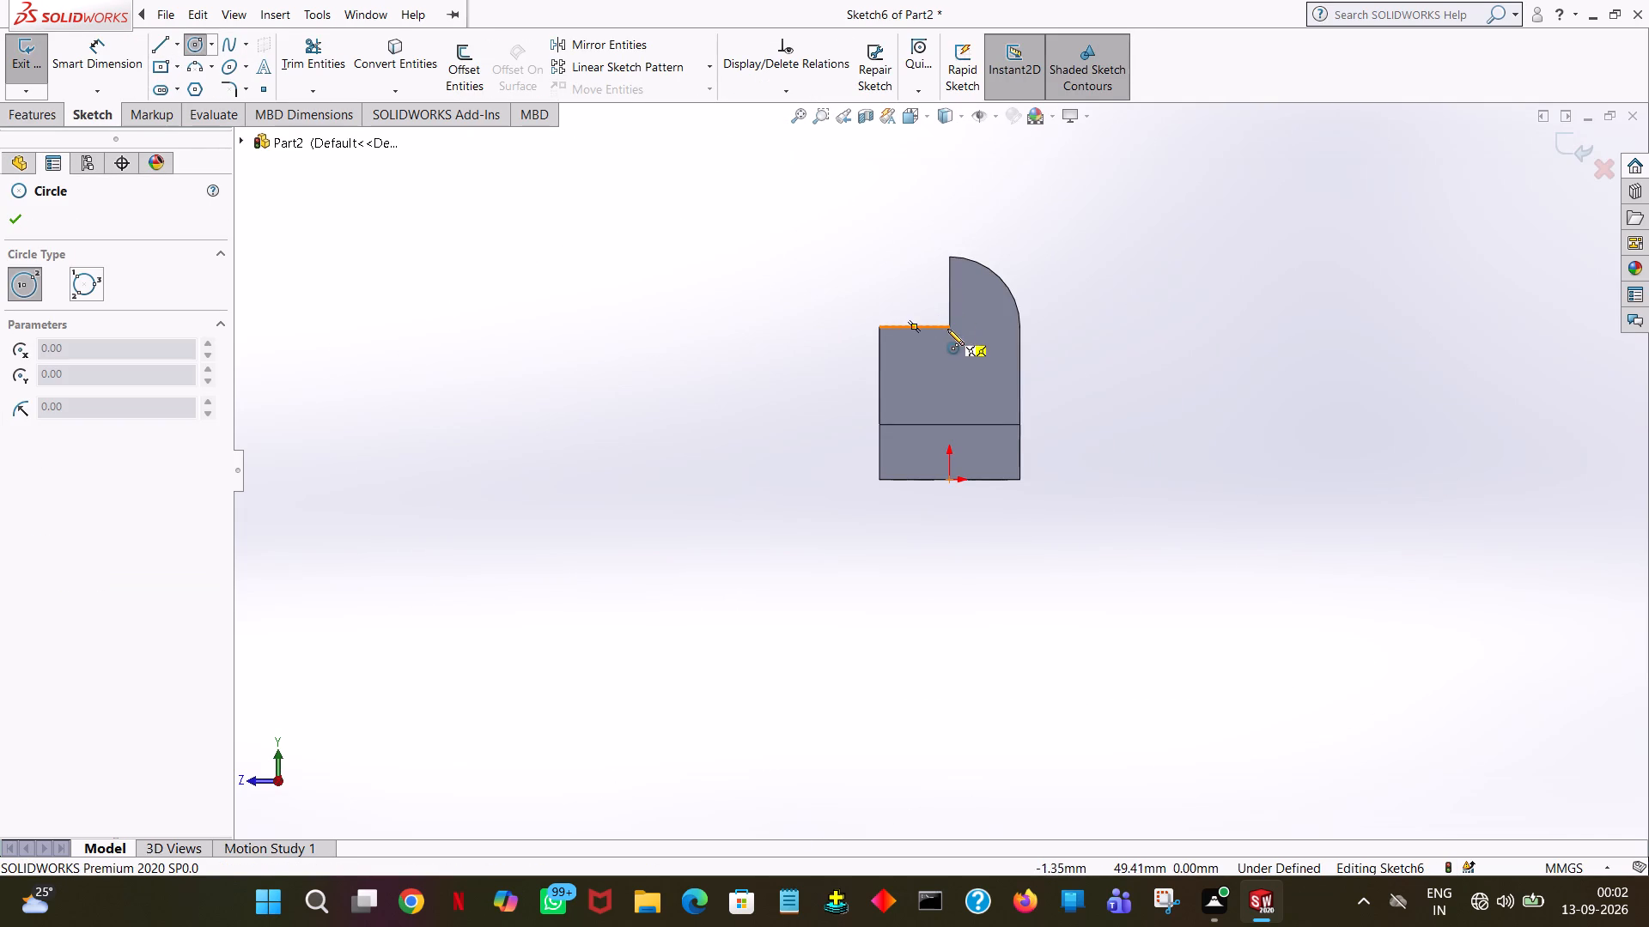
click(949, 328)
click(953, 367)
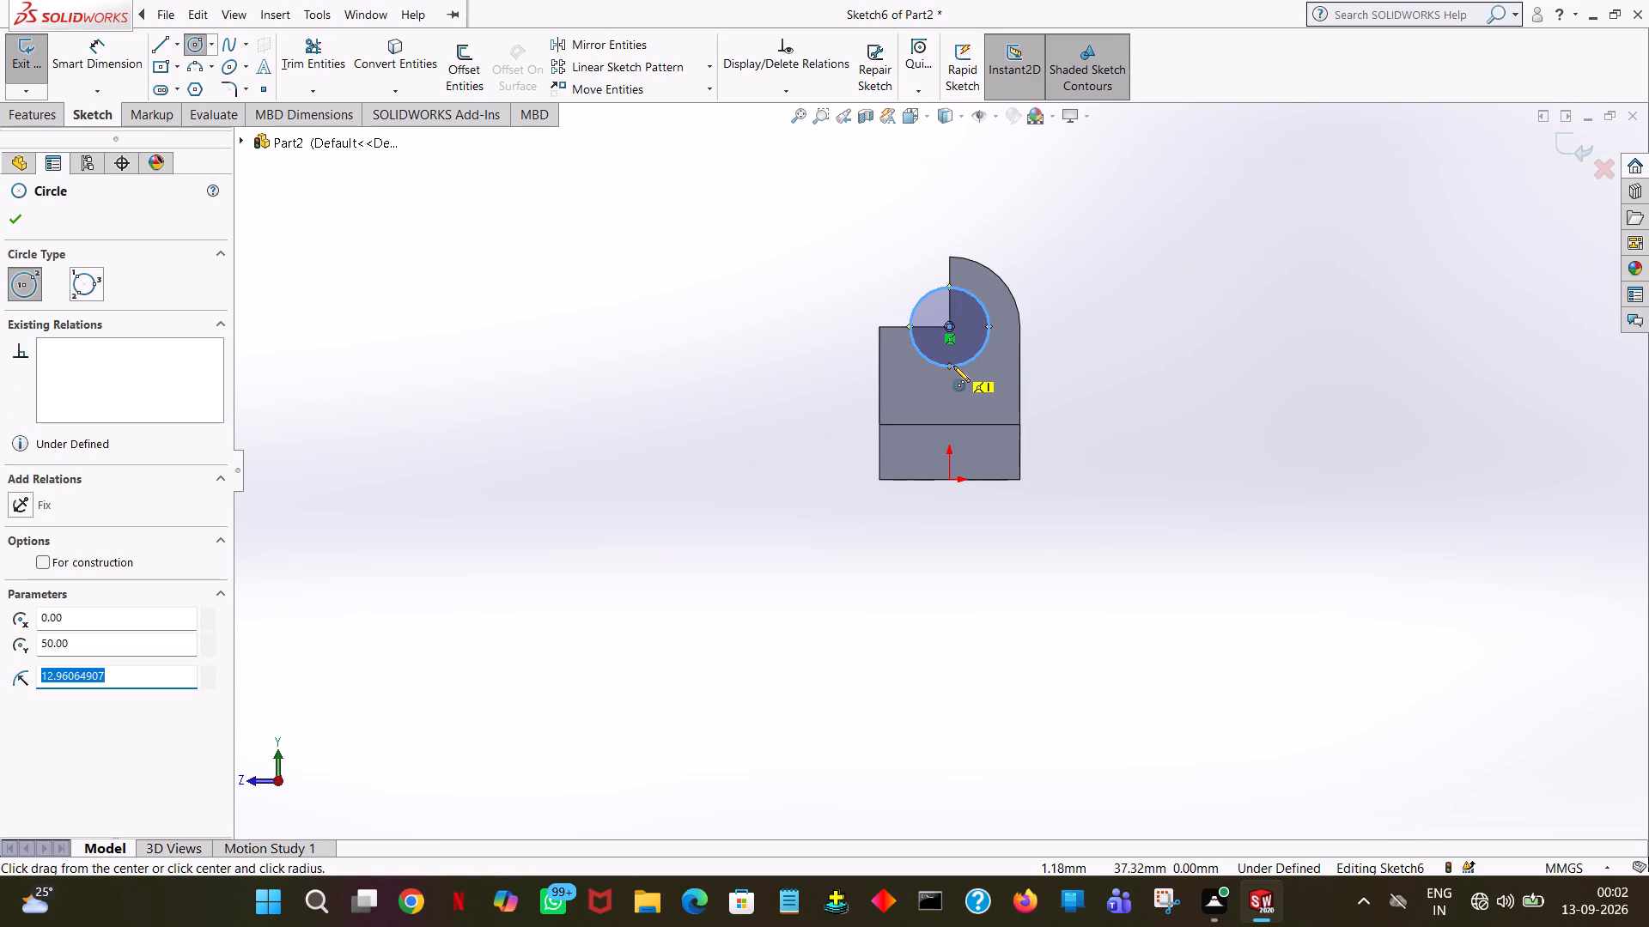
key(7)
key(Return)
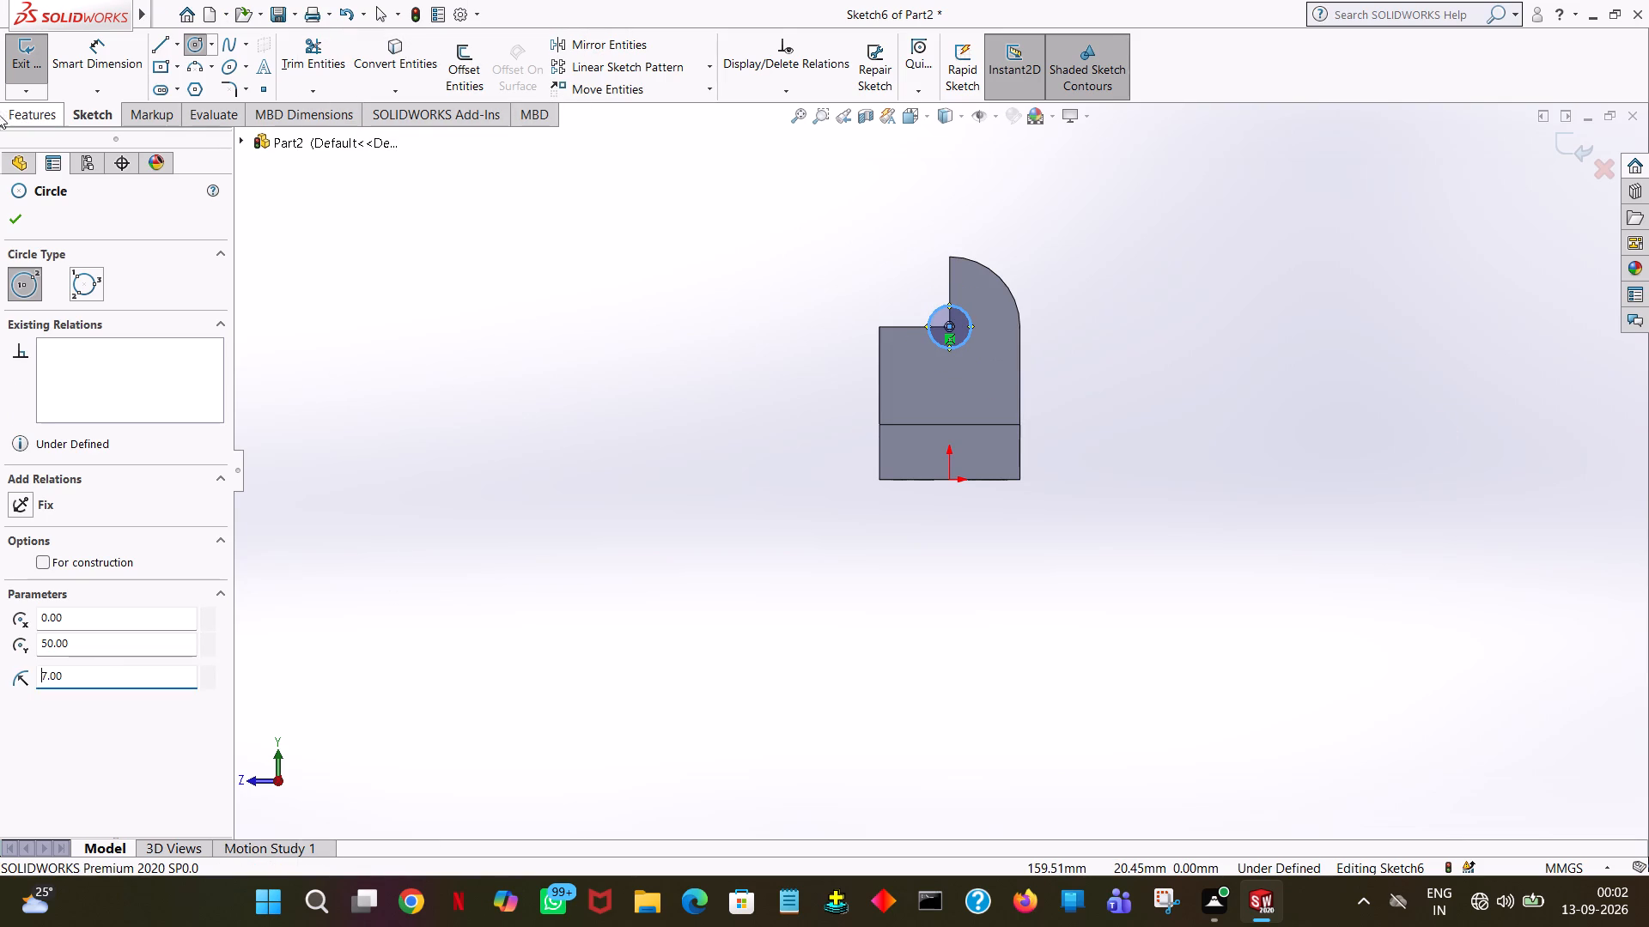
Extrude-cut the 7 mm radius circle to a blind depth of 64 mm through the upright's thickness.
click(14, 210)
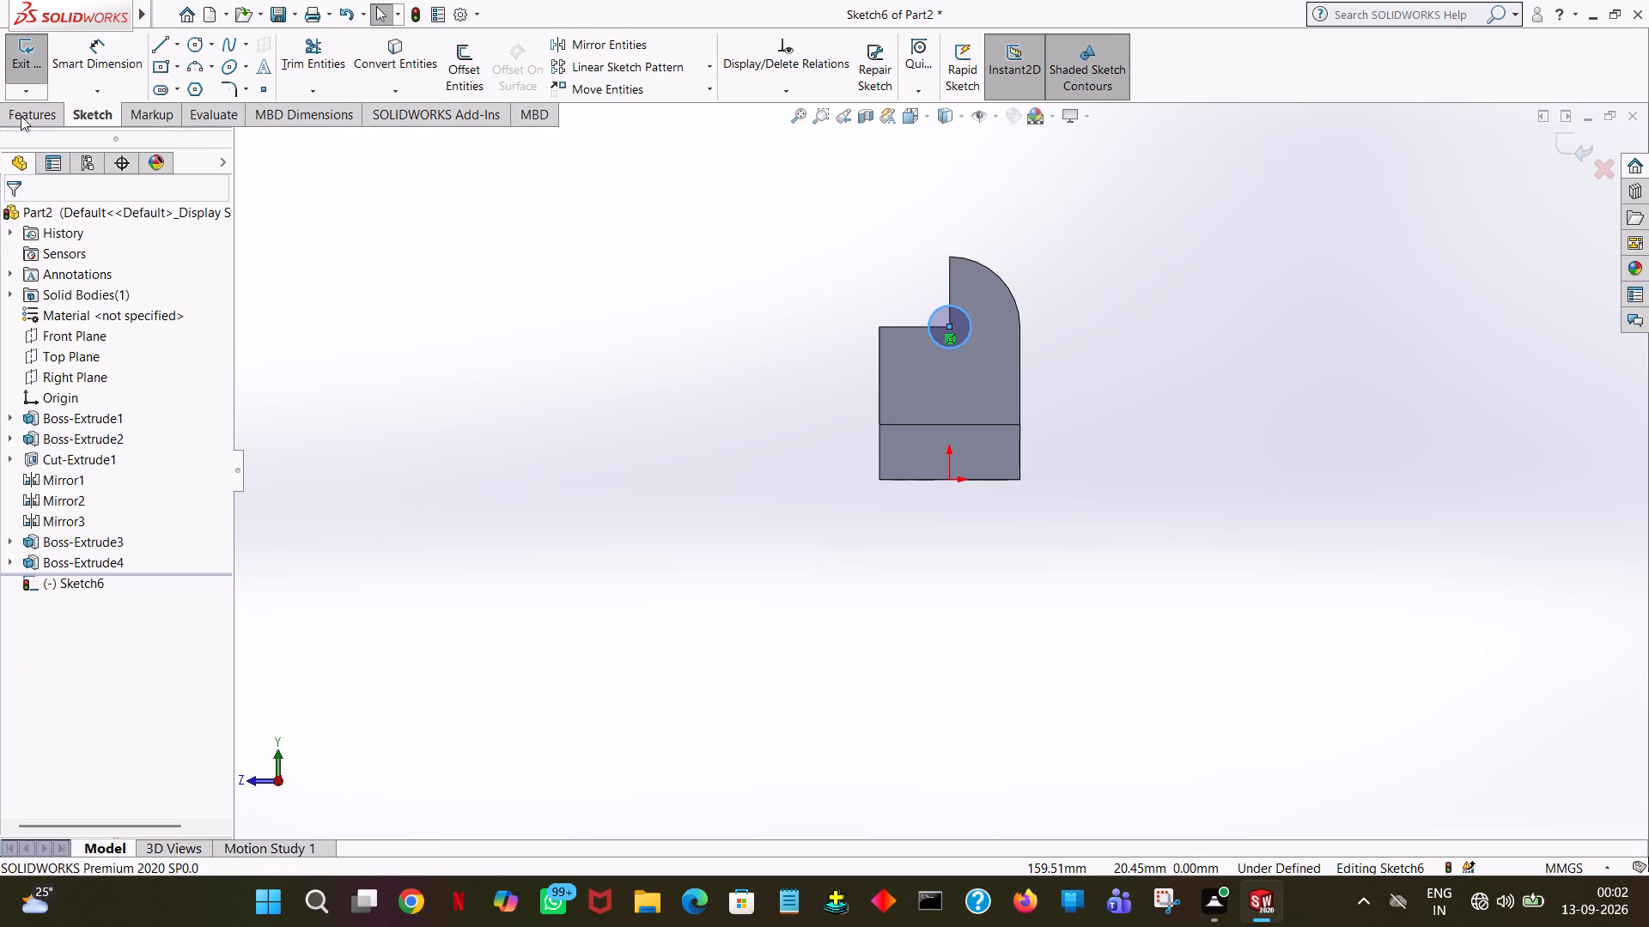
click(24, 113)
click(287, 85)
middle_drag(1327, 512, 1357, 519)
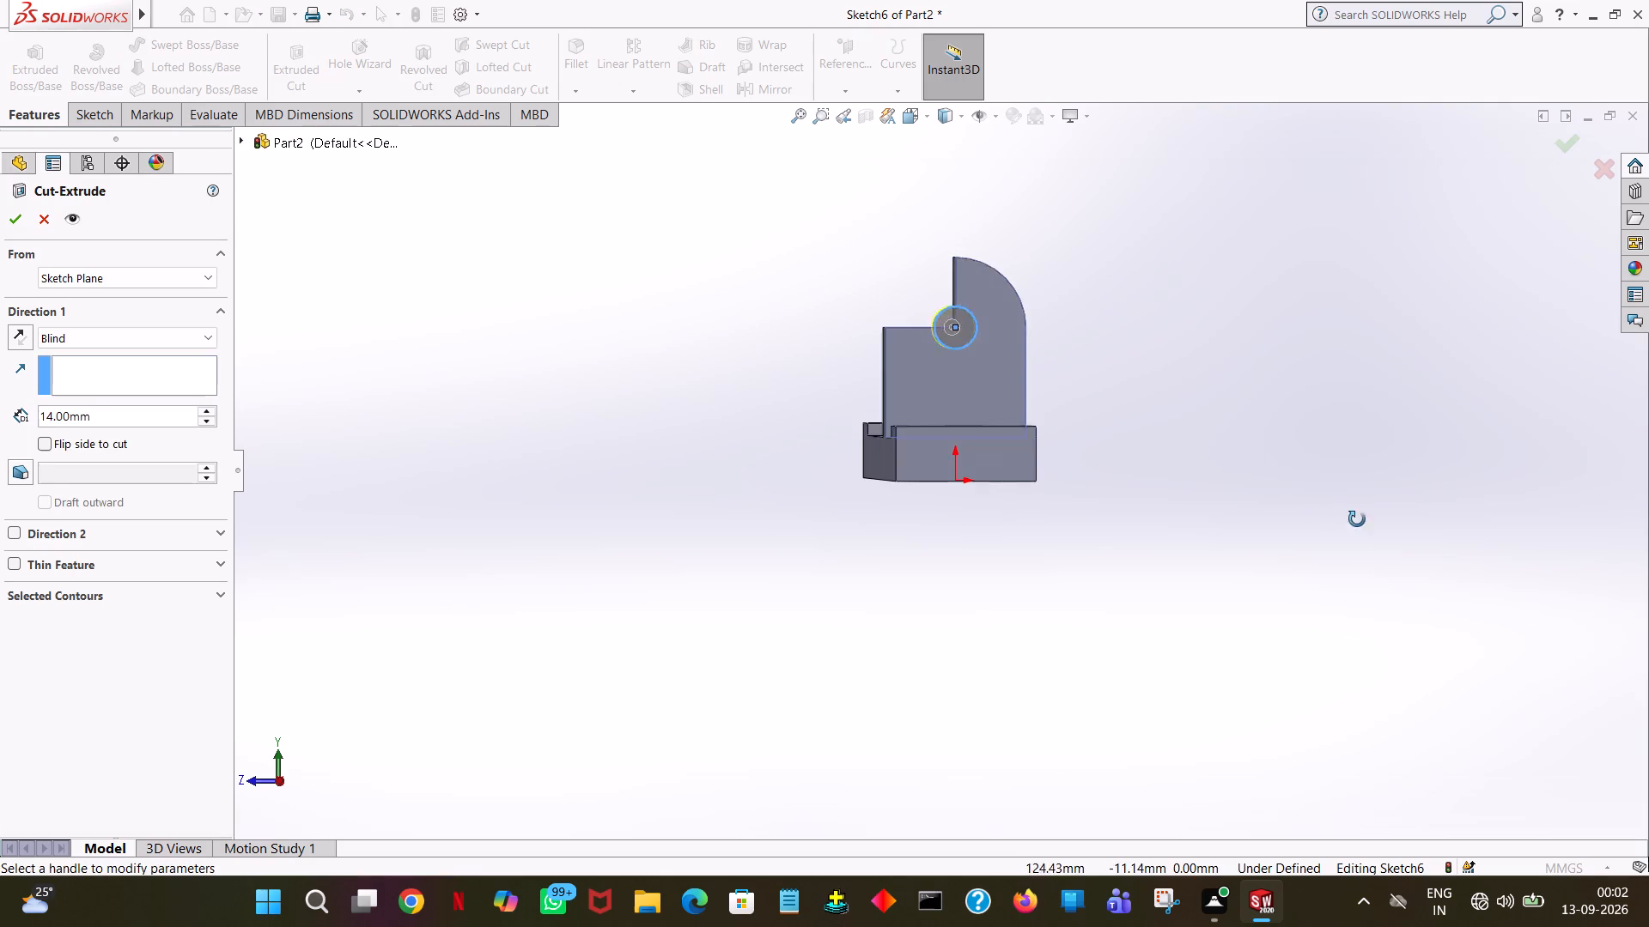
middle_drag(1357, 519, 1523, 555)
drag(983, 322, 860, 338)
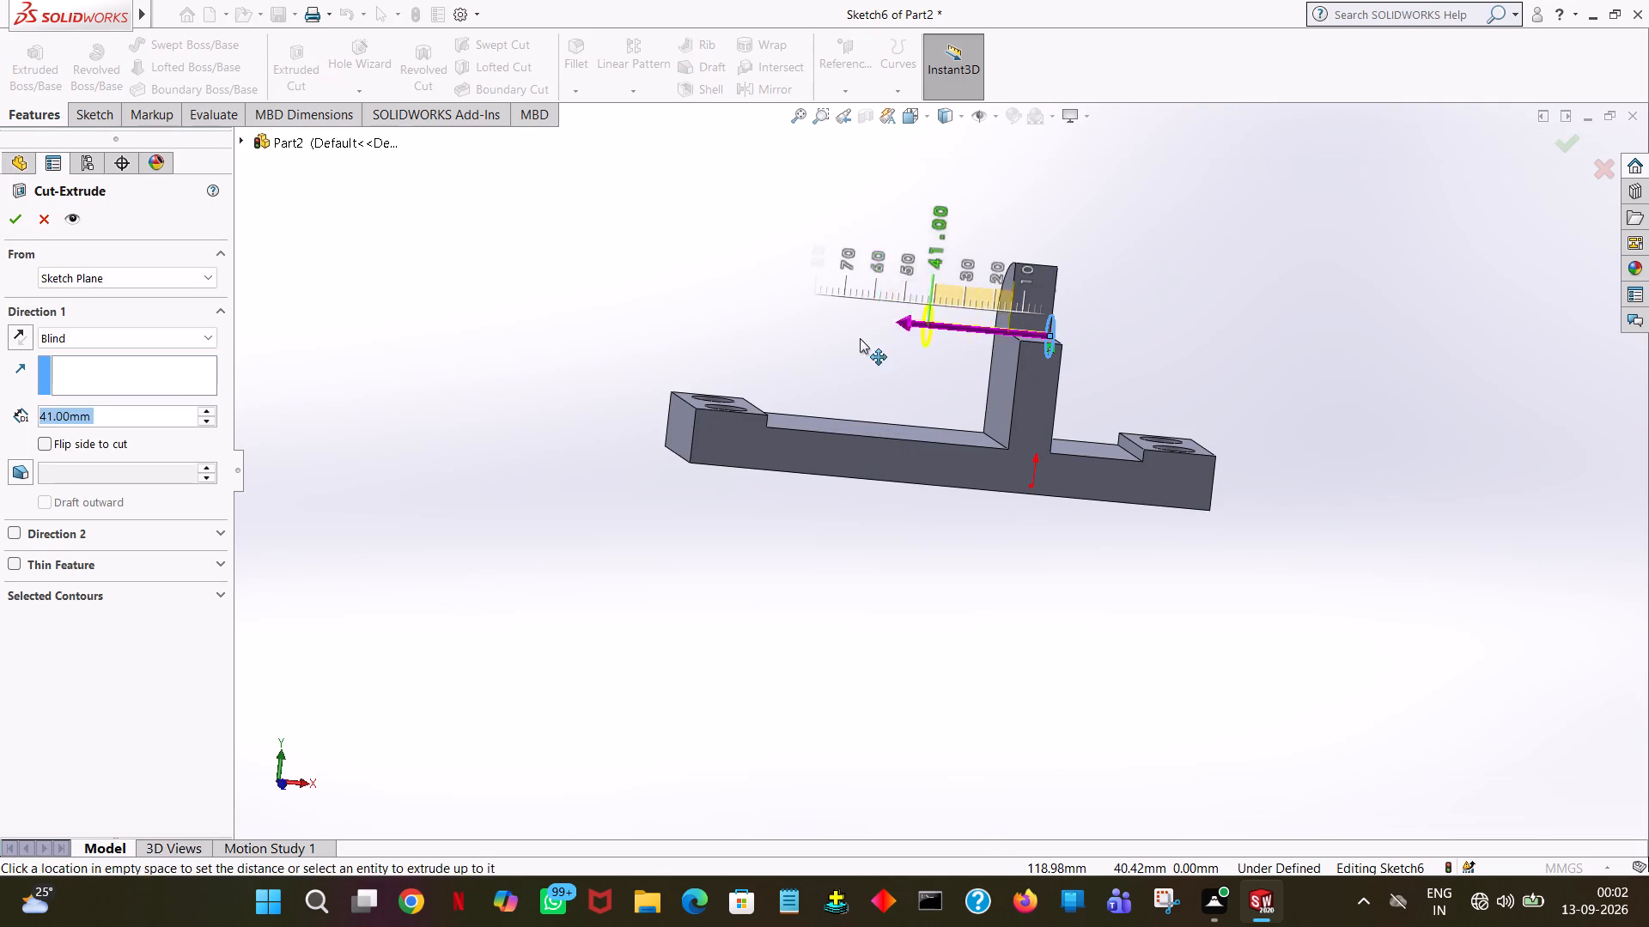
drag(860, 338, 855, 338)
click(14, 221)
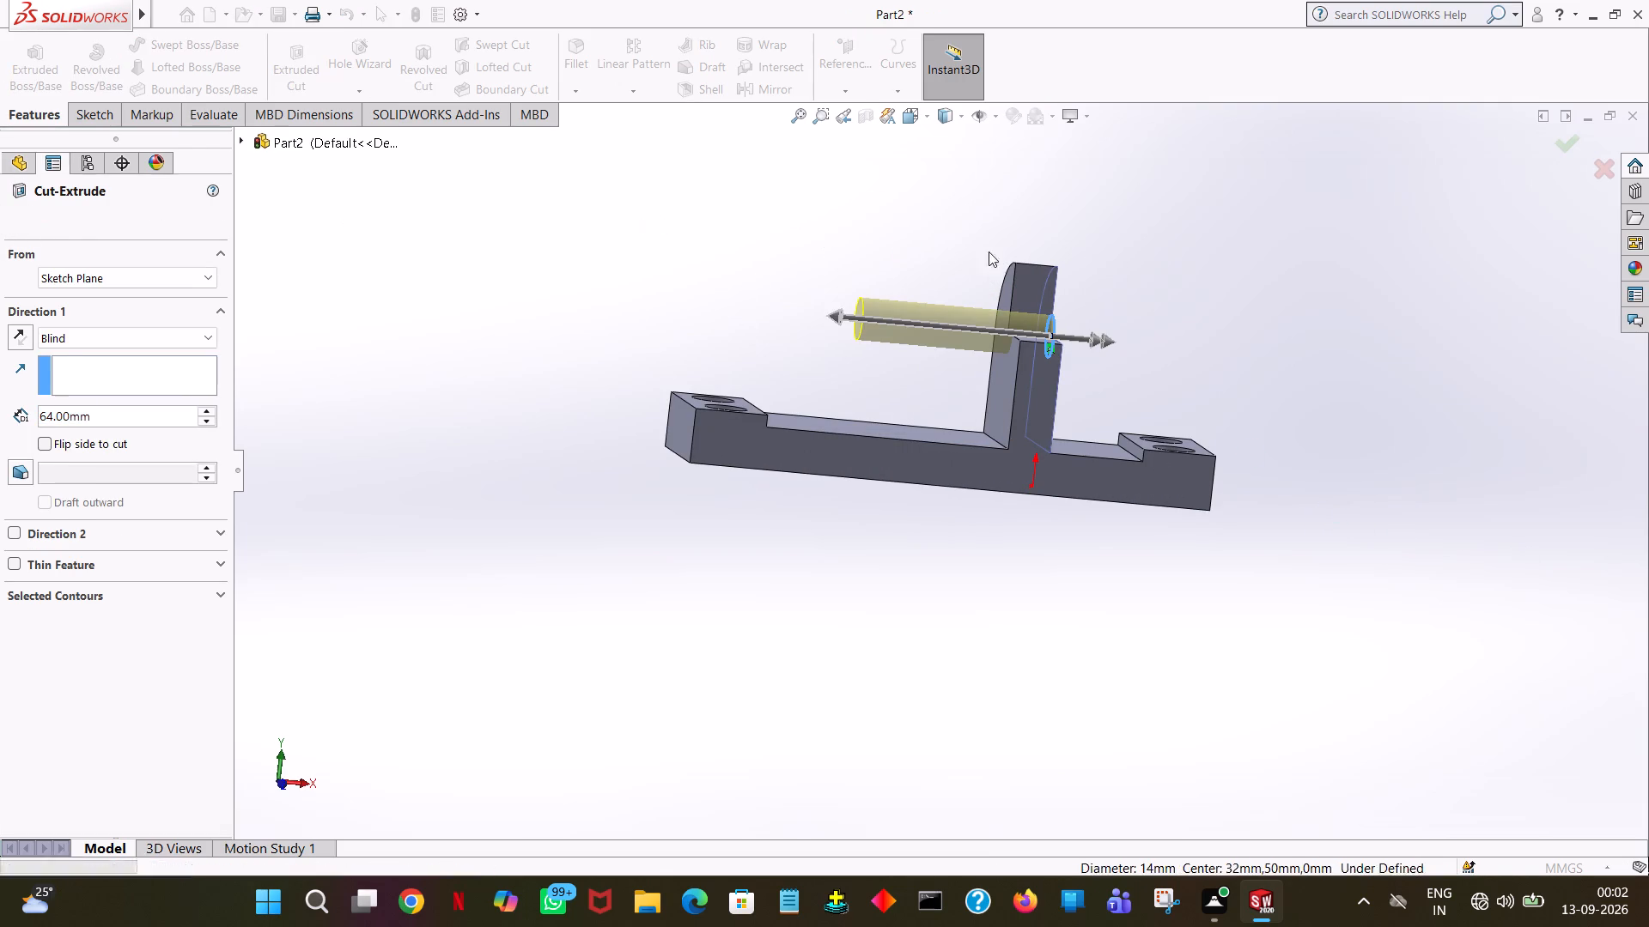
click(1269, 245)
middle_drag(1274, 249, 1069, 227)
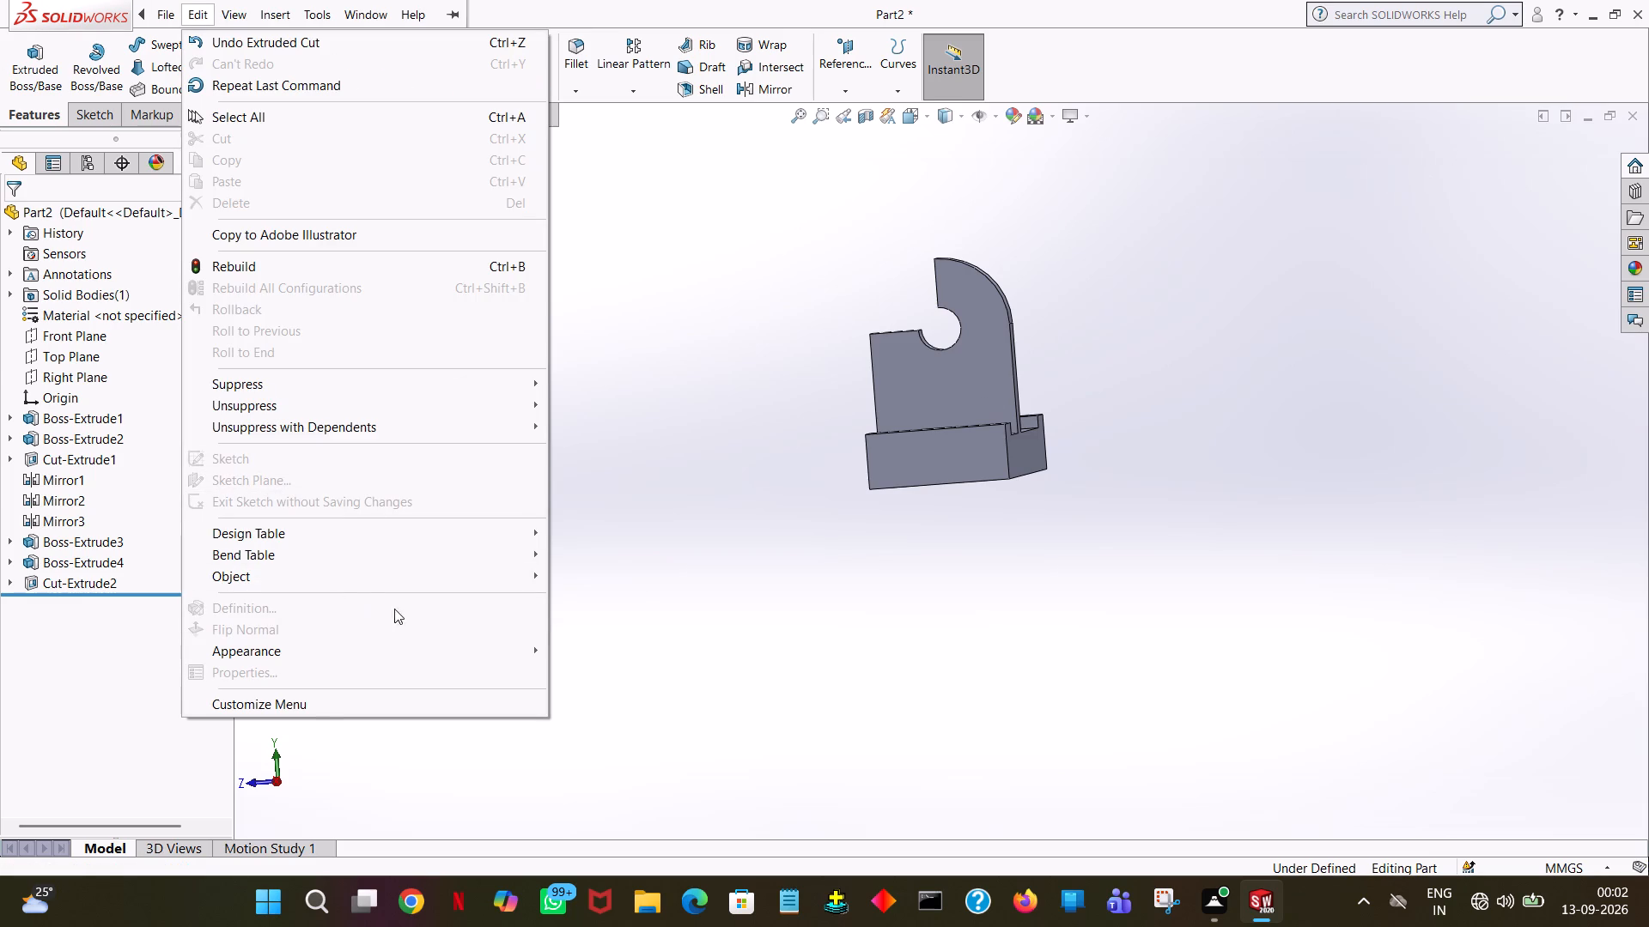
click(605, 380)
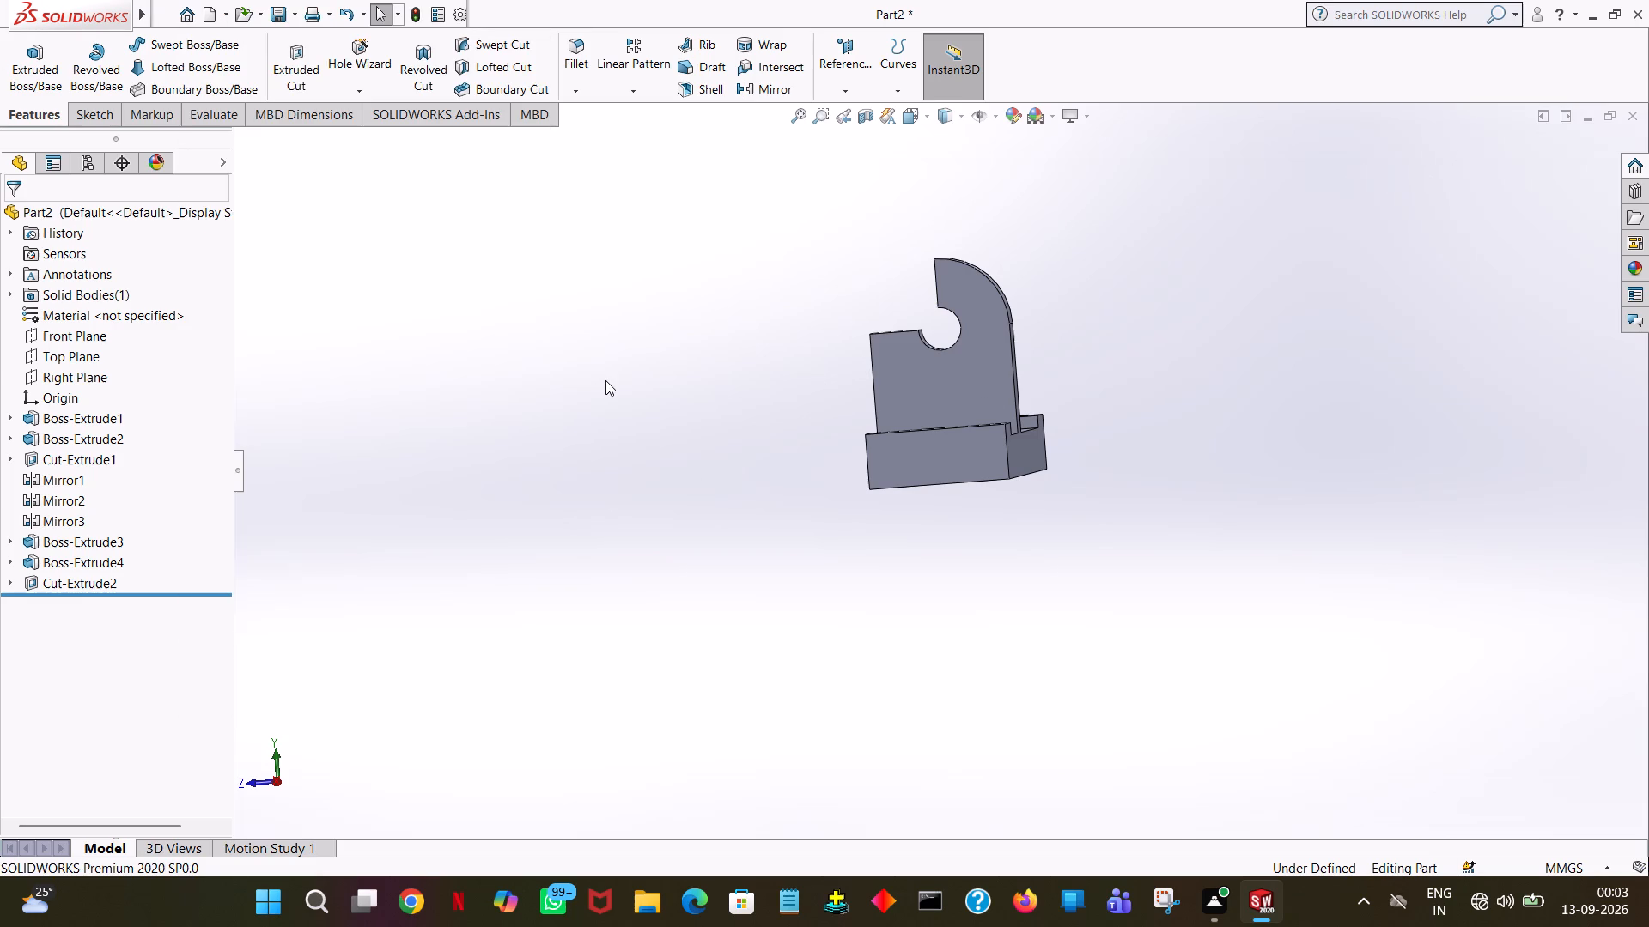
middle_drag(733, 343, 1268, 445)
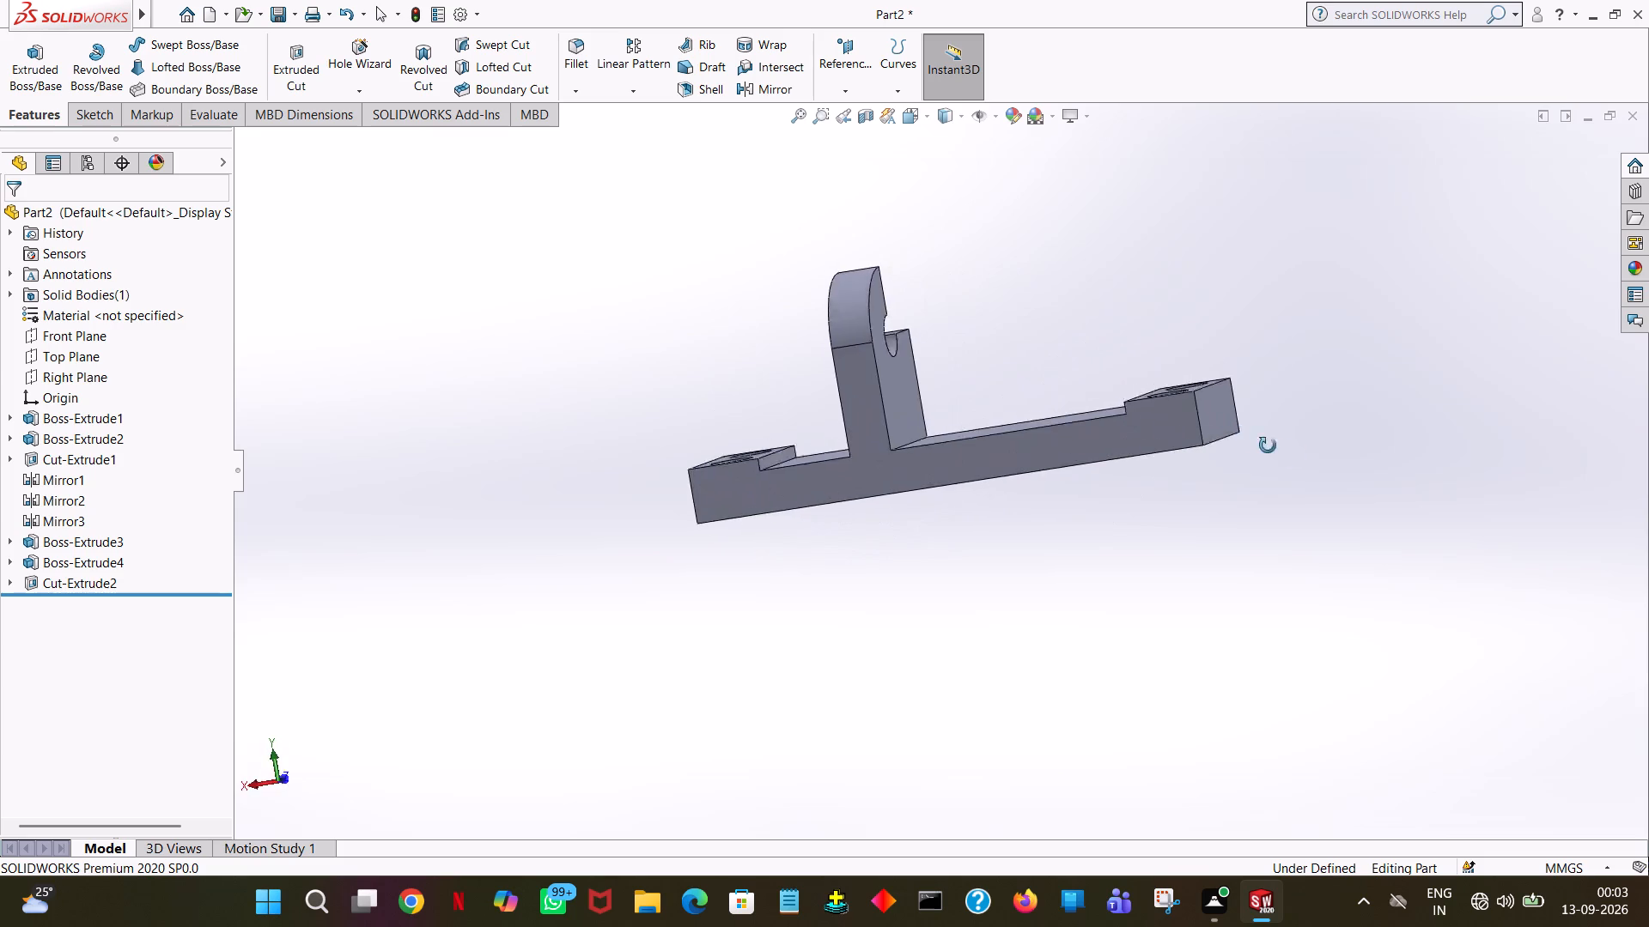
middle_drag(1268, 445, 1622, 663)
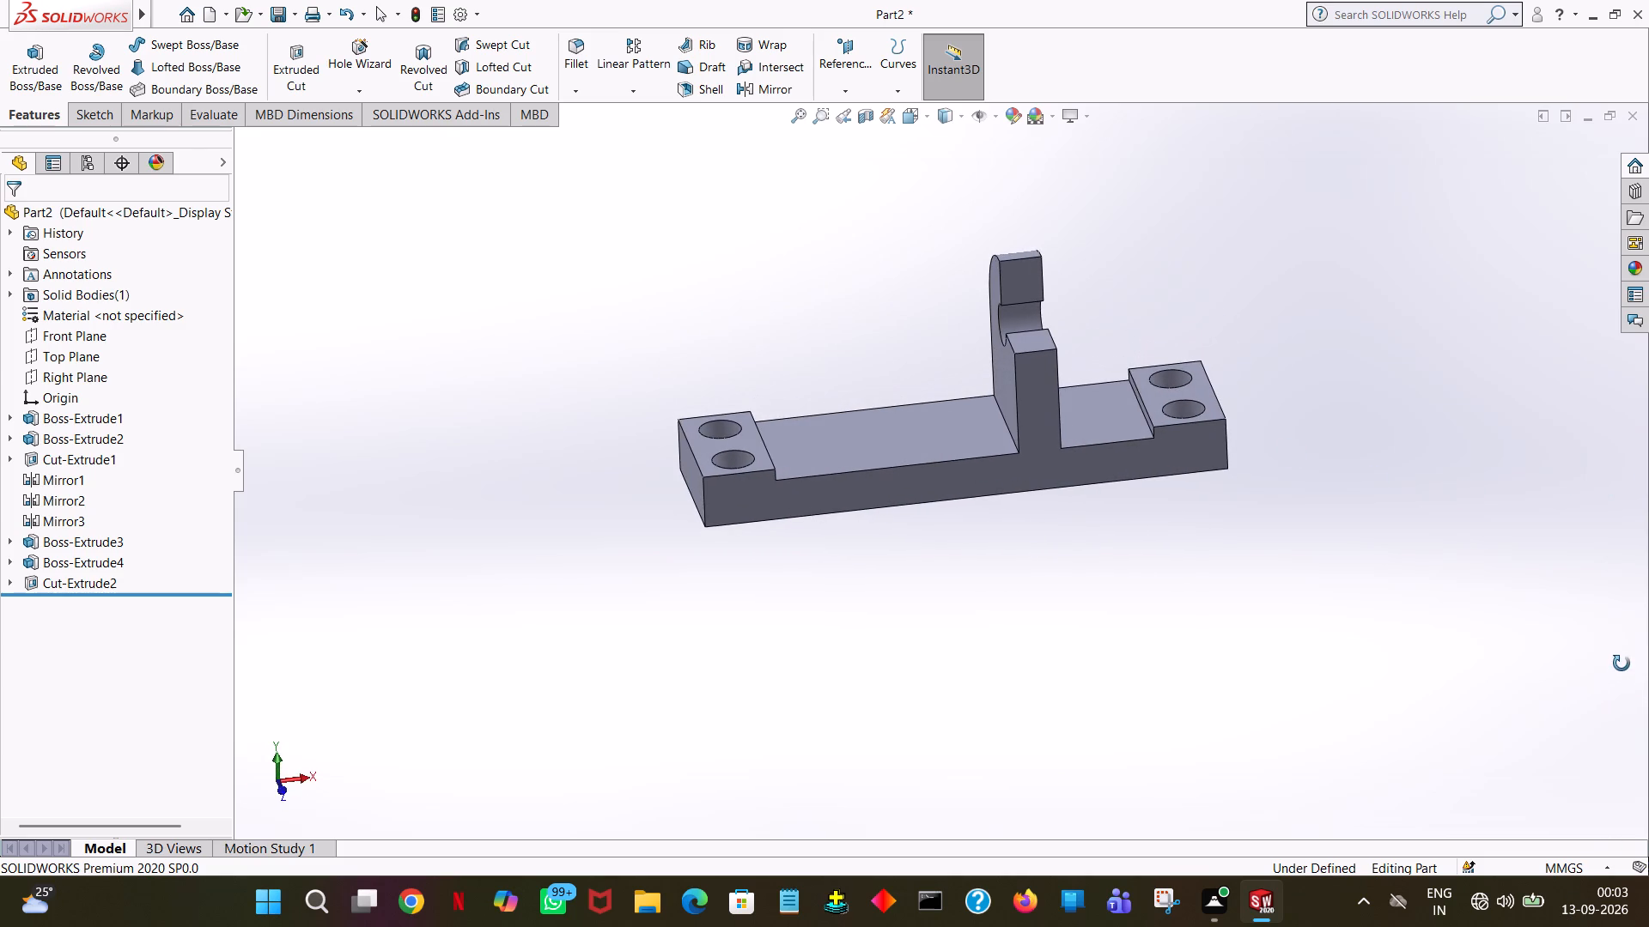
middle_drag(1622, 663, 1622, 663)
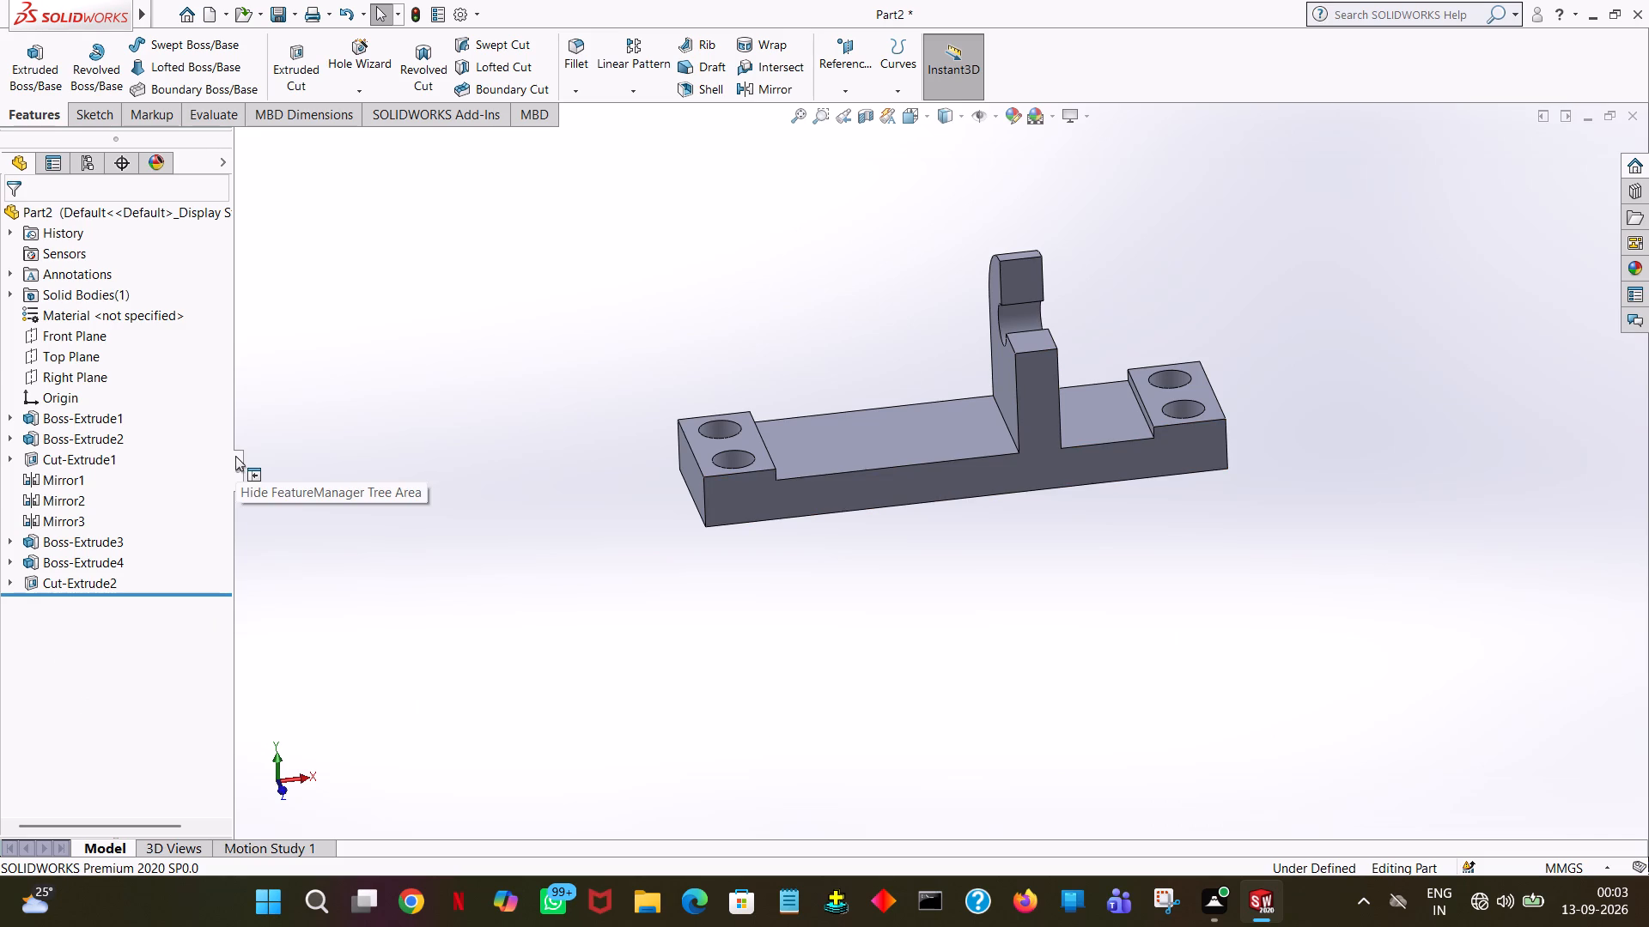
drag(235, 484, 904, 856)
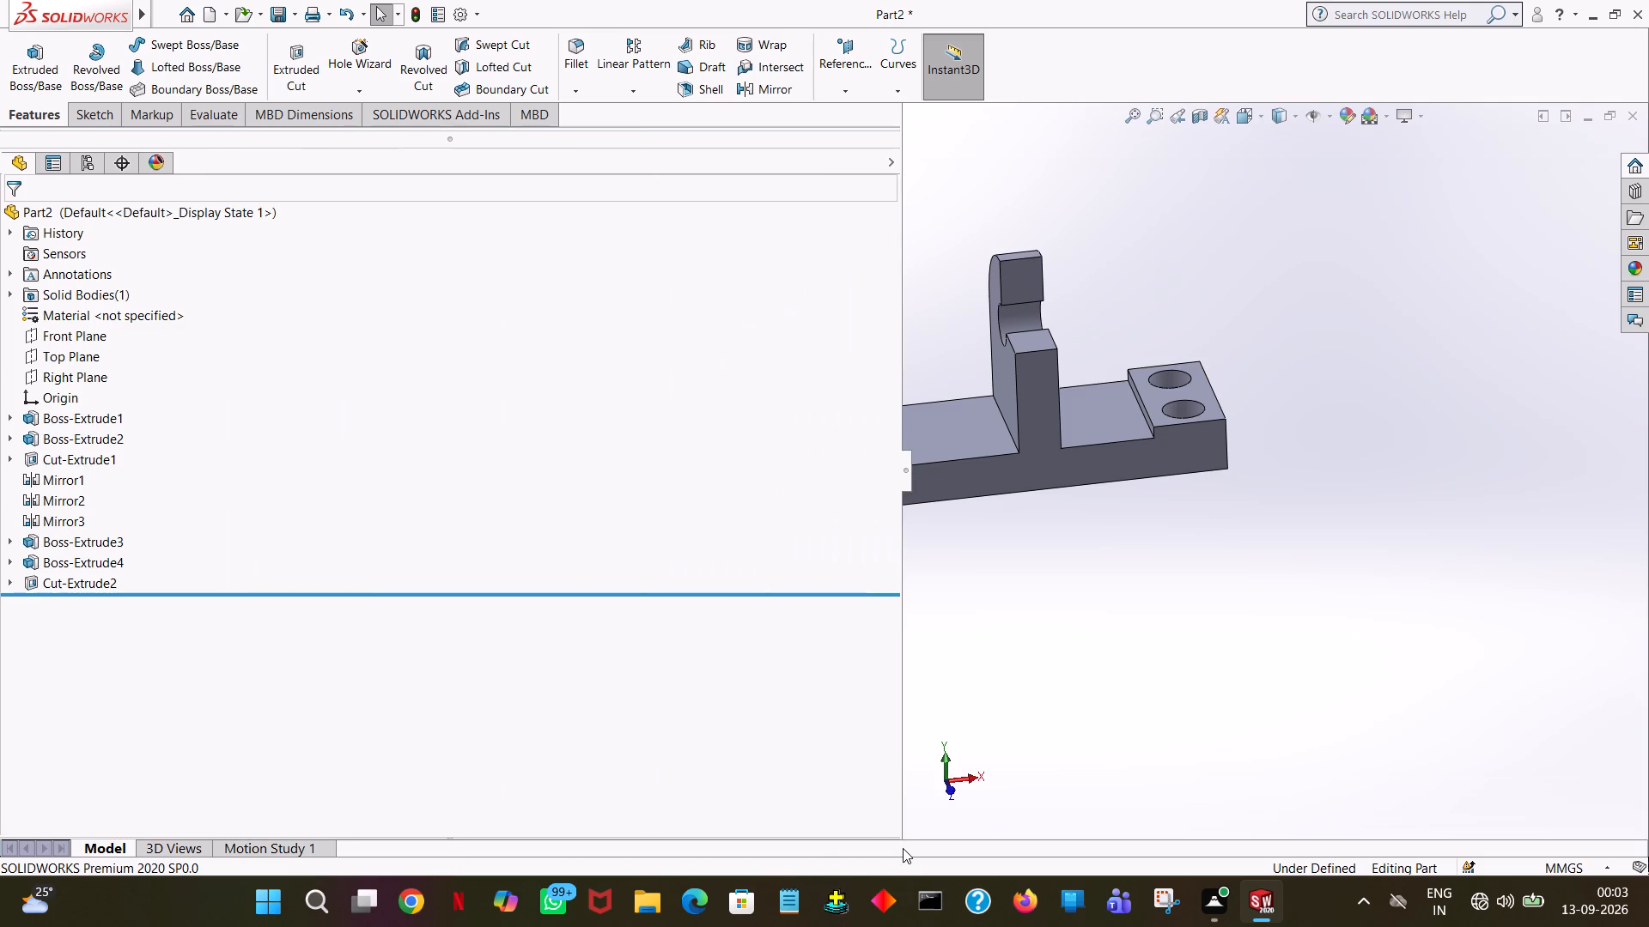
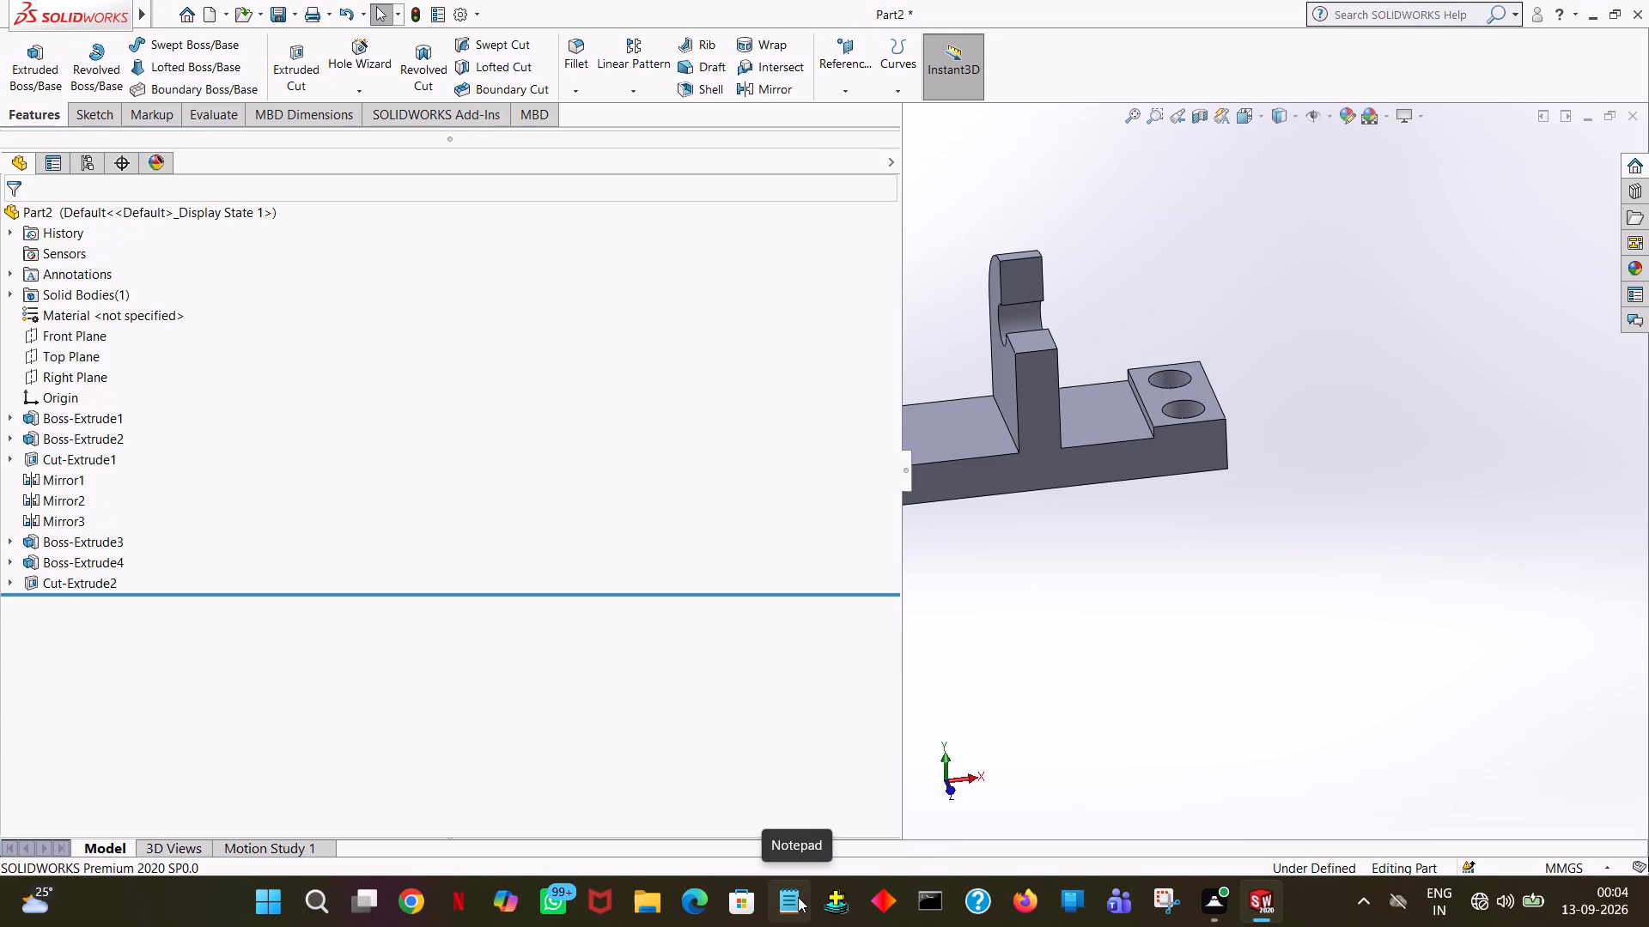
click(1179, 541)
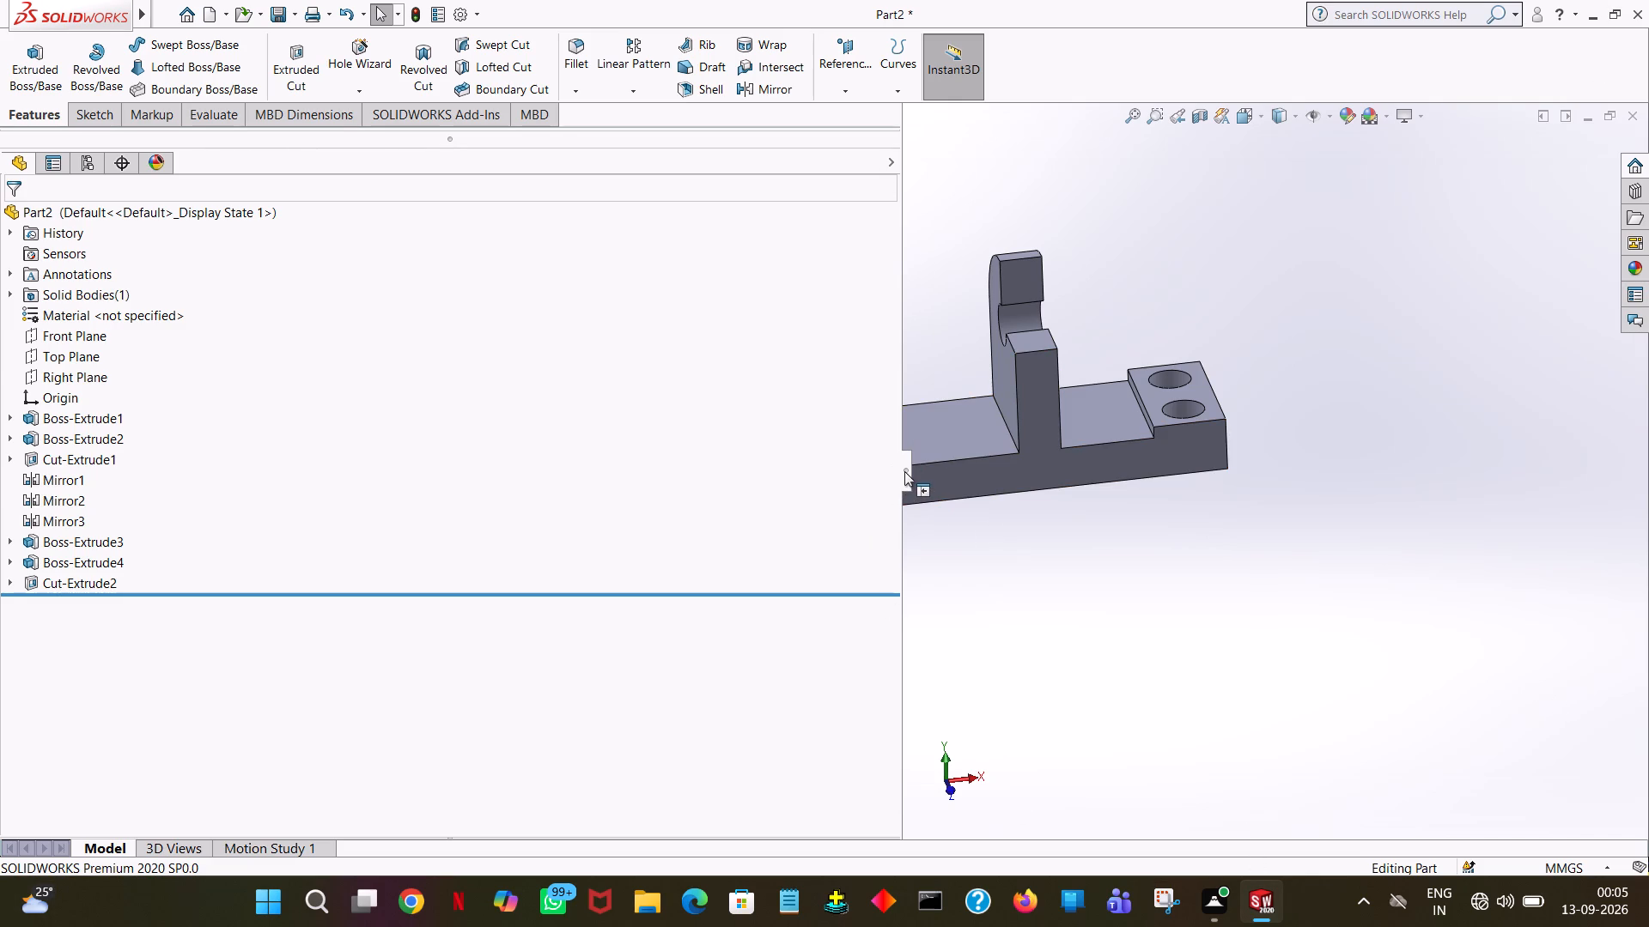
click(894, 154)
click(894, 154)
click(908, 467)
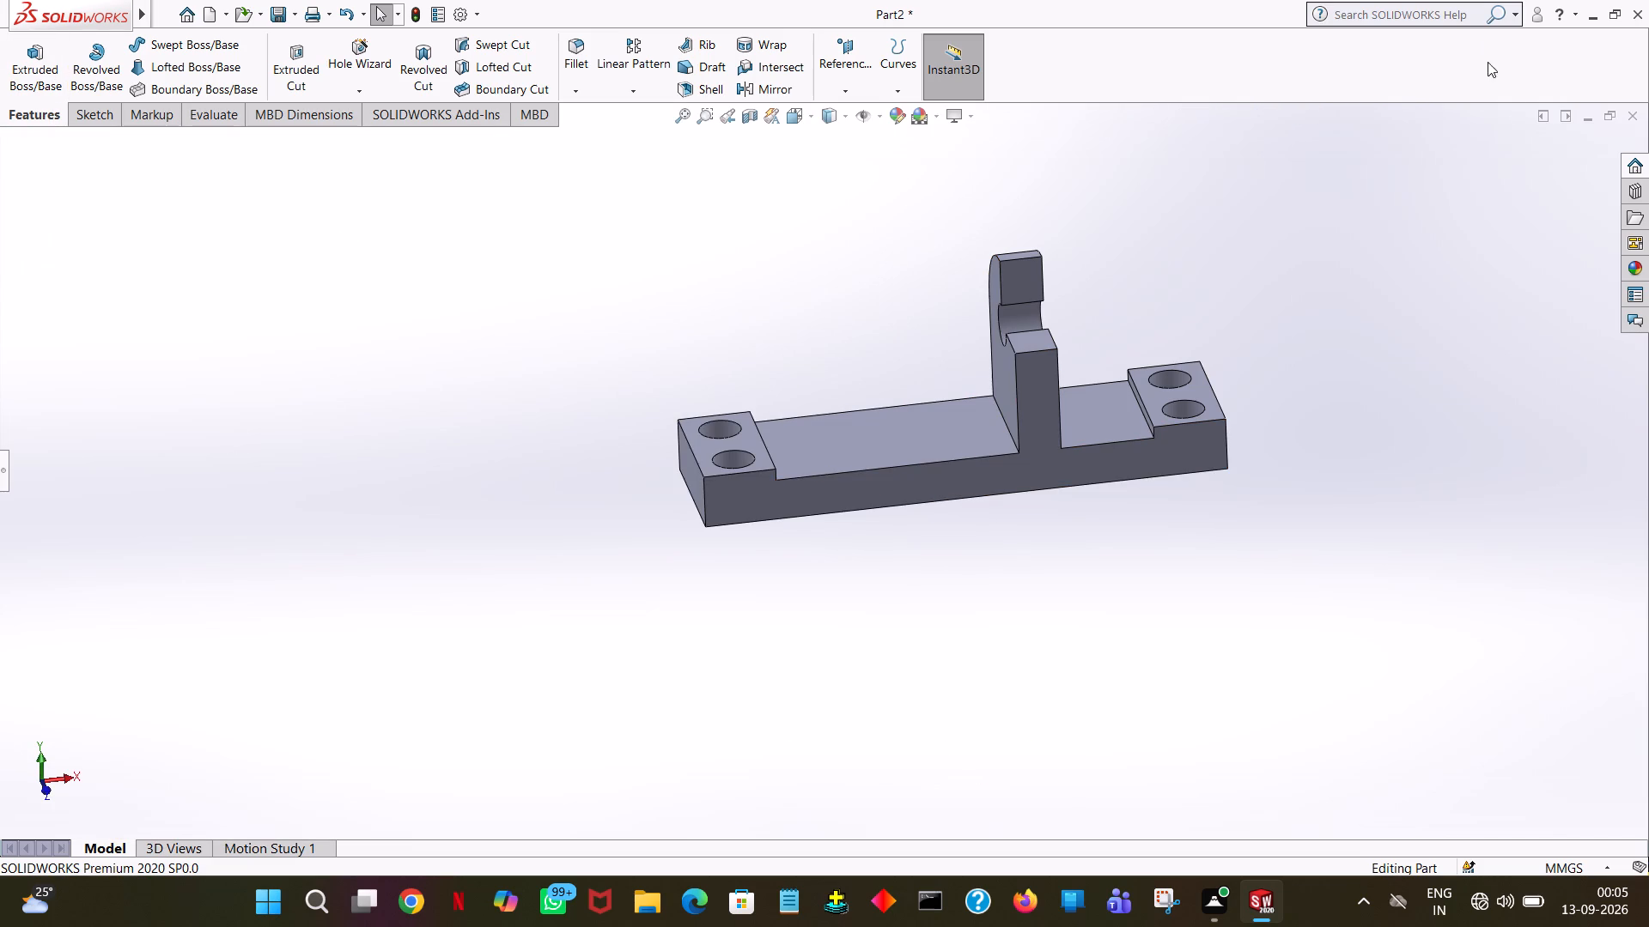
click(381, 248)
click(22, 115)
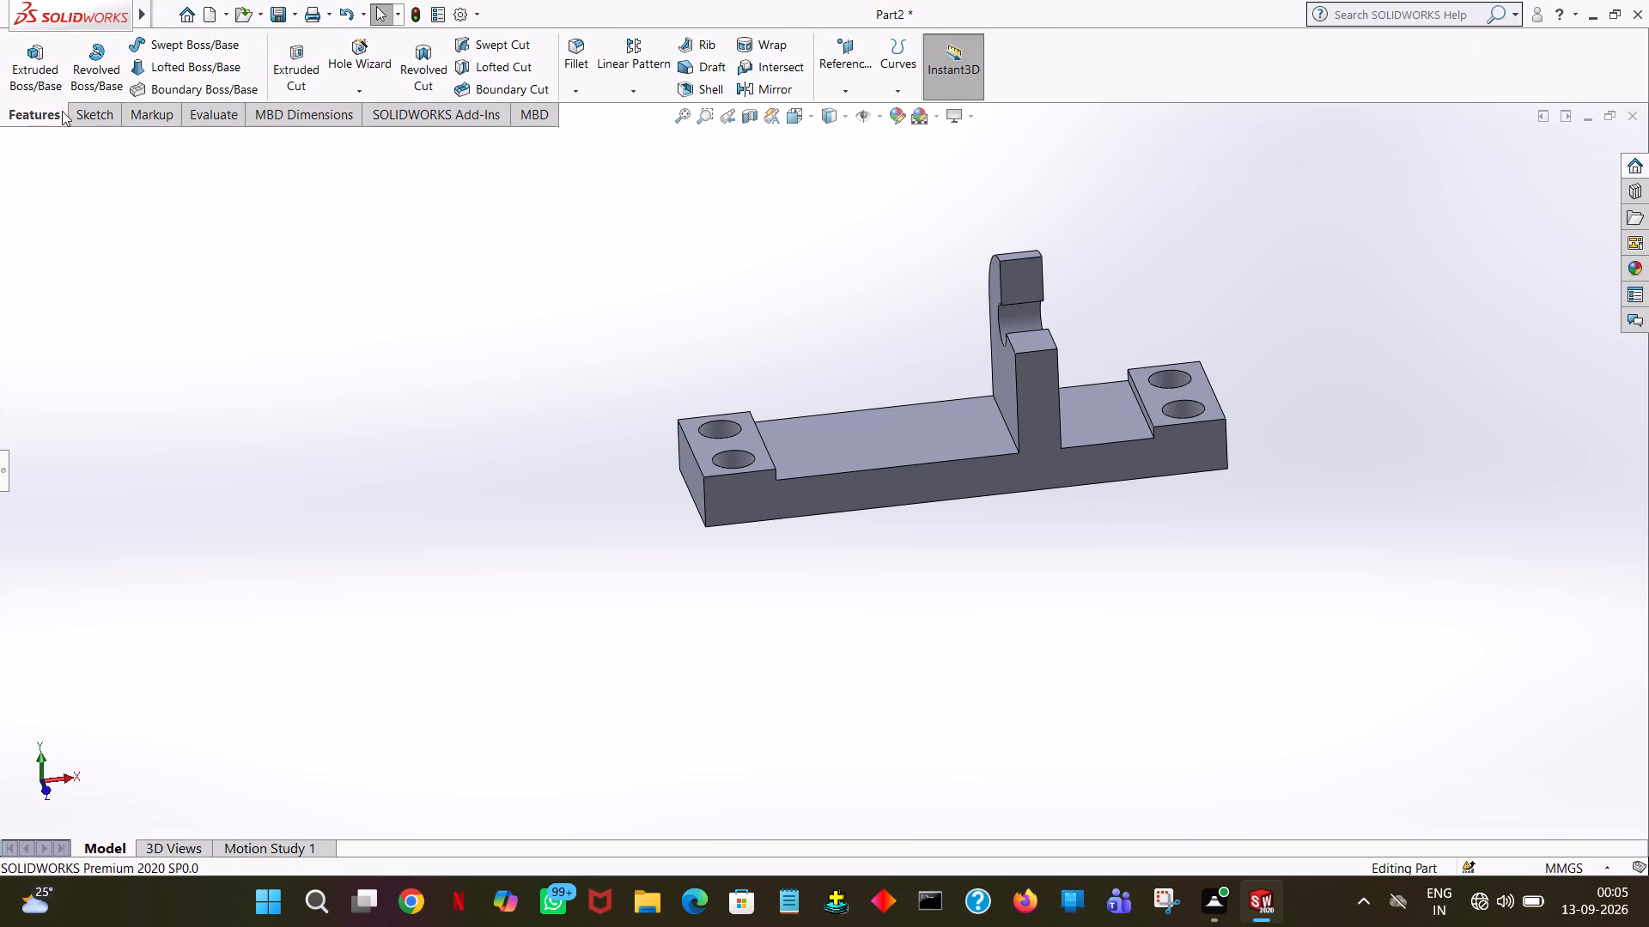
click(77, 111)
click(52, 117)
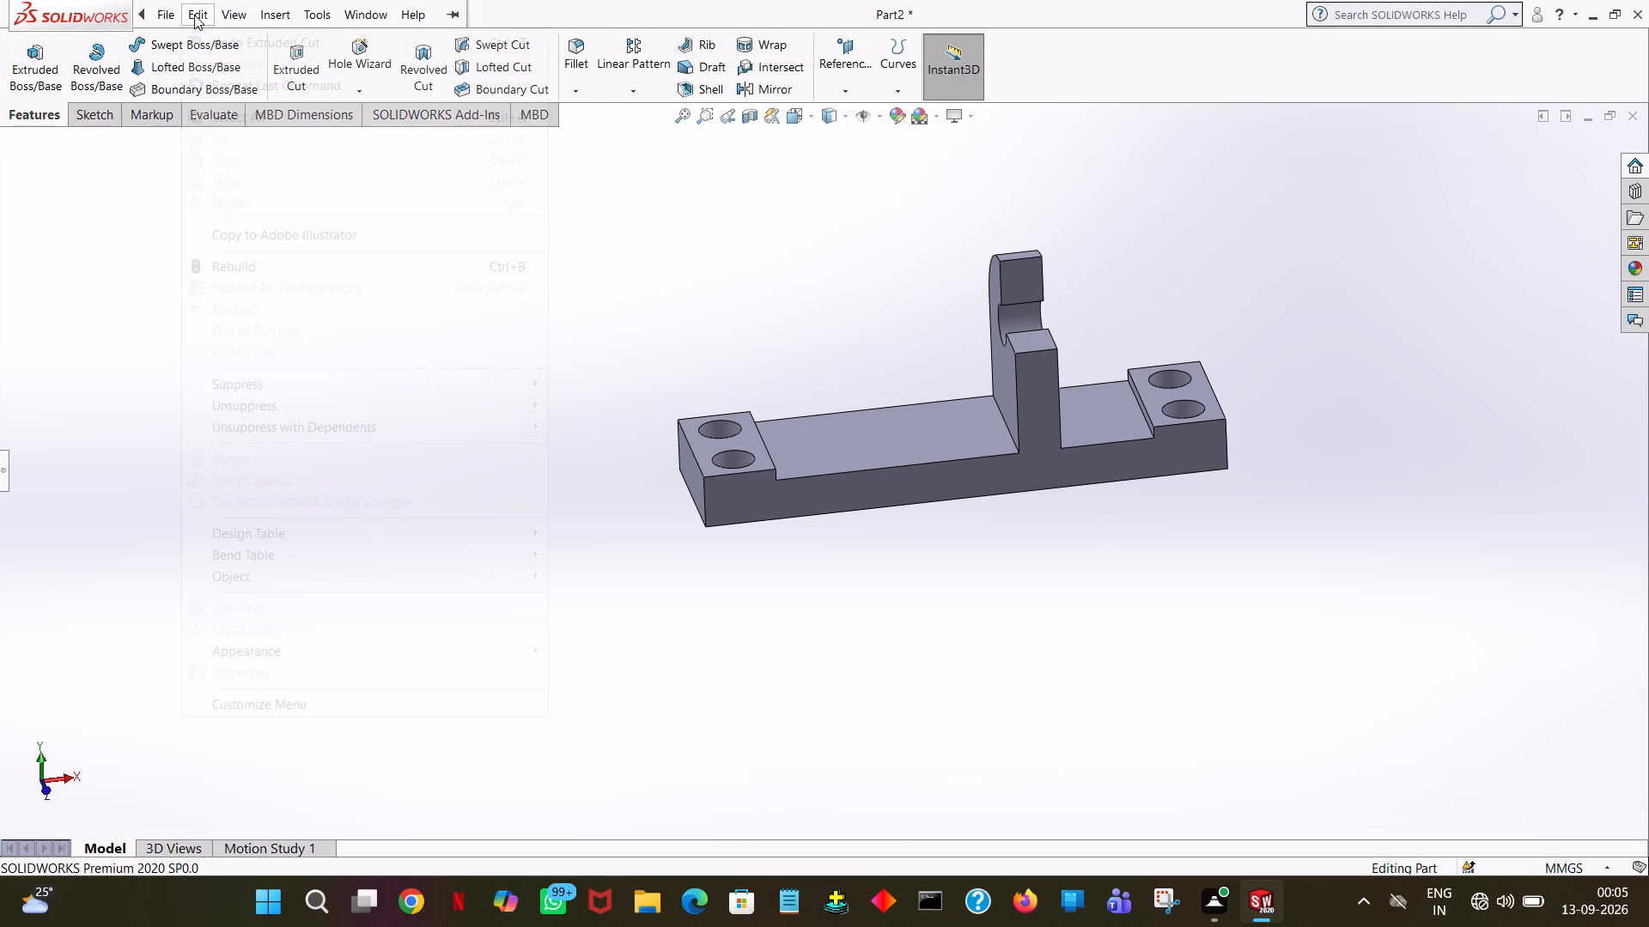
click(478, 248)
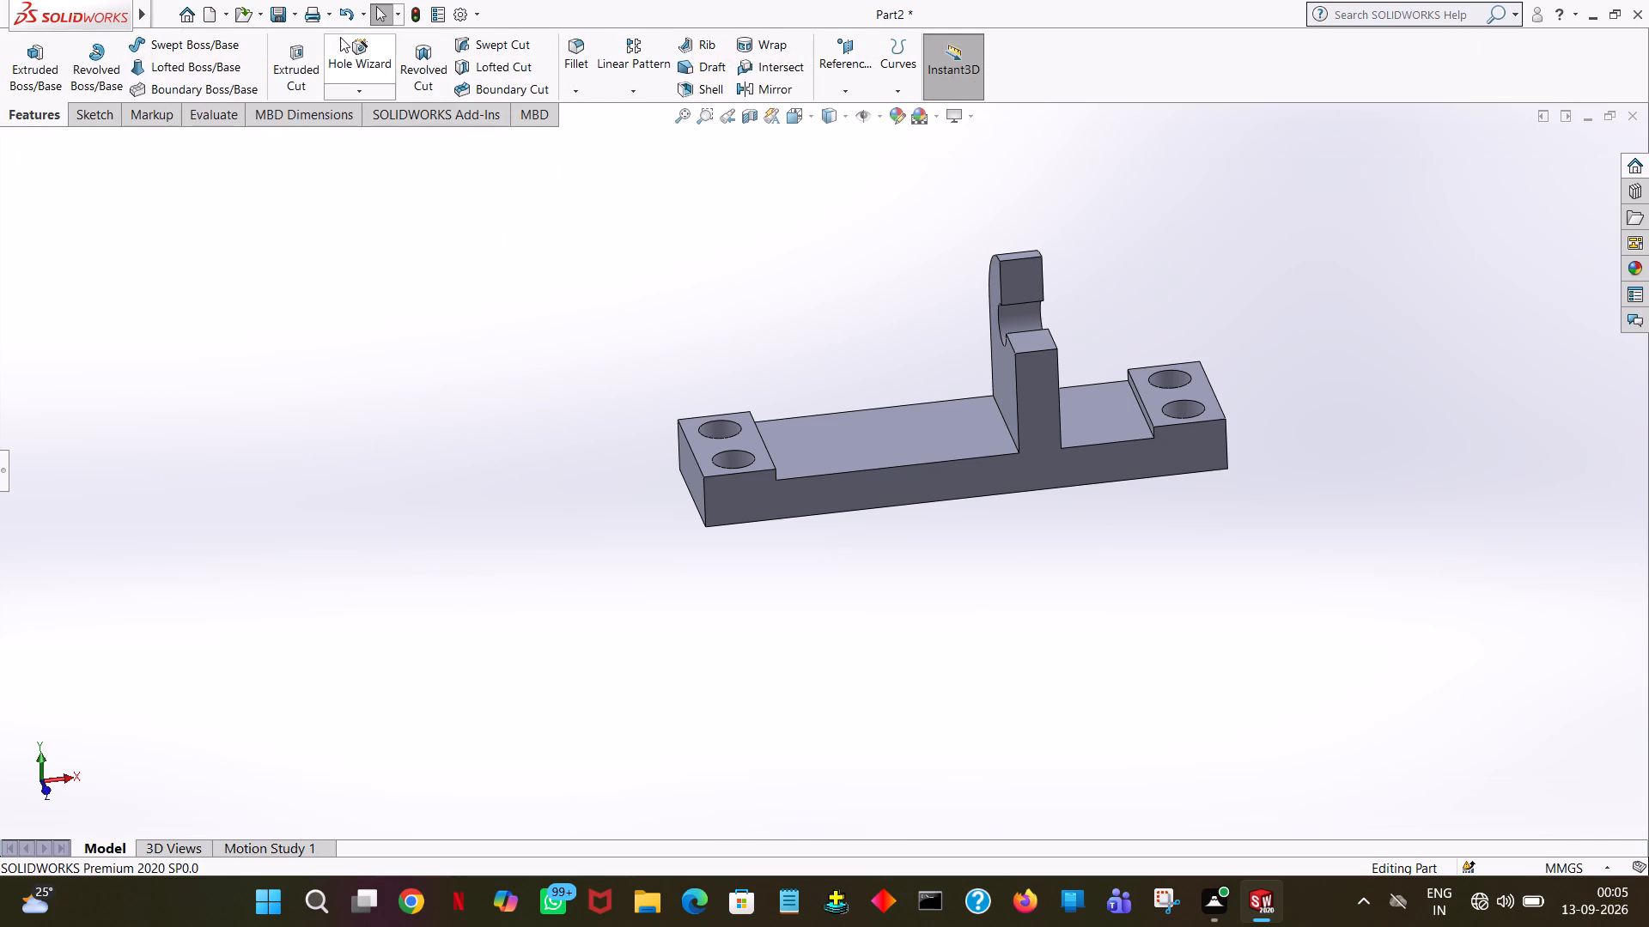
Undo the last extruded cut through the upright.
click(341, 9)
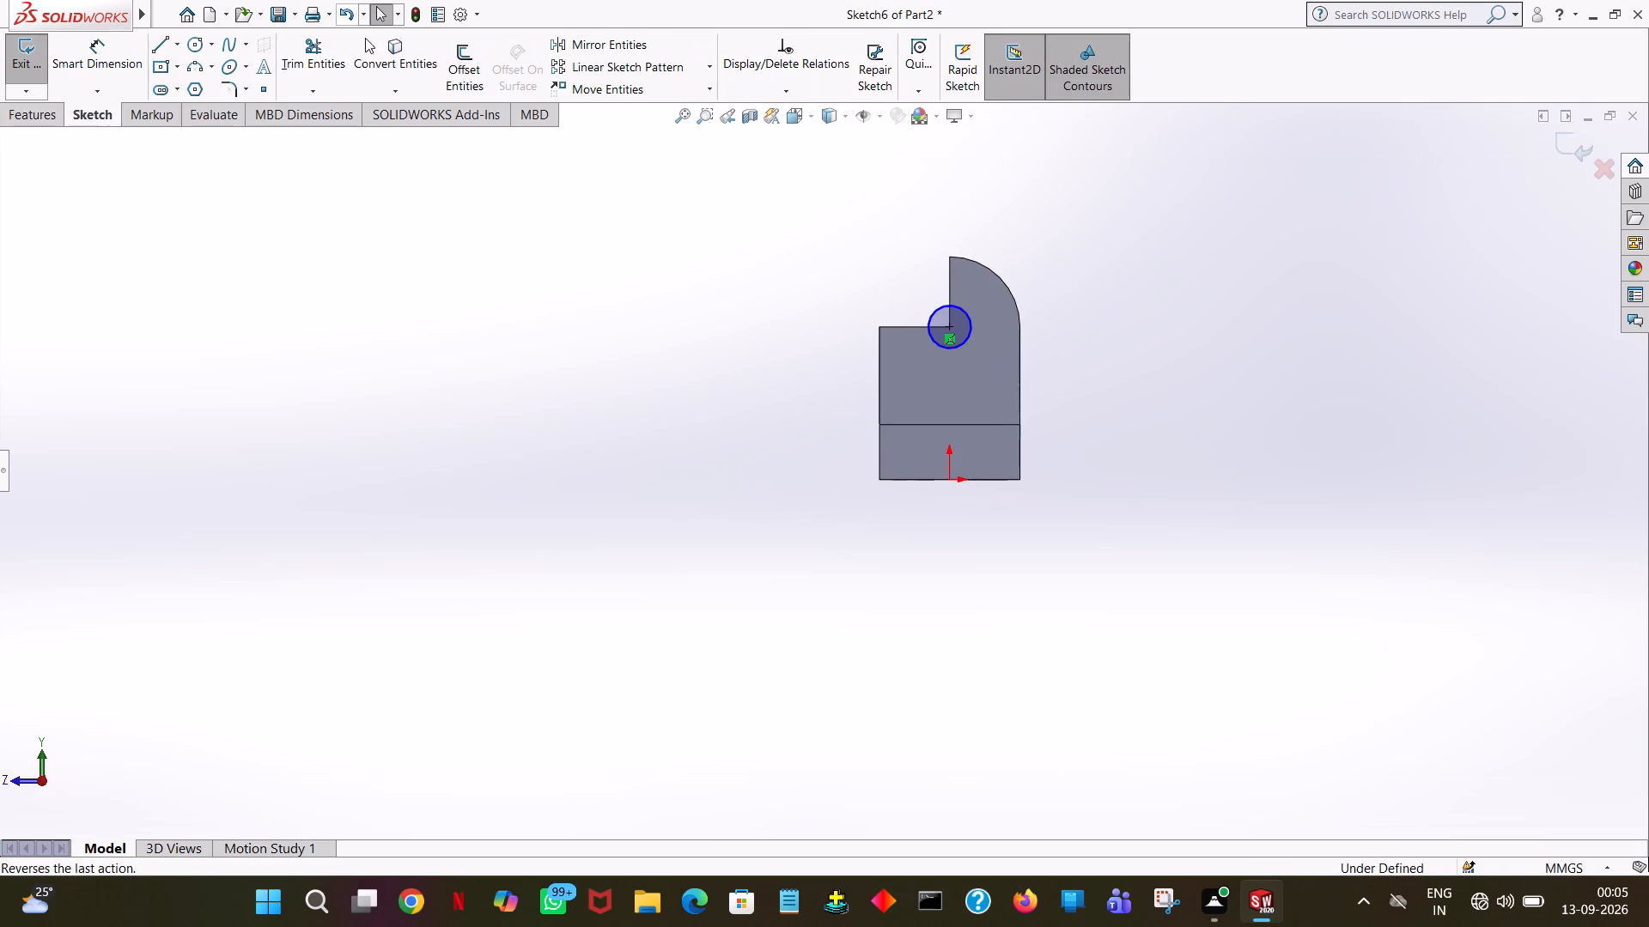
middle_drag(758, 405, 845, 490)
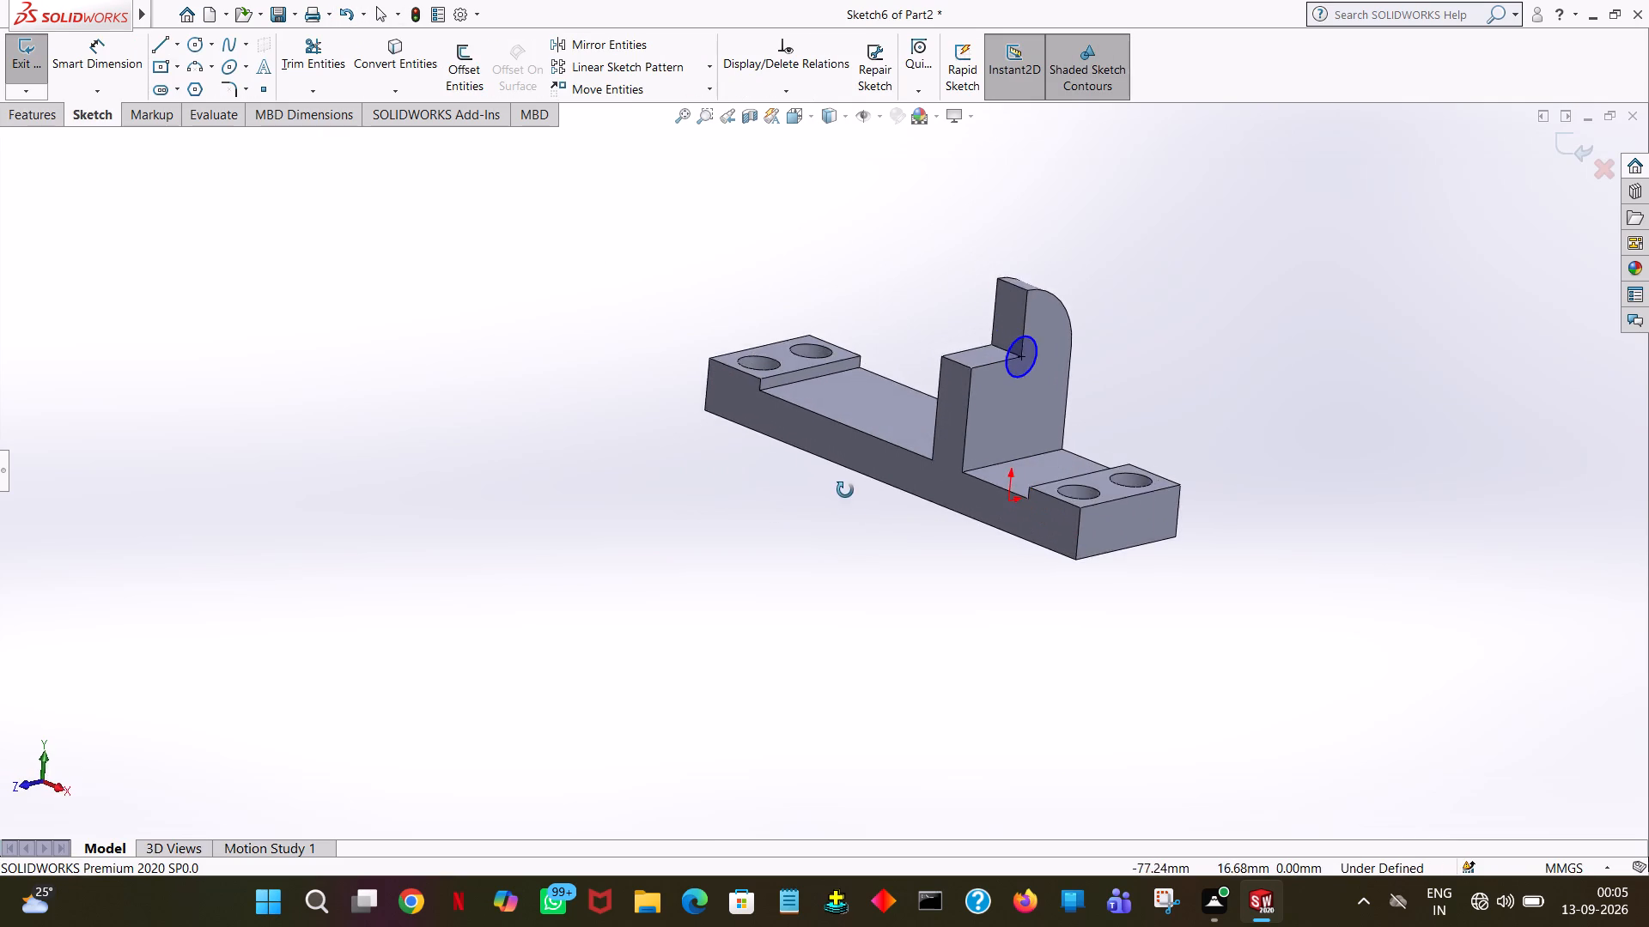
middle_drag(845, 490, 745, 378)
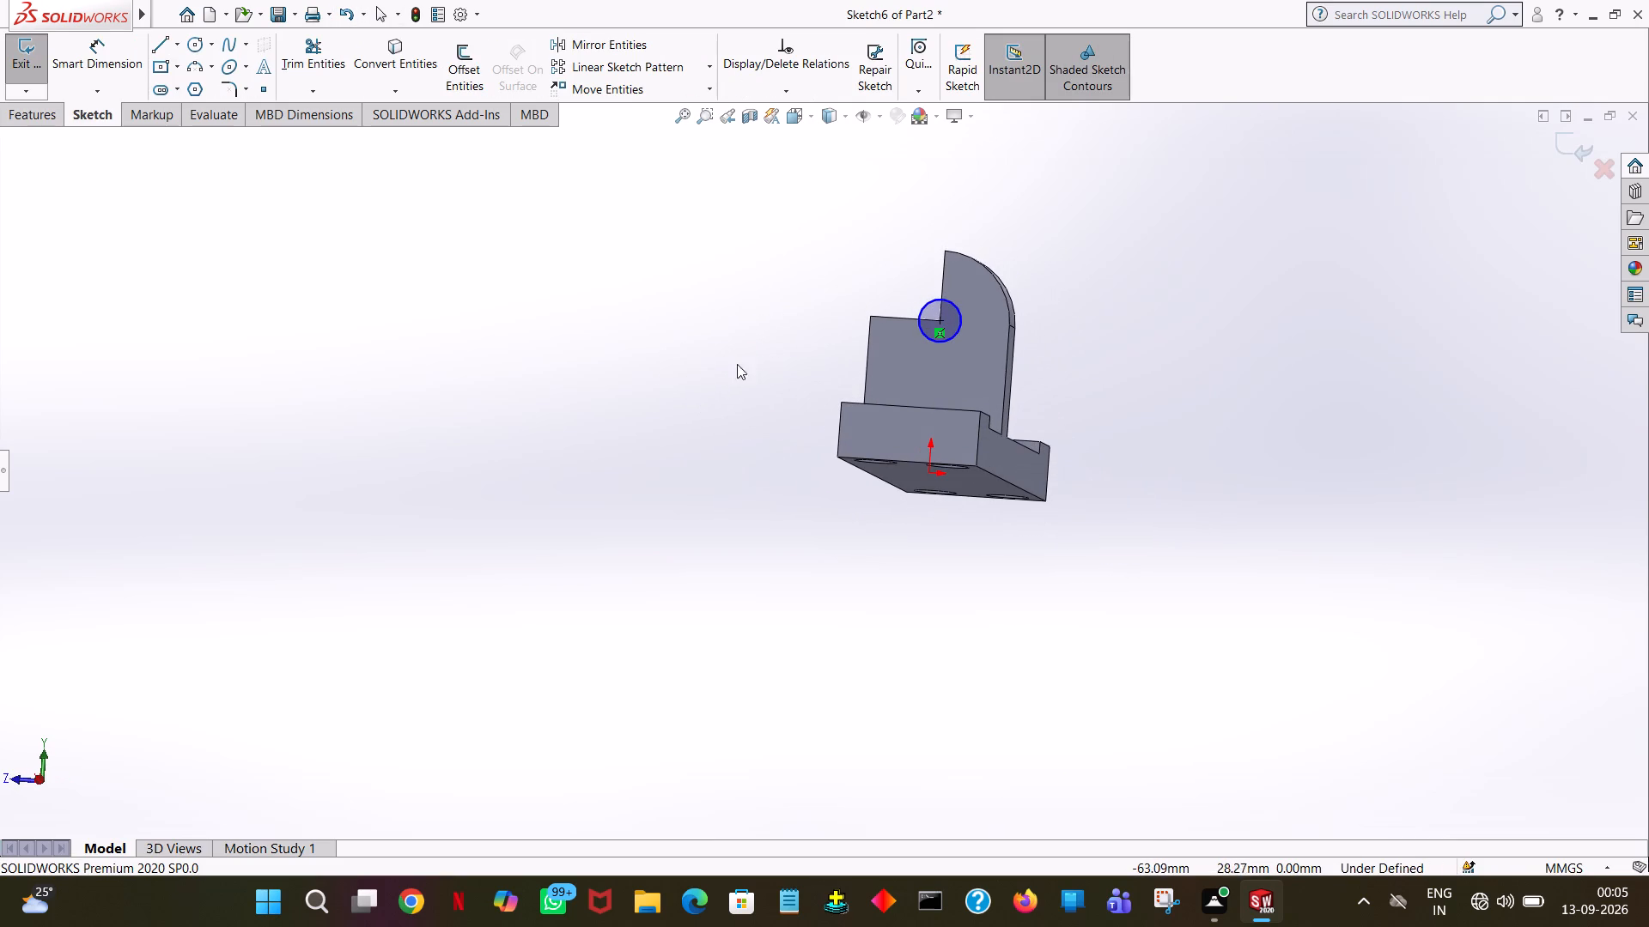
Extrude-cut the circle at the quarter-round's centre to a blind depth of 64 mm through the upright again.
click(22, 110)
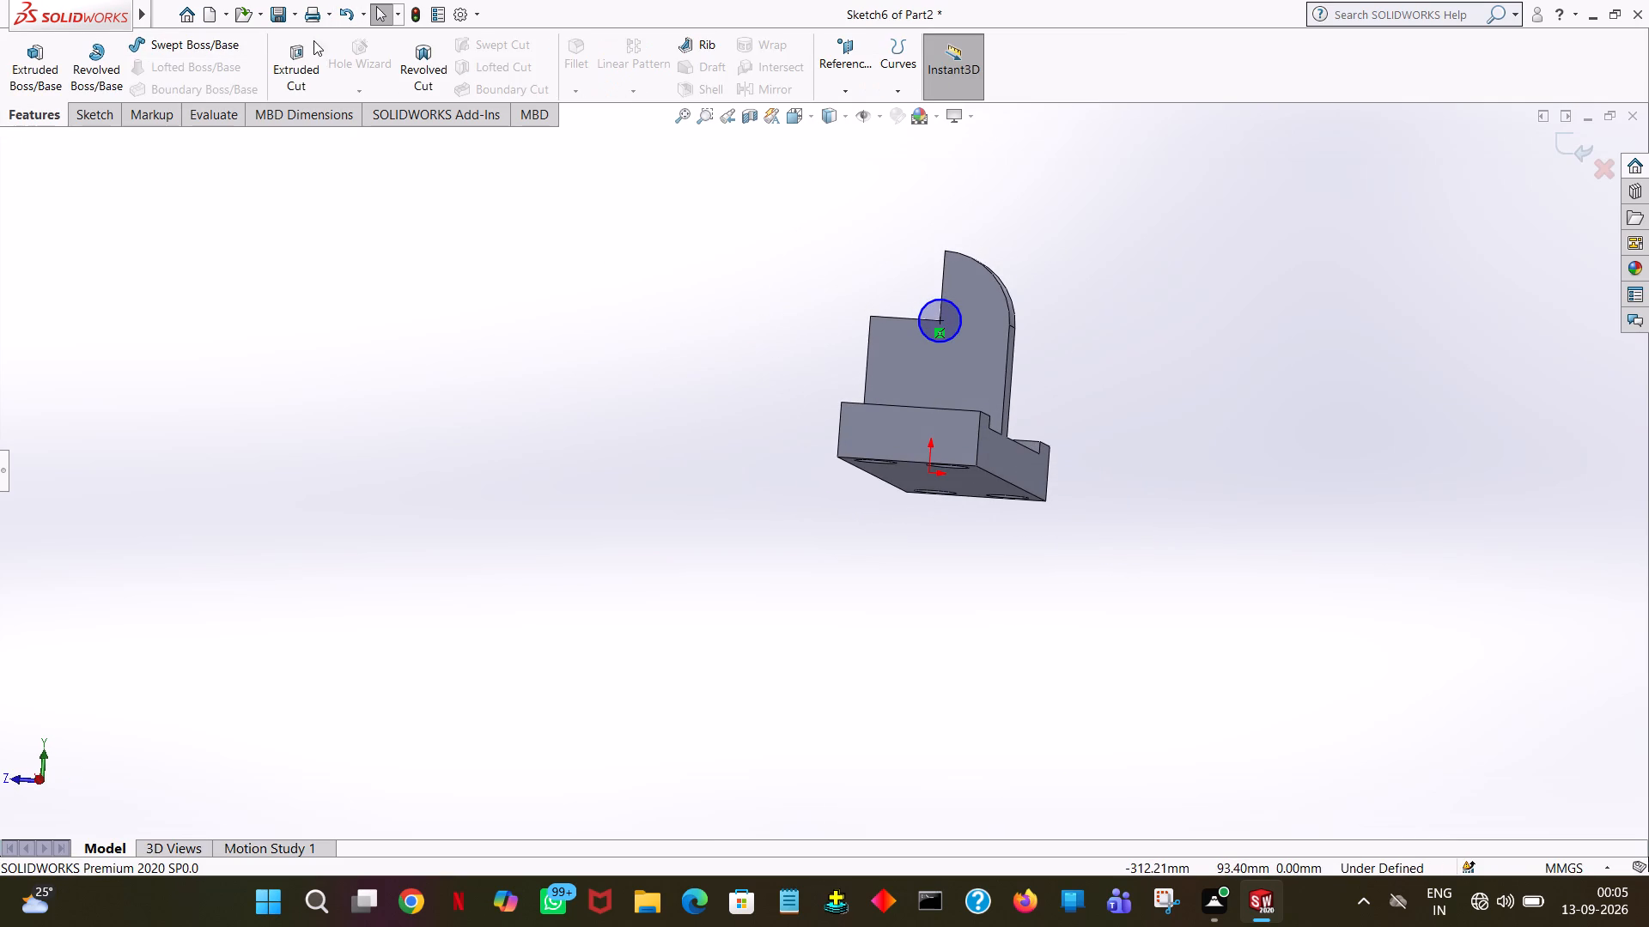
click(314, 41)
middle_drag(1256, 373, 1276, 396)
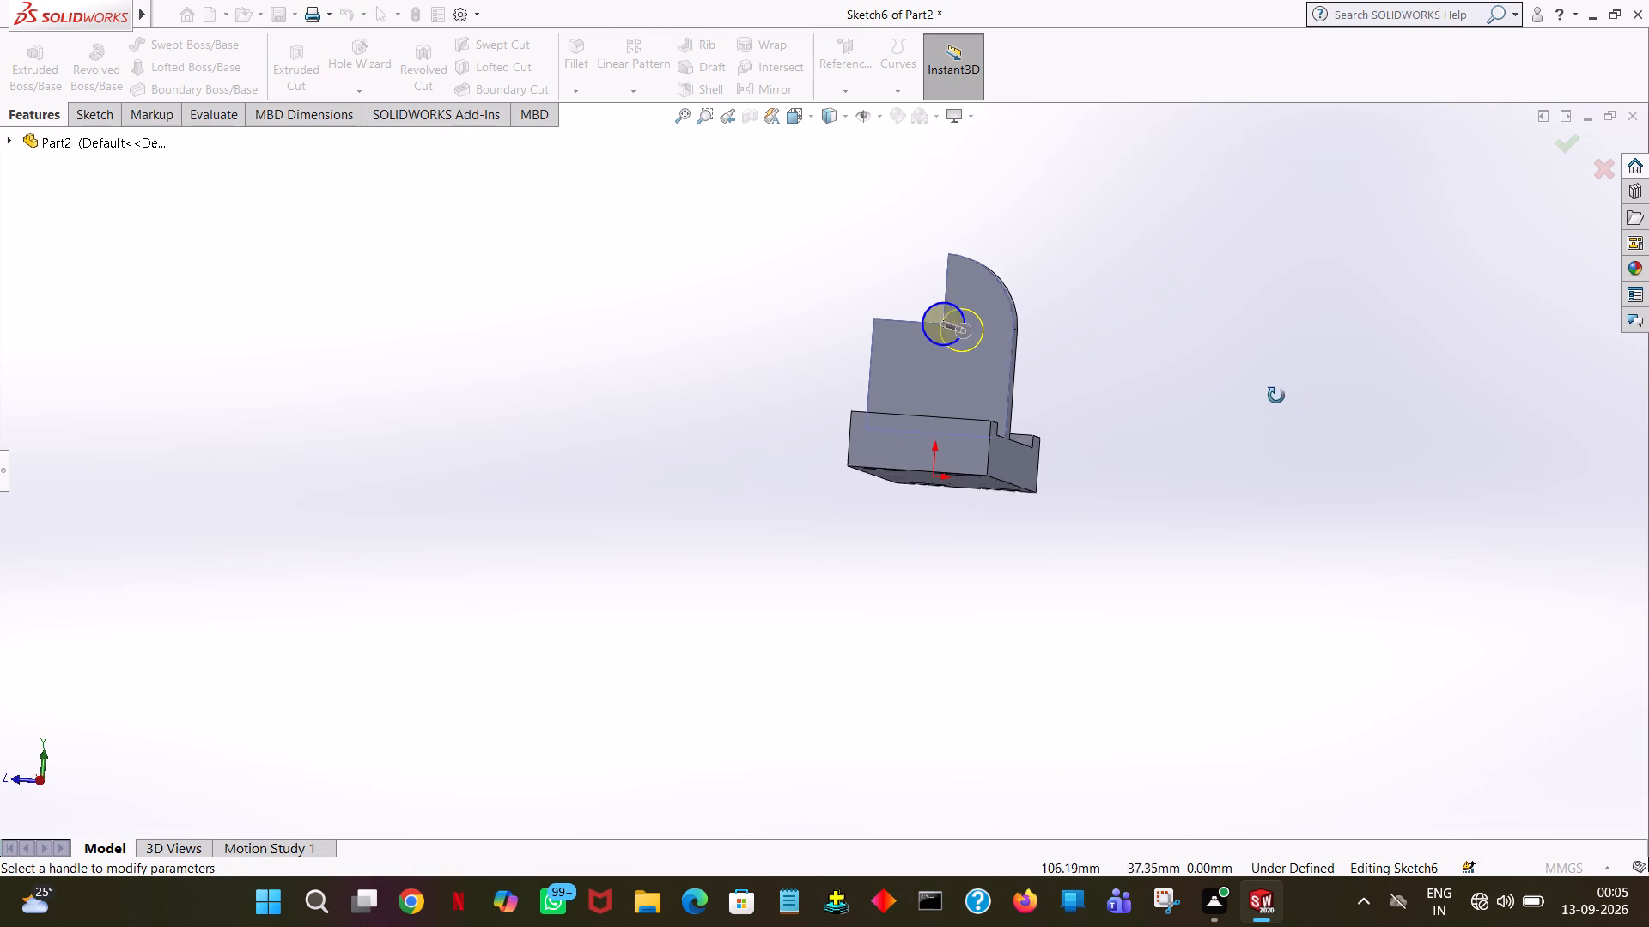
middle_drag(1276, 396, 1373, 473)
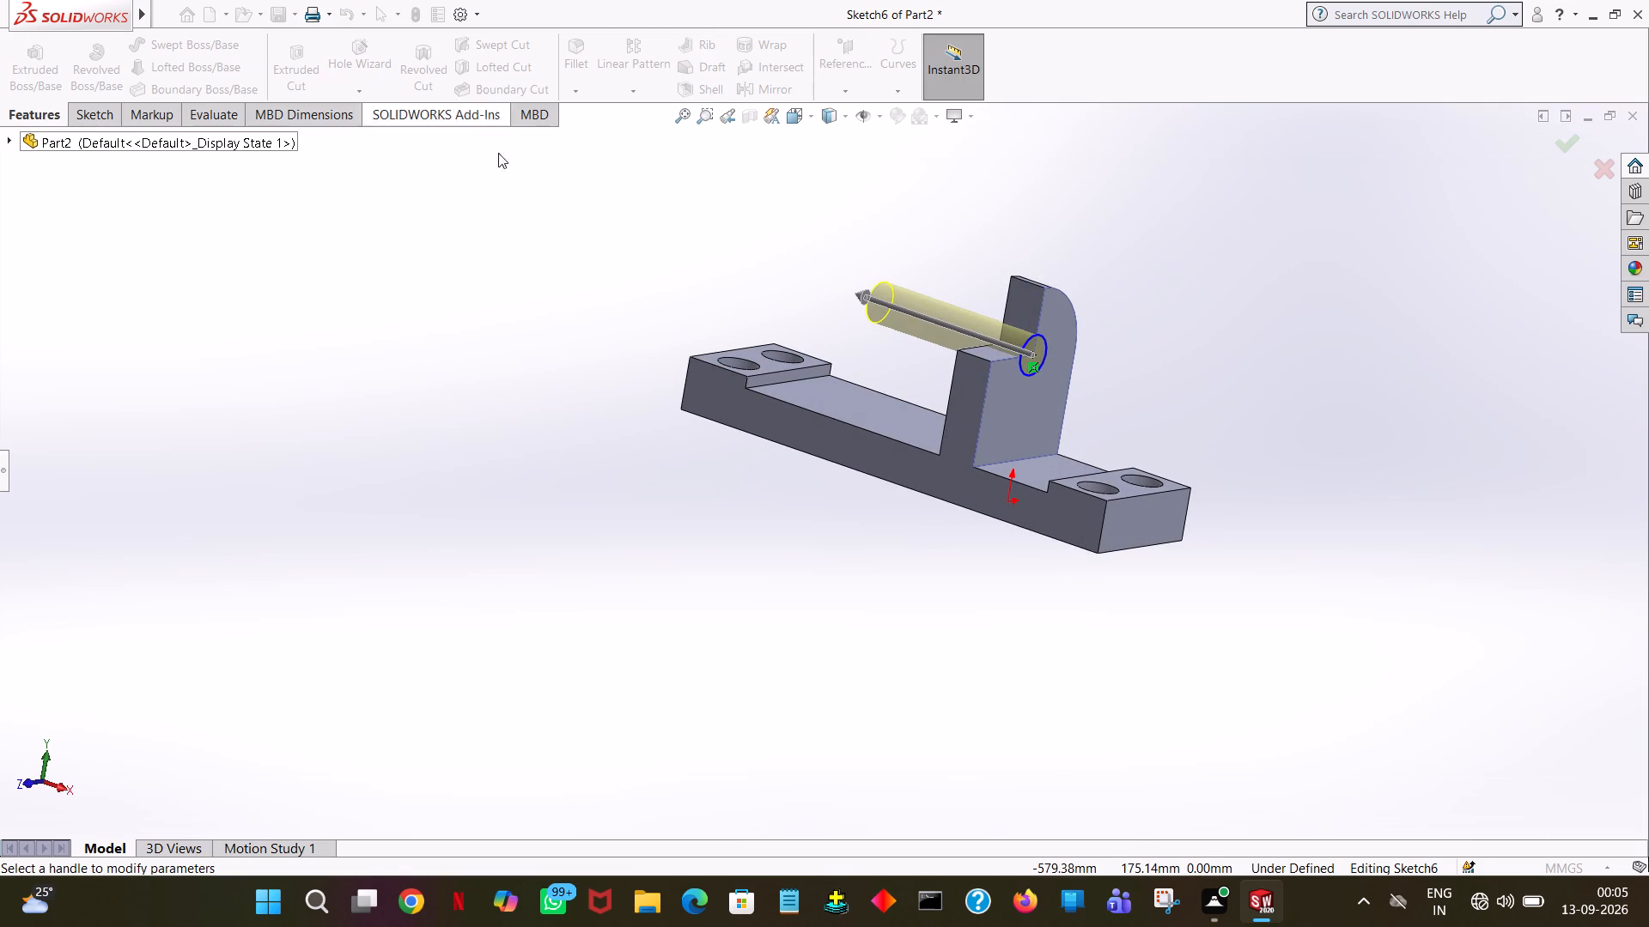
click(52, 134)
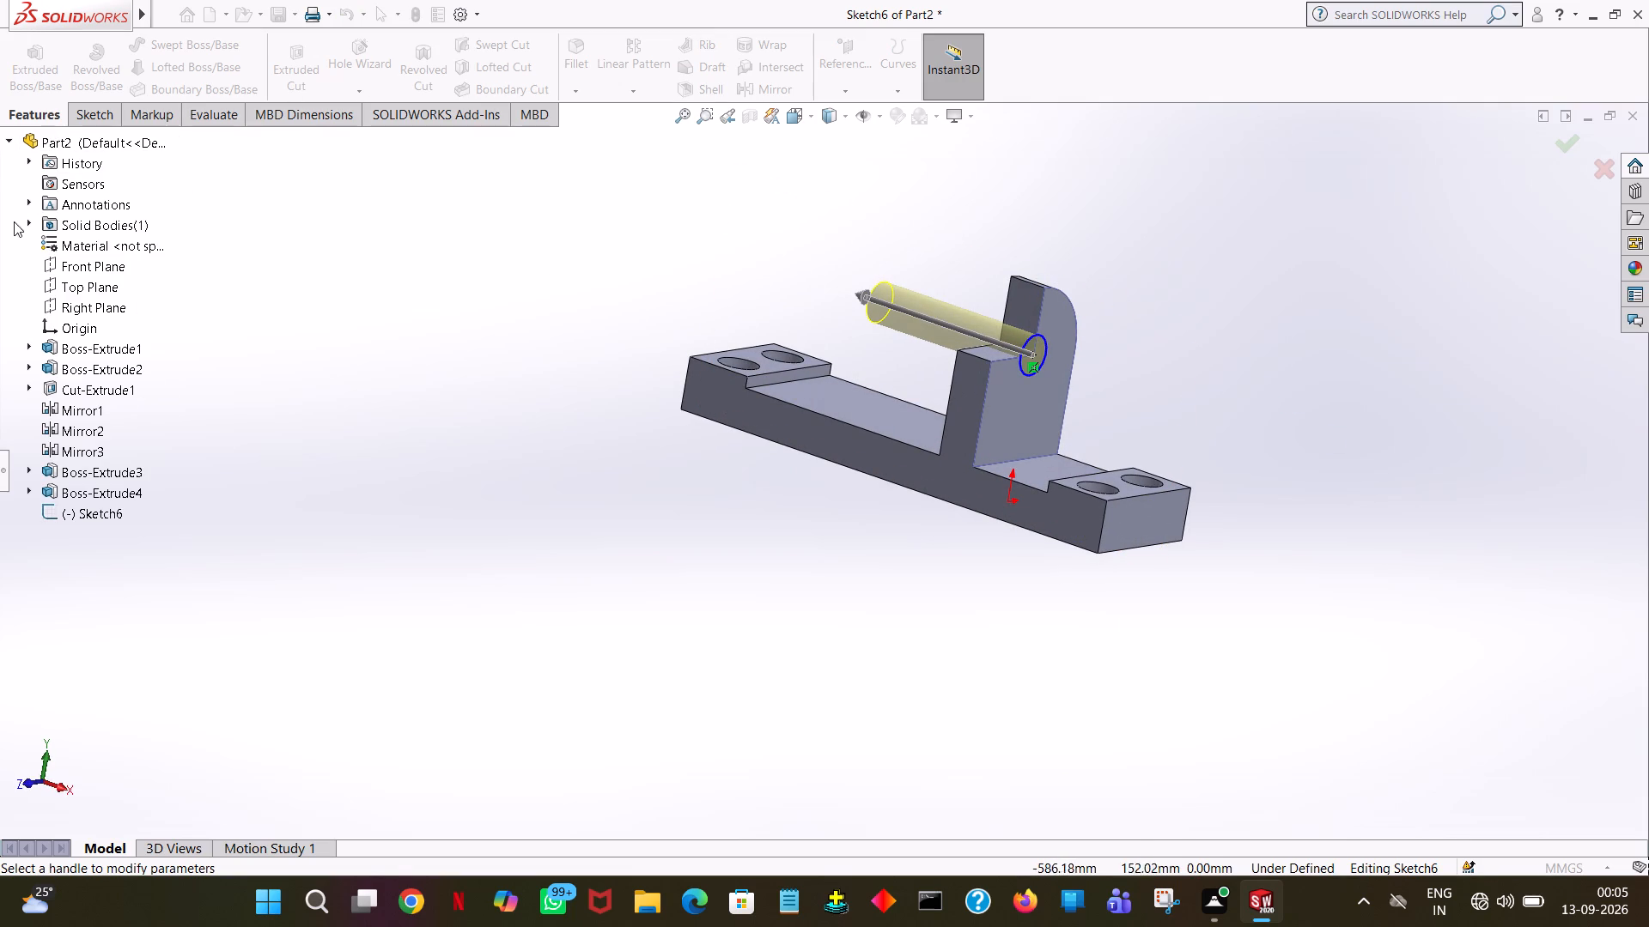
click(1, 475)
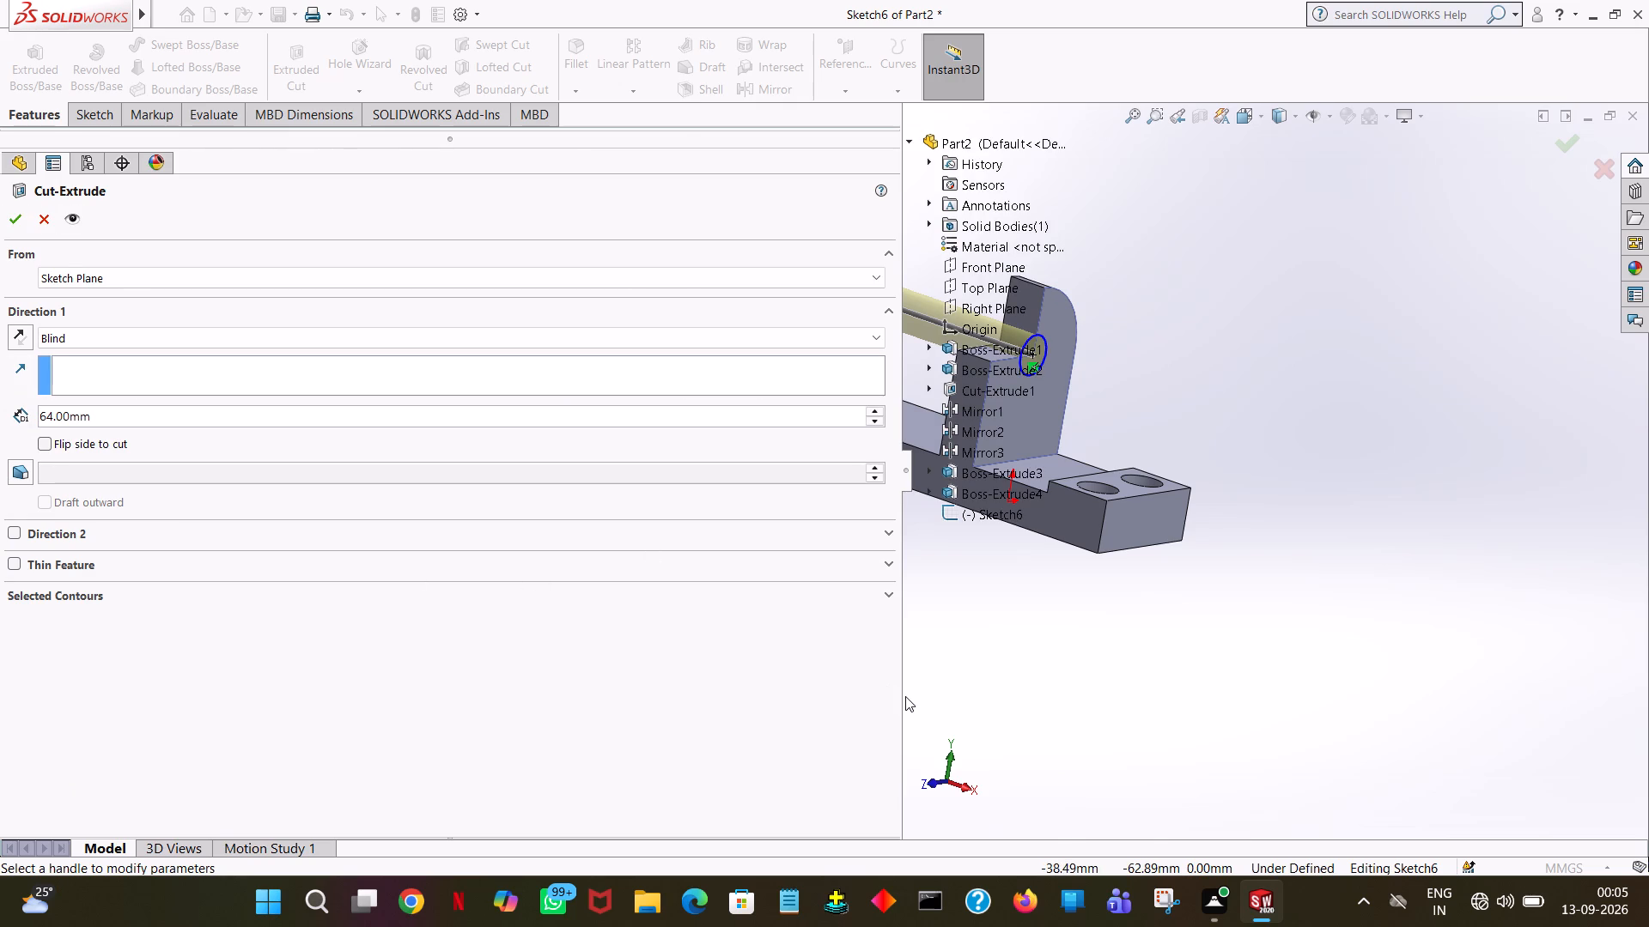
drag(902, 696, 259, 641)
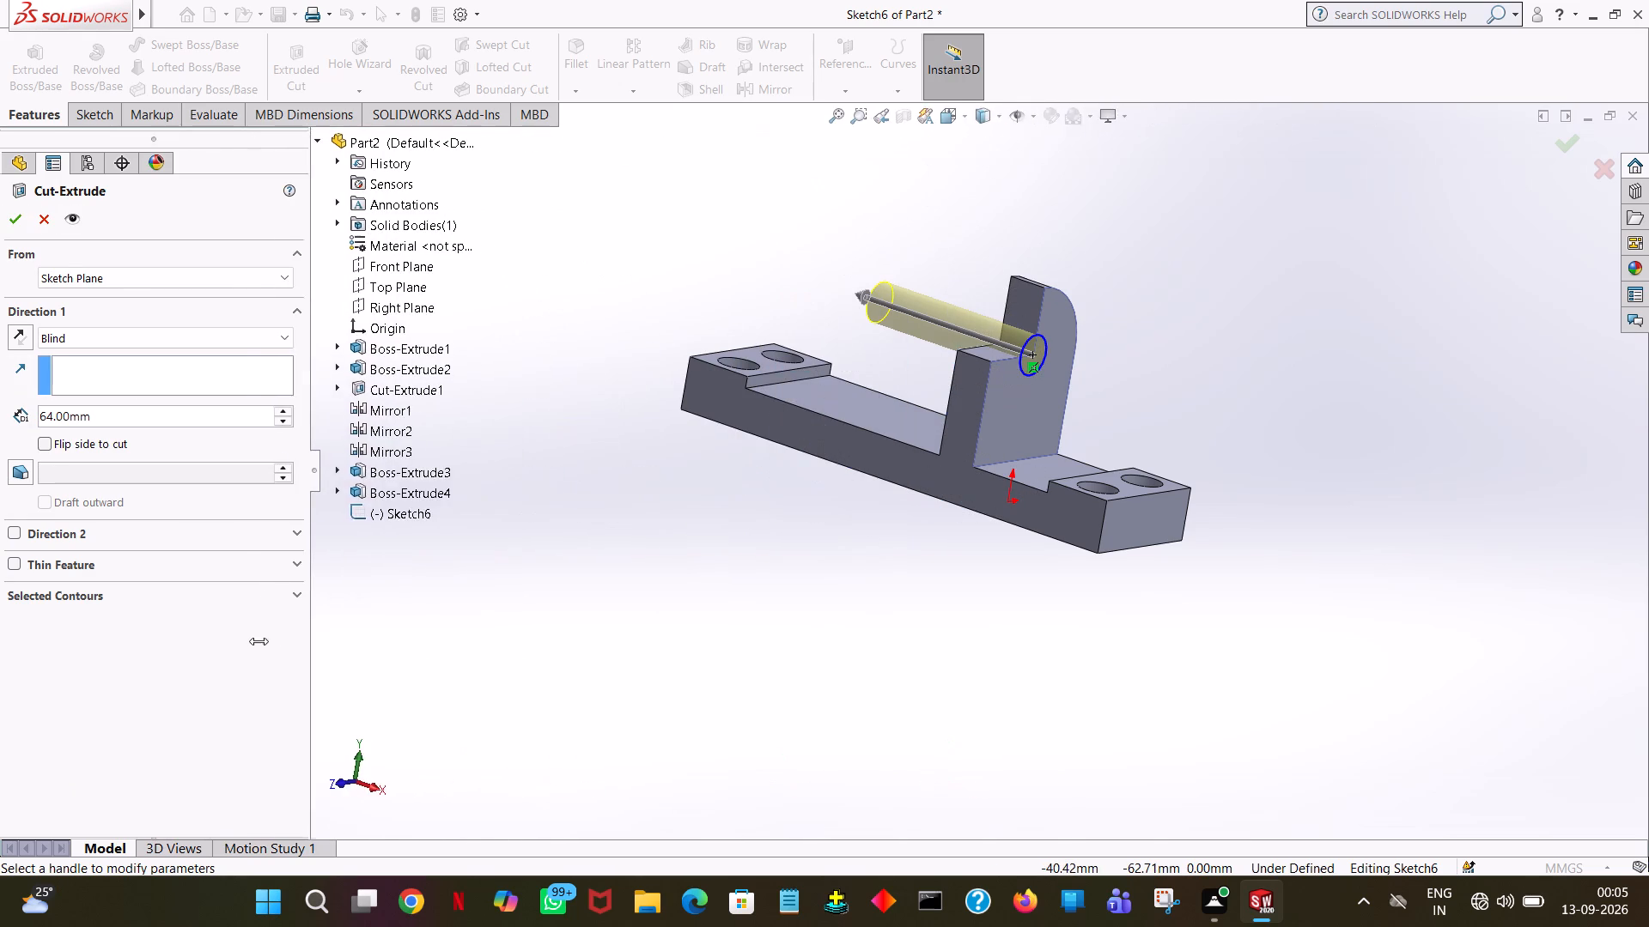
drag(259, 641, 190, 633)
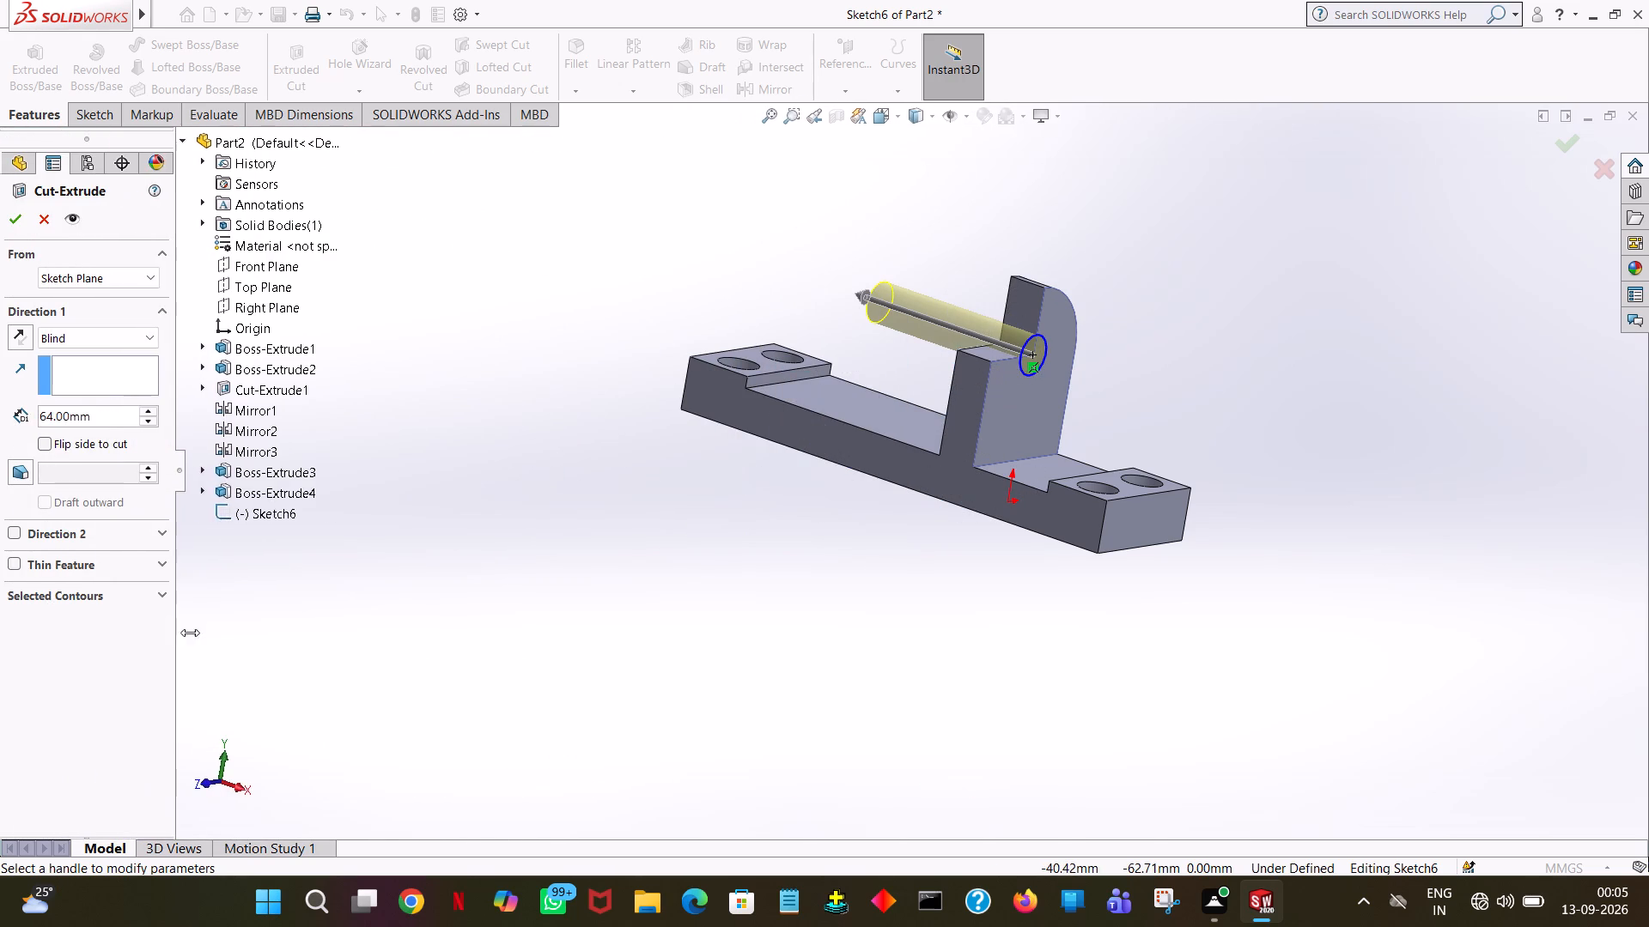
drag(190, 633, 254, 645)
click(532, 613)
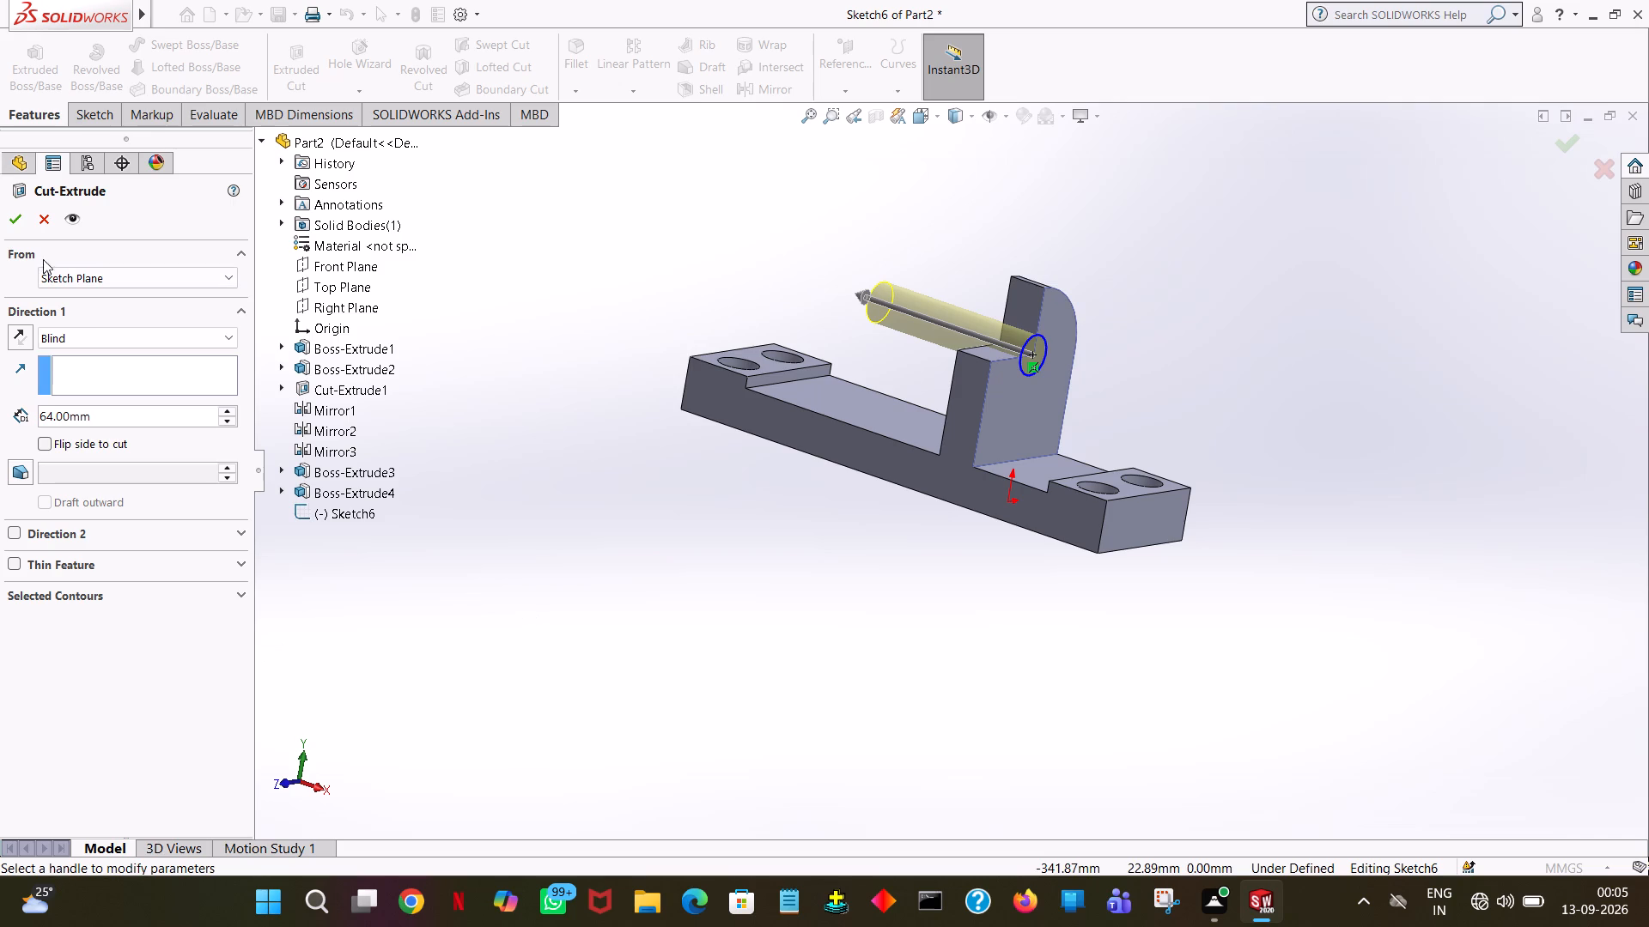
click(12, 230)
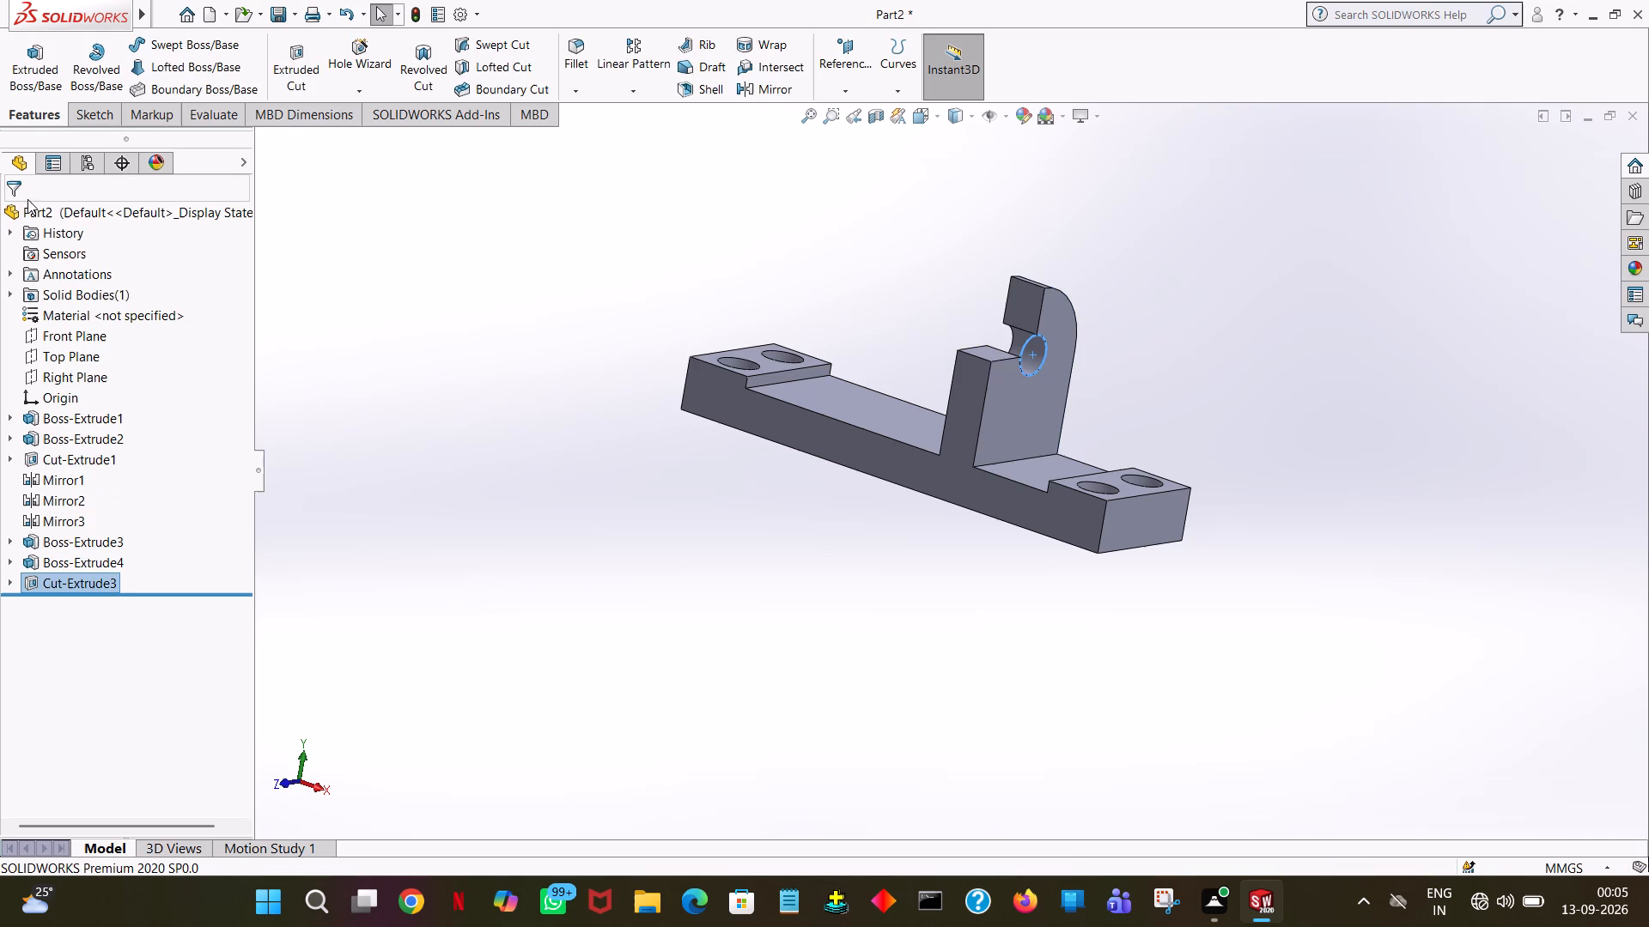
Start a boss sketch on the base's +Z front face and draw a 64 mm line toward -X from the upright's outer bottom corner.
click(453, 406)
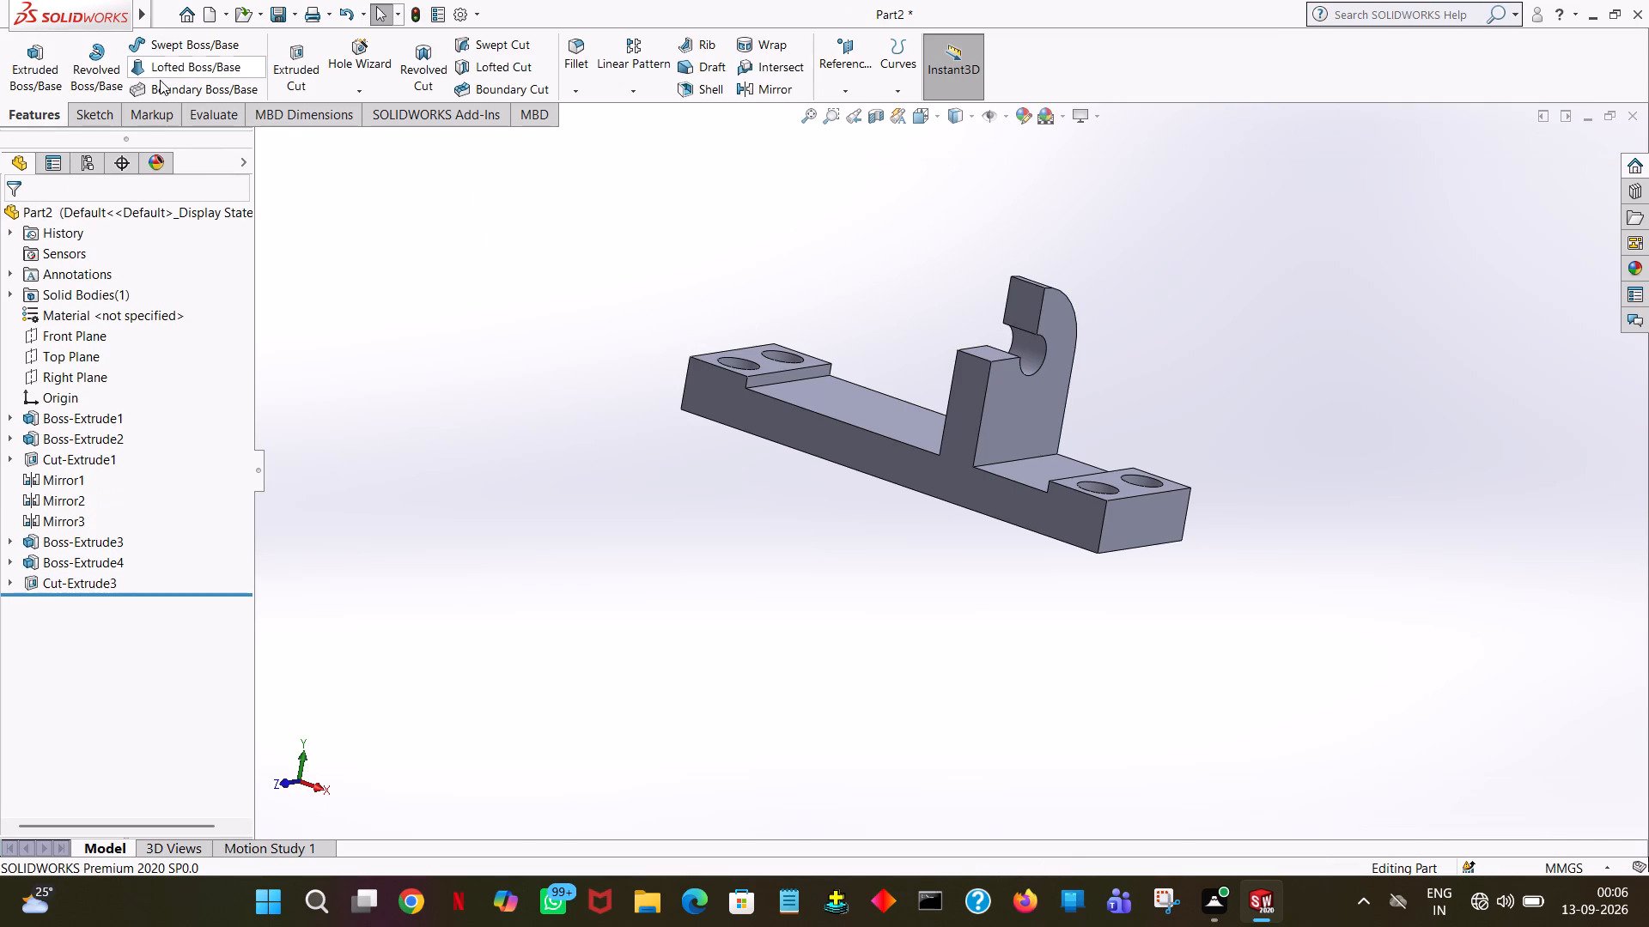
click(29, 62)
click(797, 424)
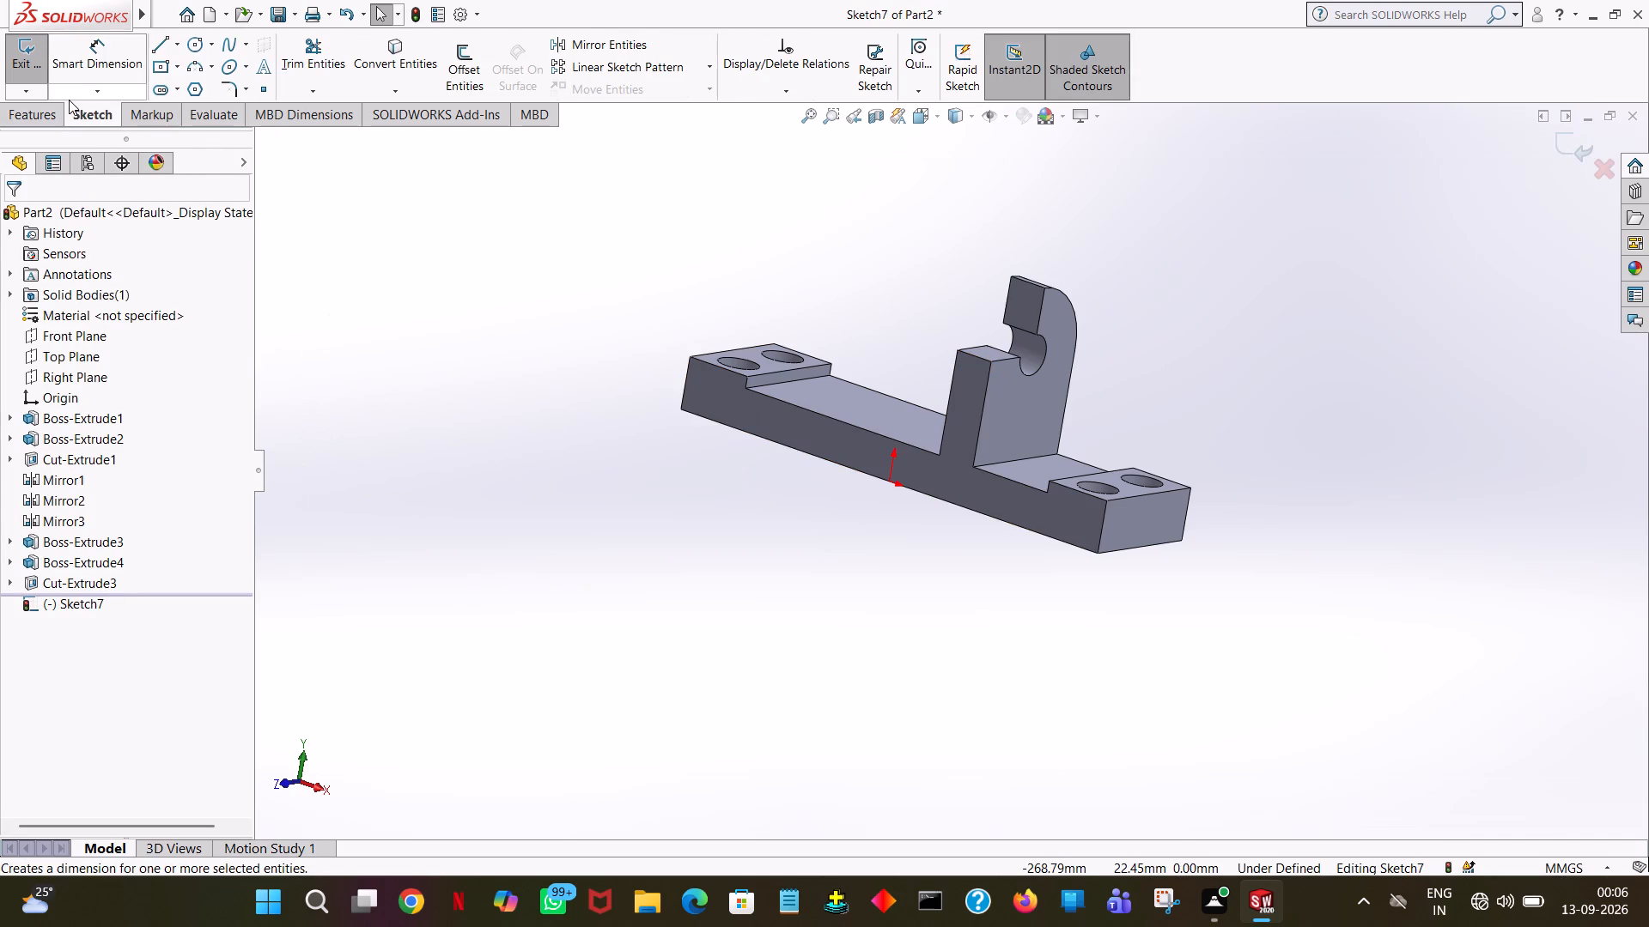
click(160, 46)
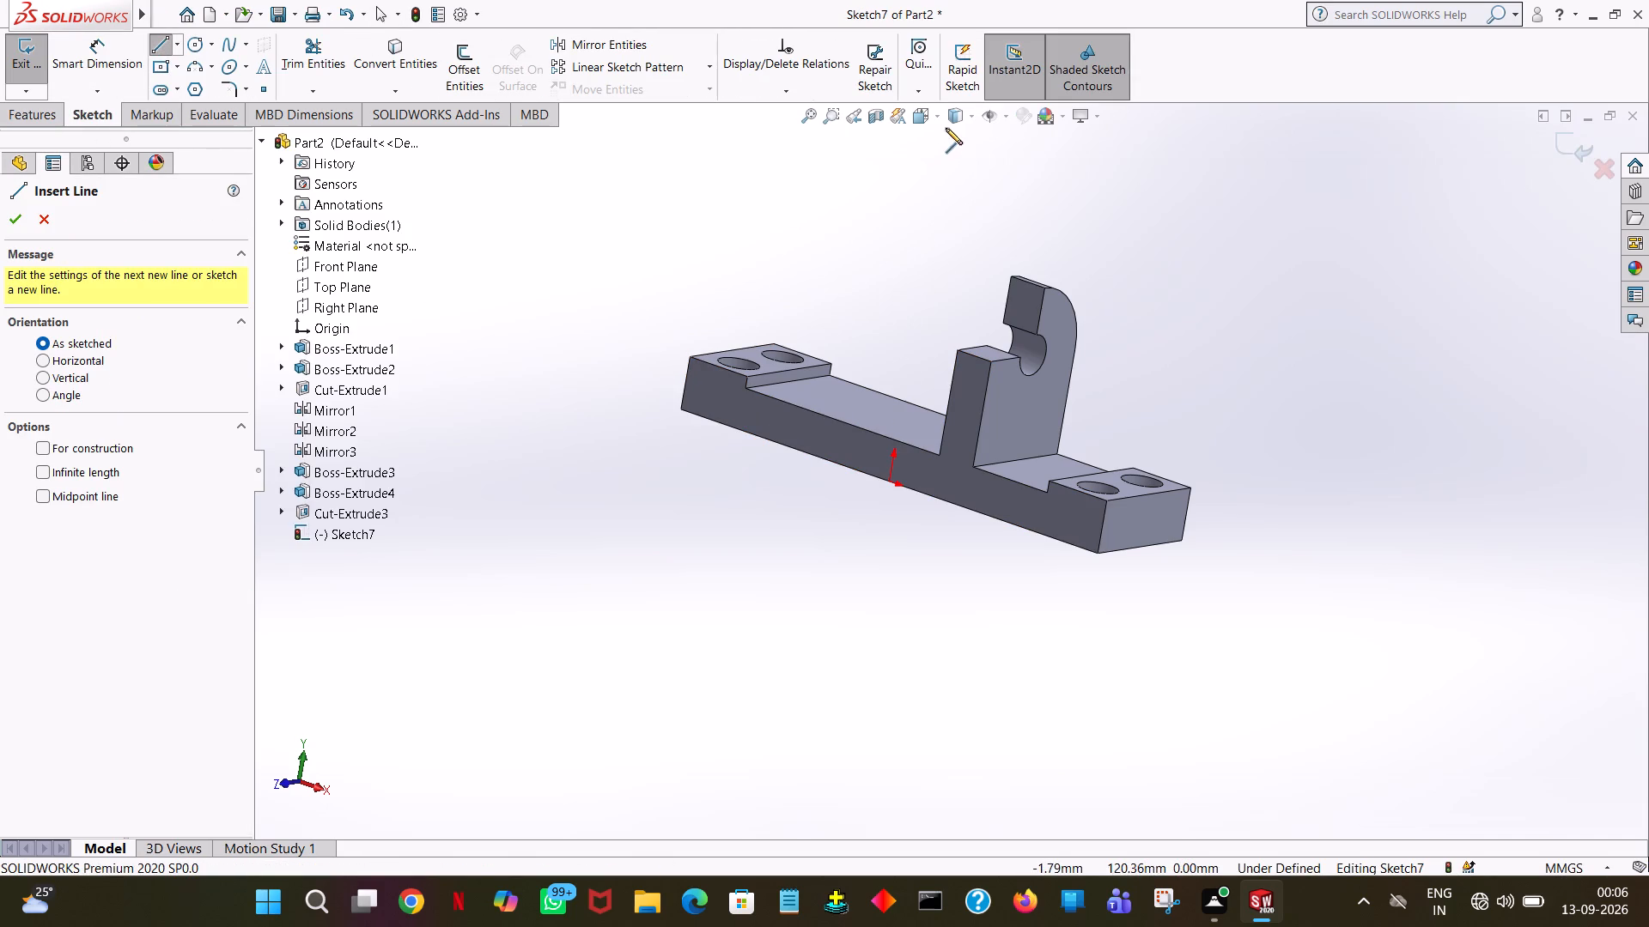
click(942, 121)
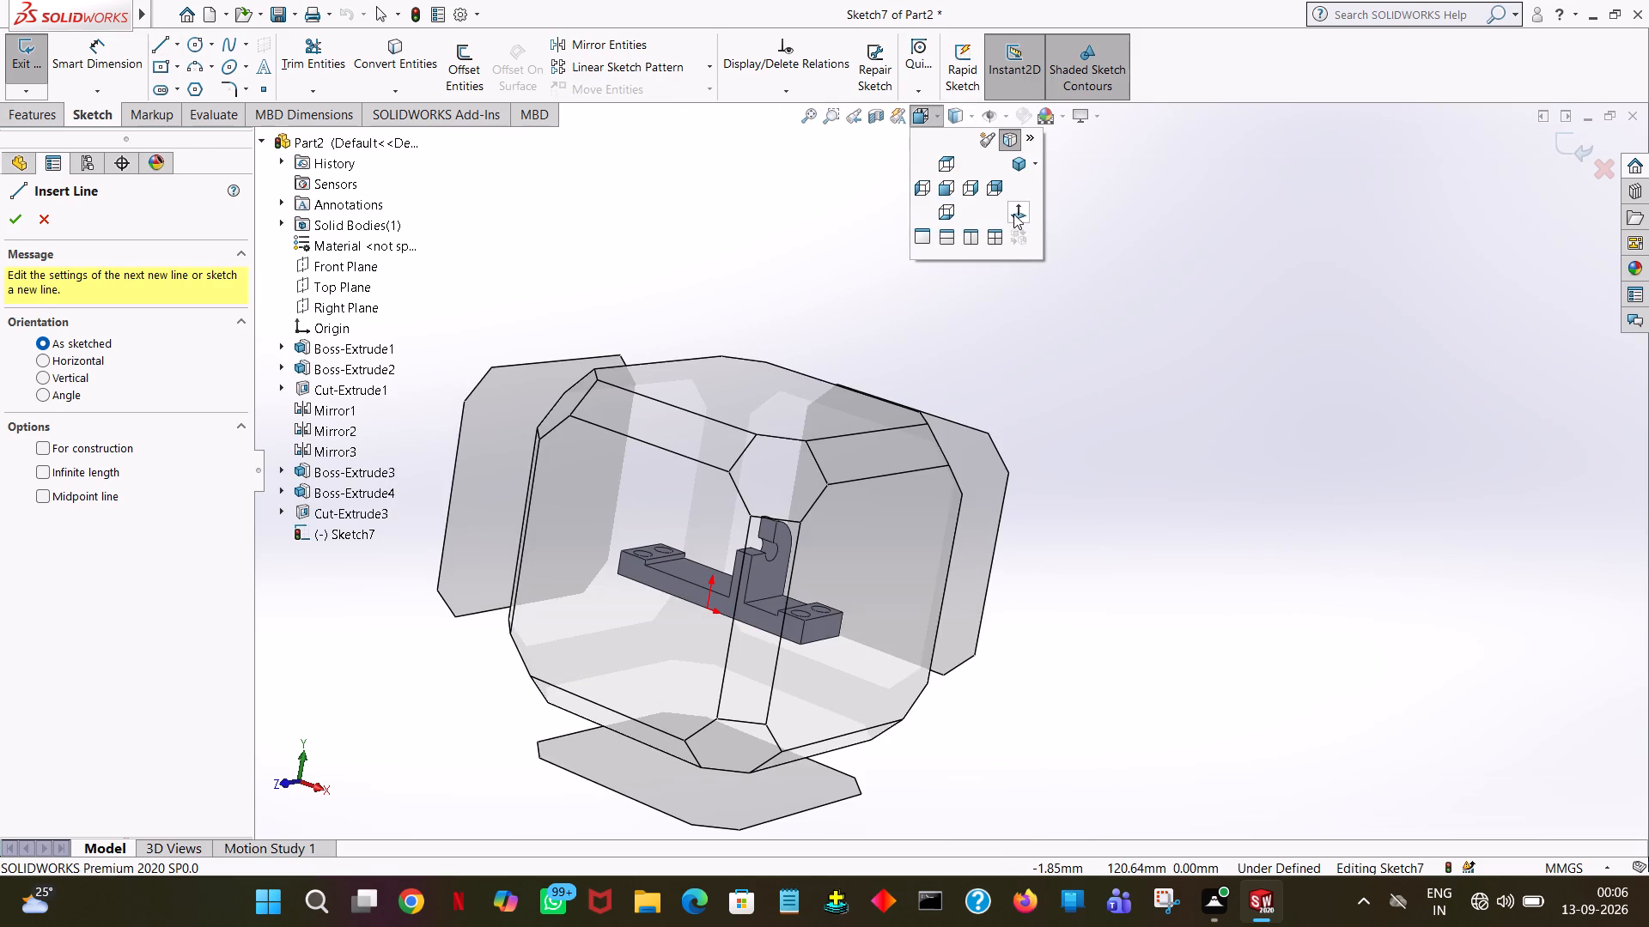
click(1013, 214)
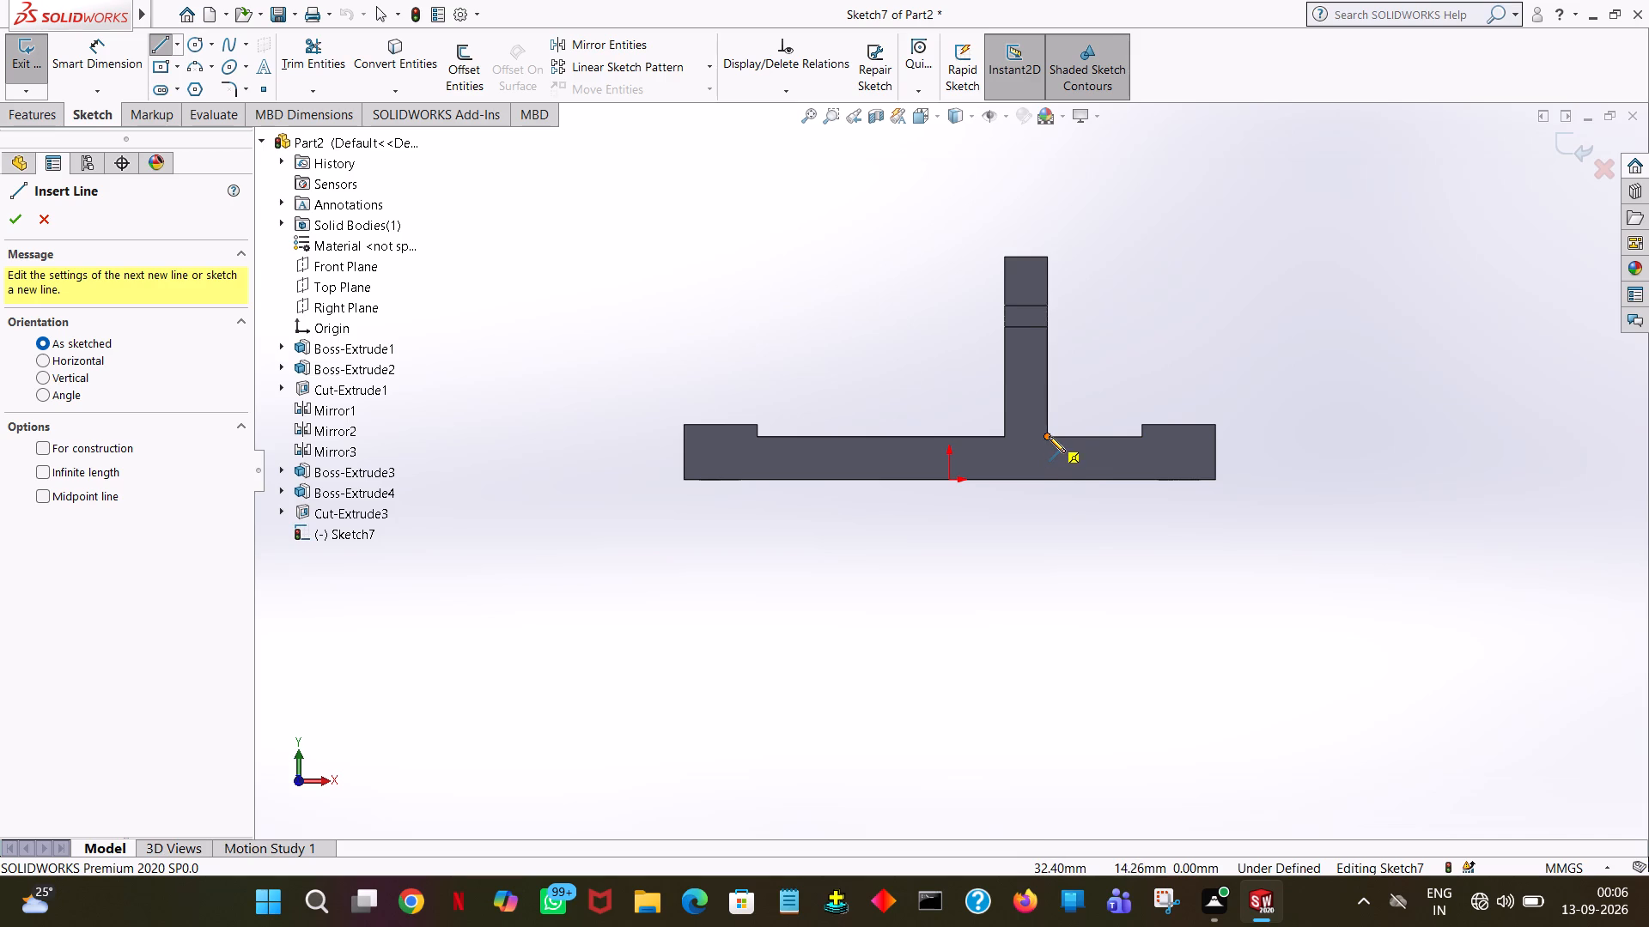
click(1049, 435)
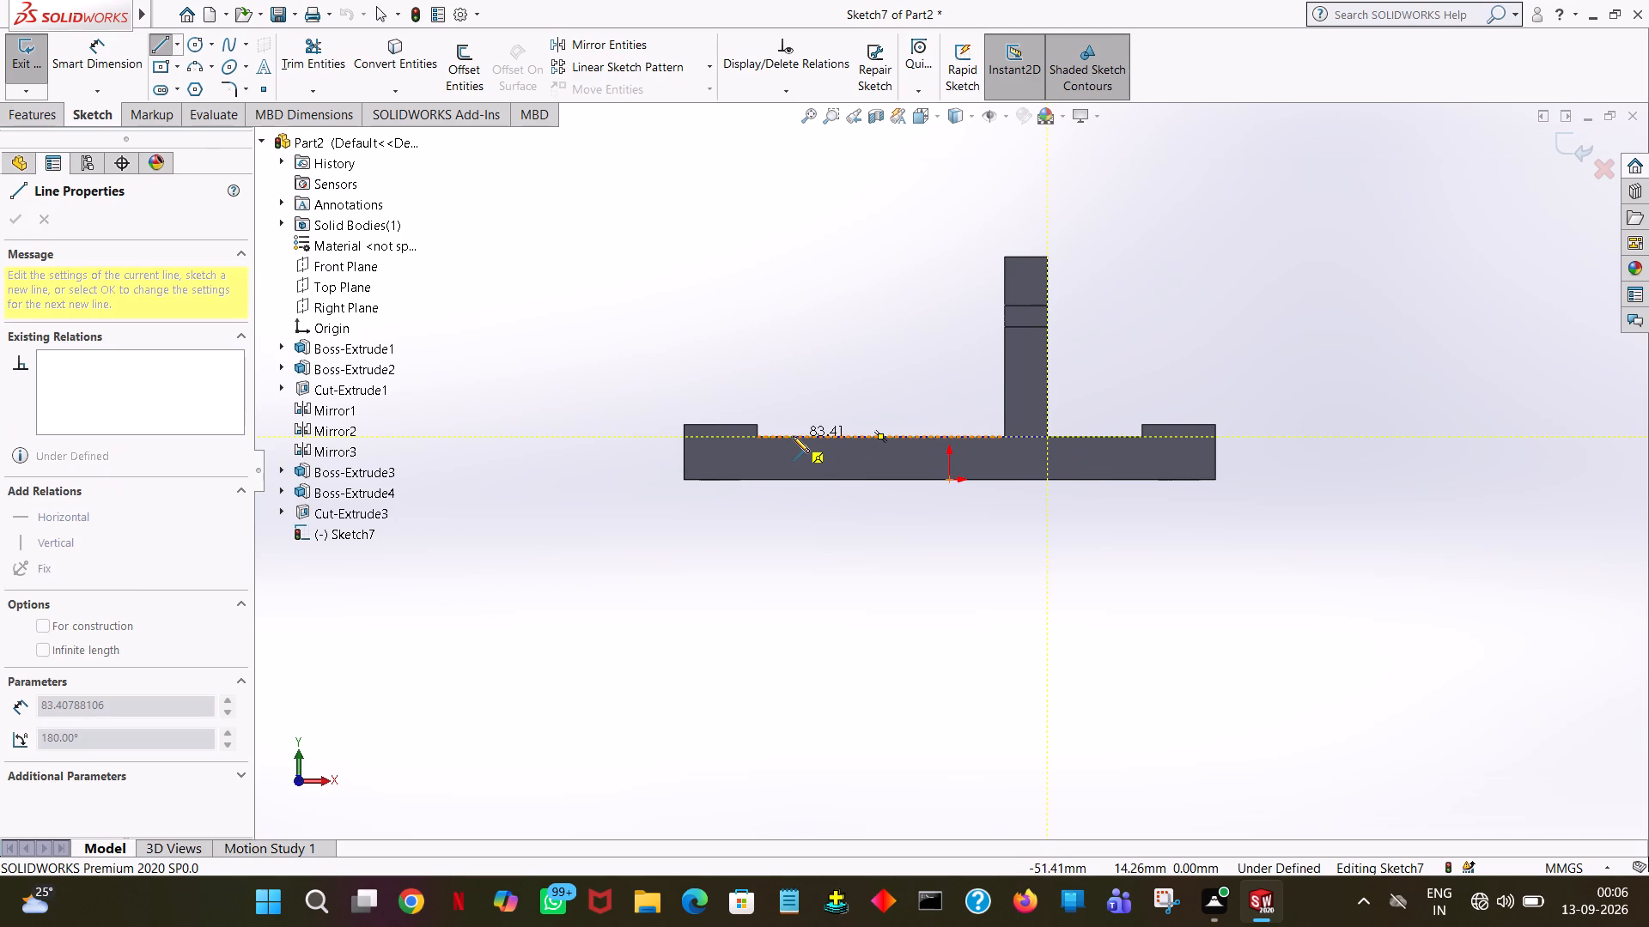
click(852, 437)
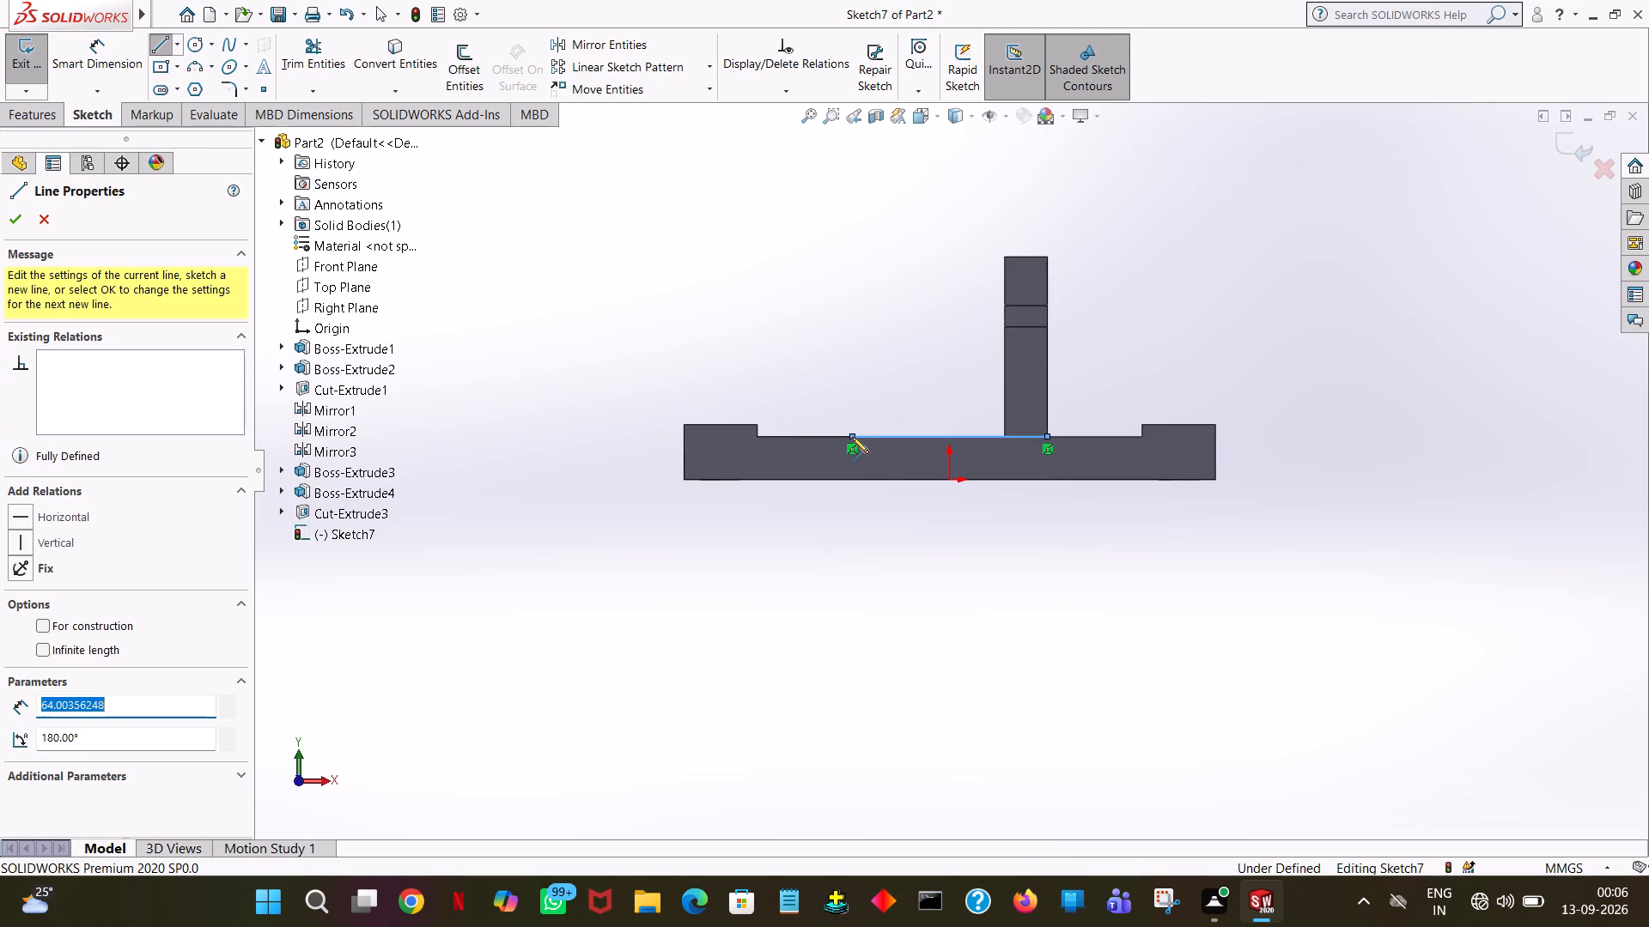
text(64)
key(Return)
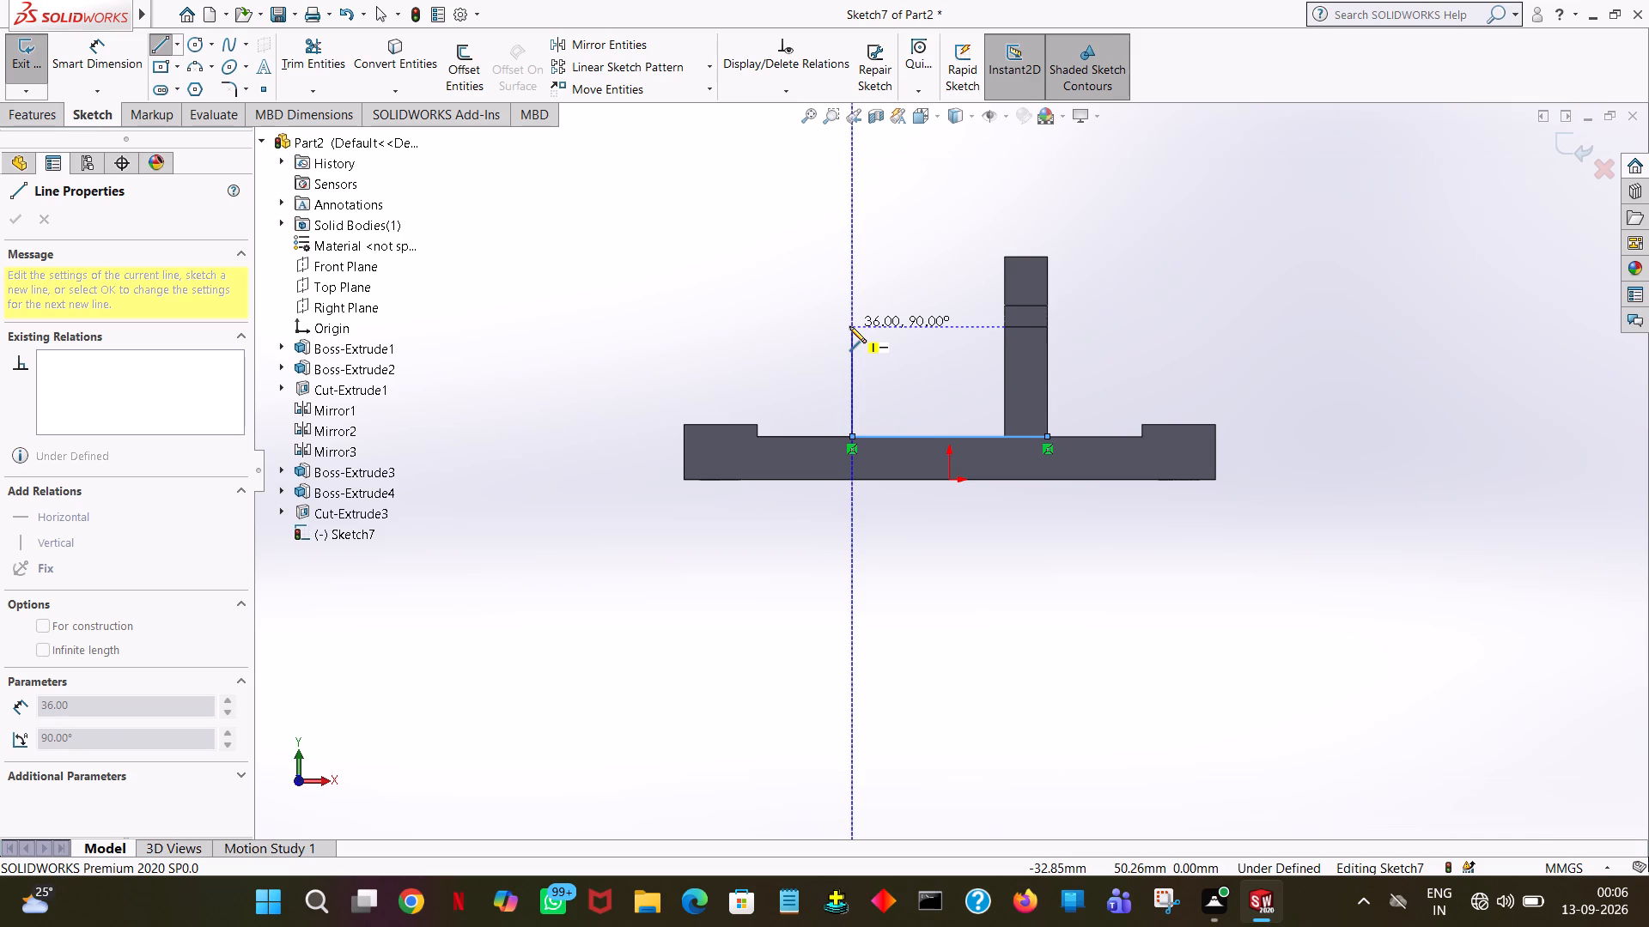
Draw the second upright's outline at the 64 mm line's -X end, 36 mm high and 14 mm wide, back down to that line.
middle_drag(849, 326, 717, 327)
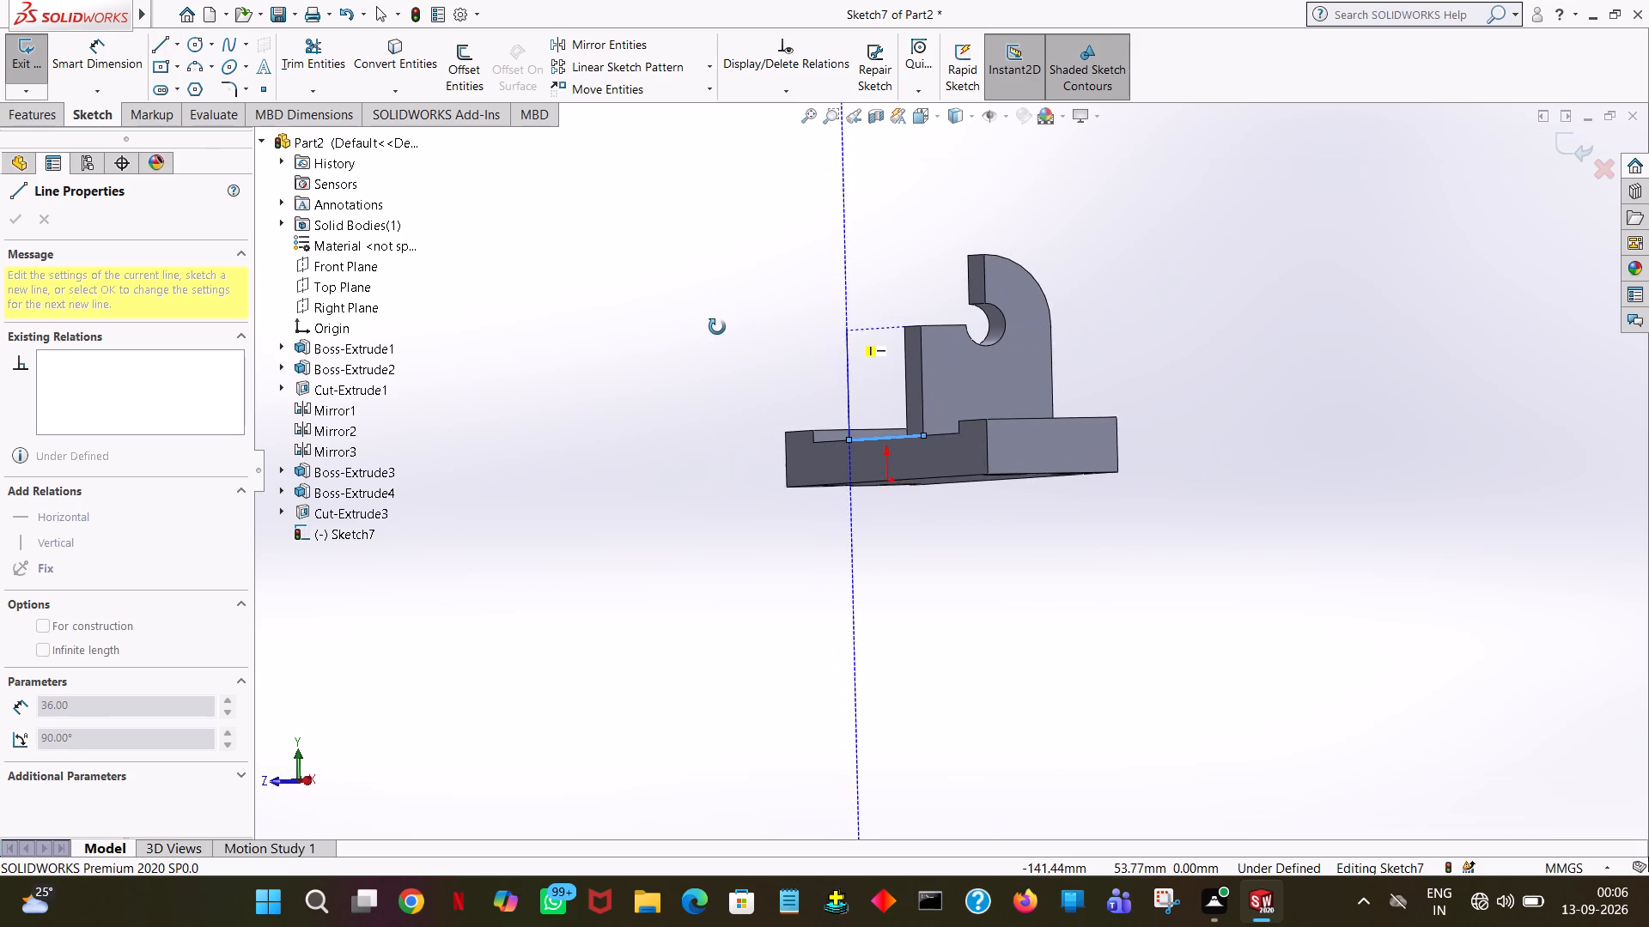
middle_drag(717, 327, 855, 319)
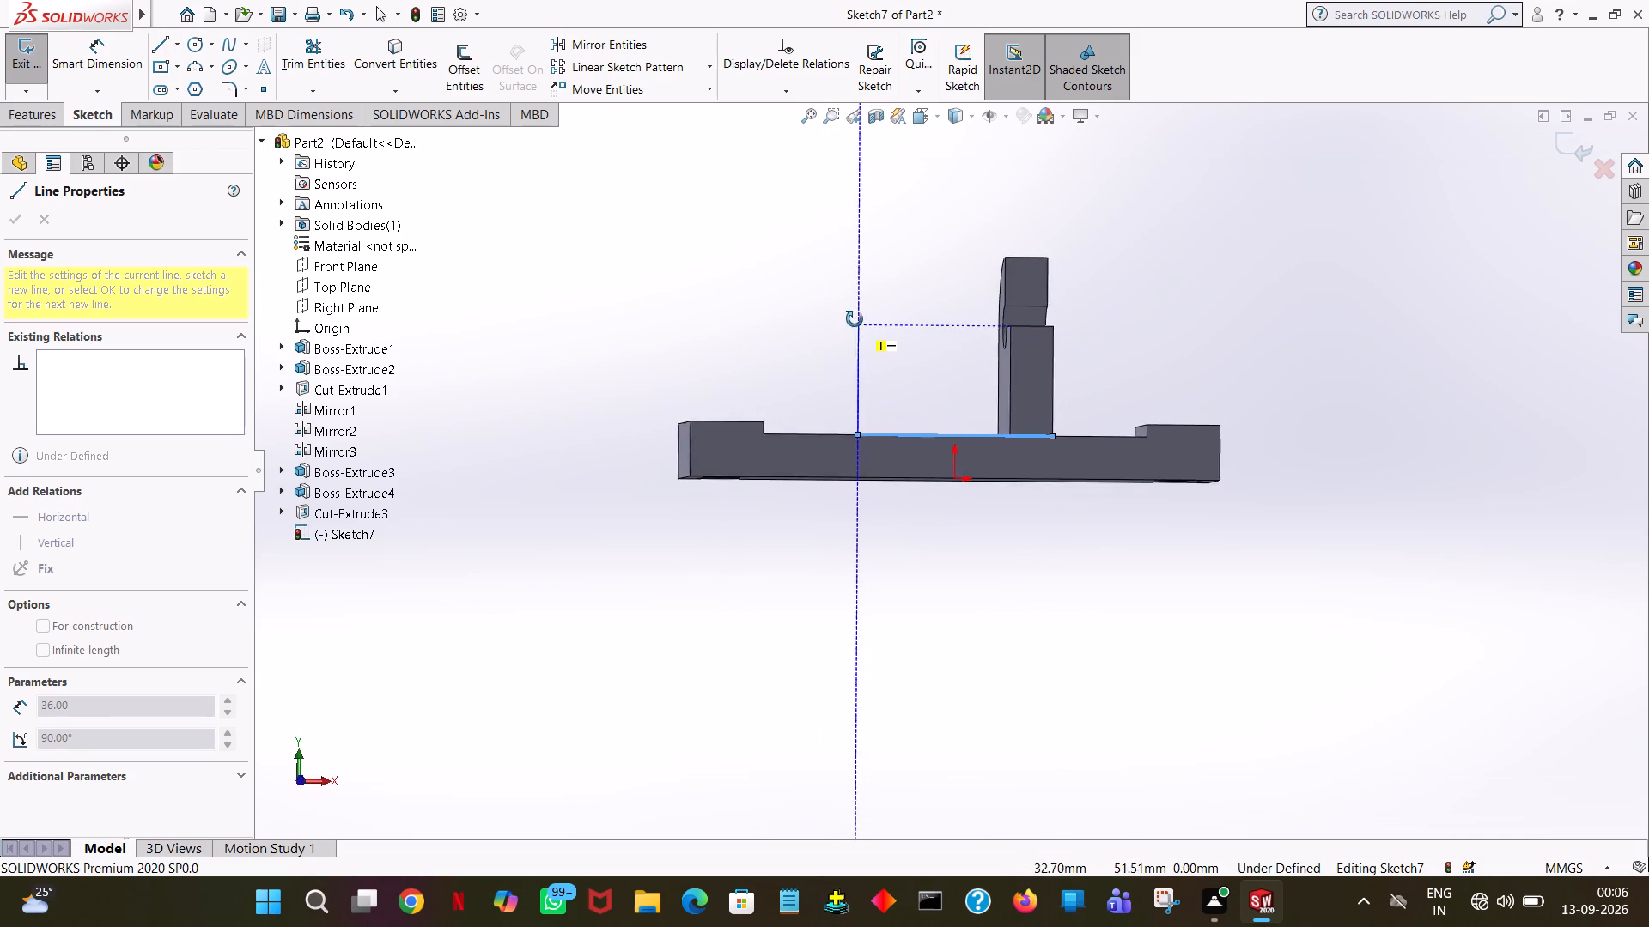
middle_drag(855, 319, 843, 290)
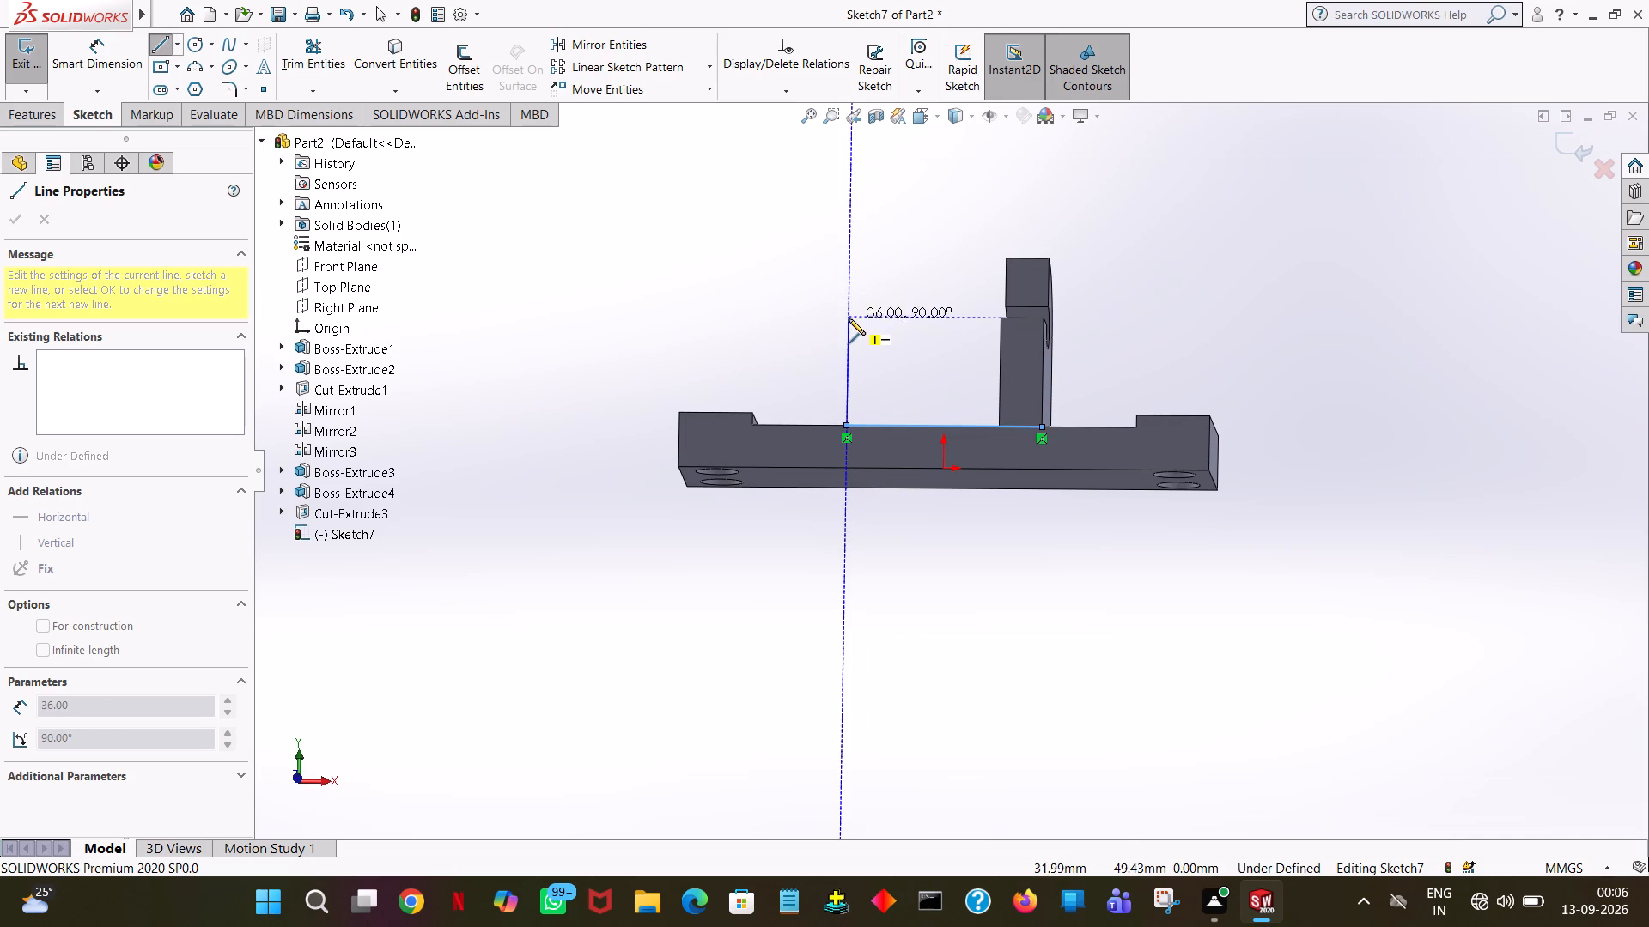
click(849, 317)
middle_drag(849, 317, 850, 389)
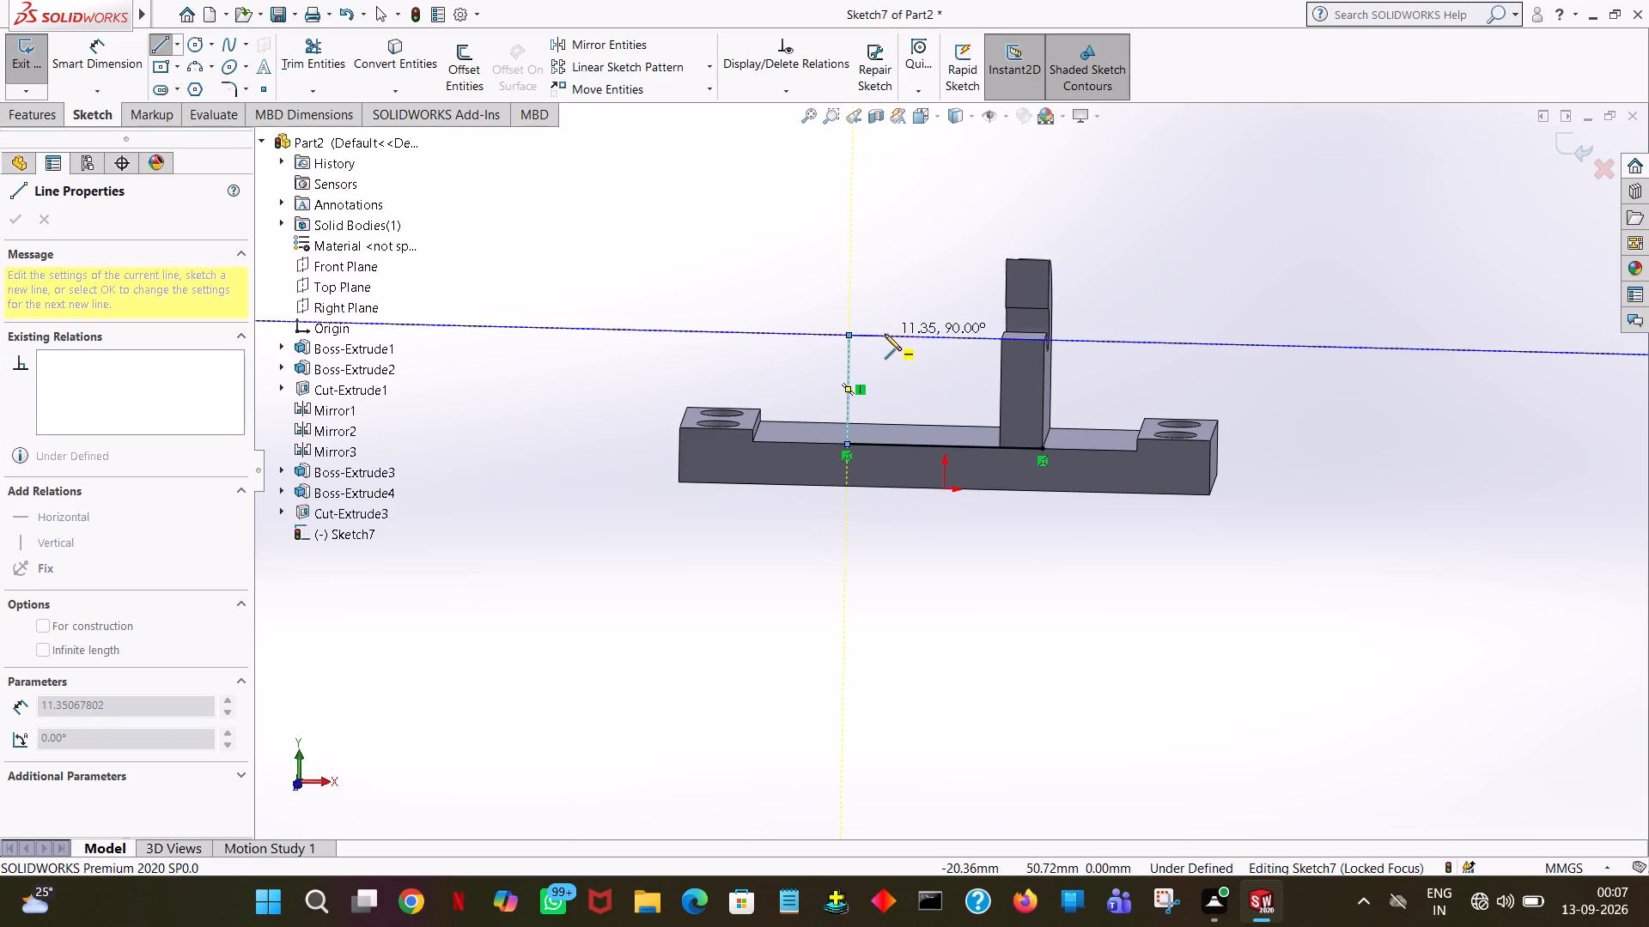
click(885, 334)
text(14)
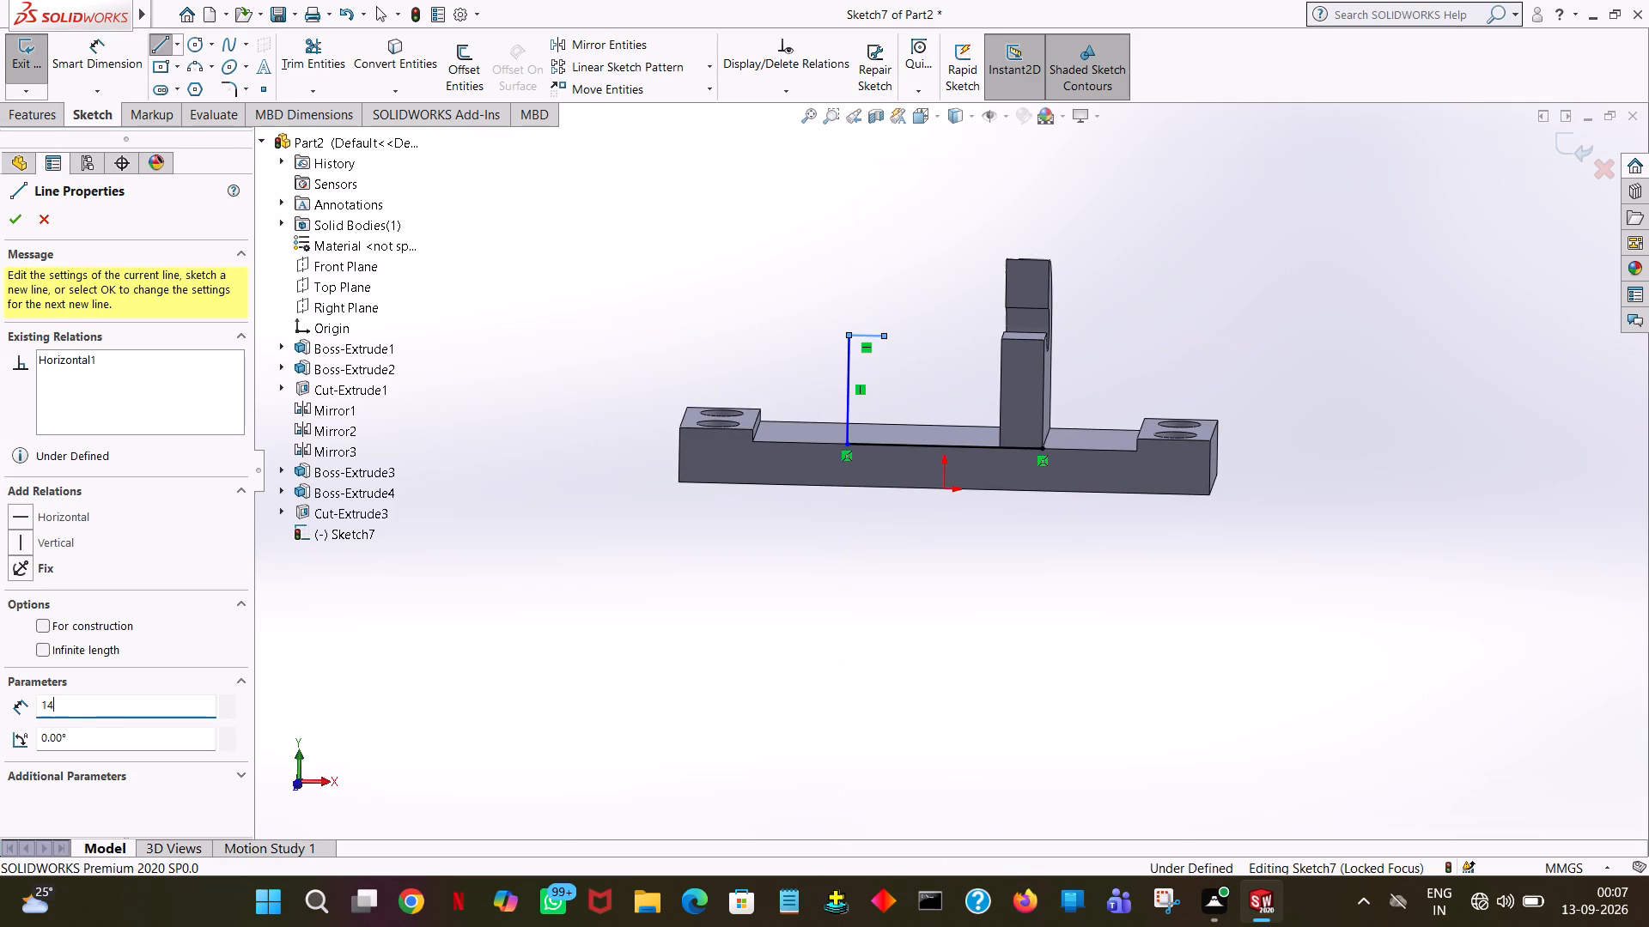
key(Return)
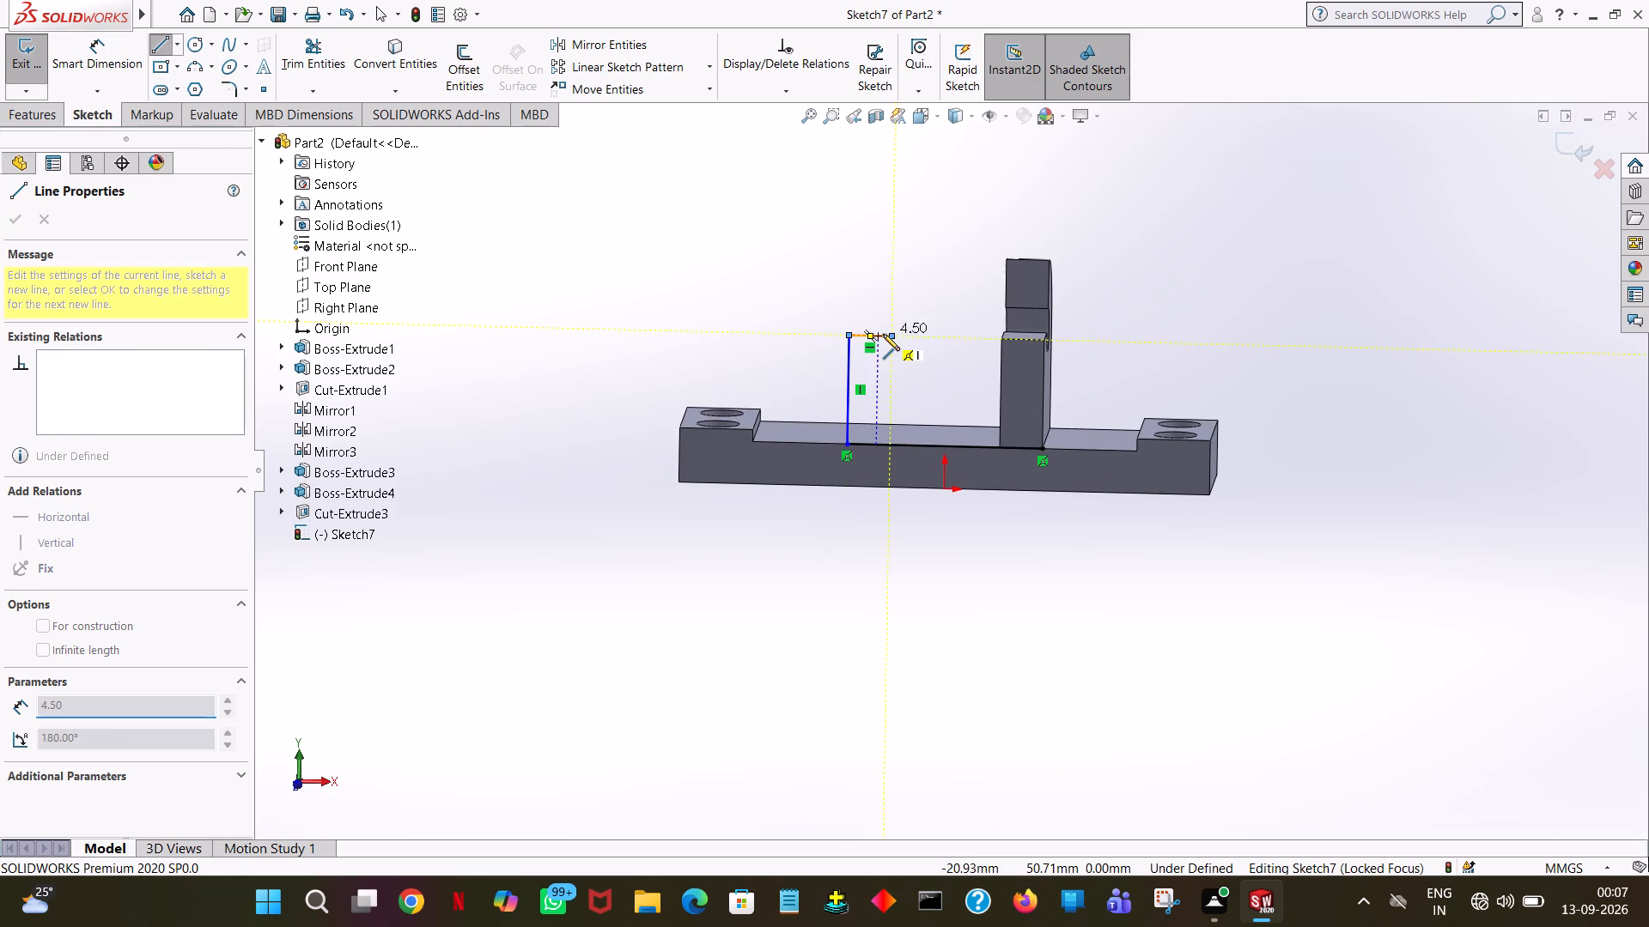
click(889, 445)
right_click(889, 445)
click(936, 455)
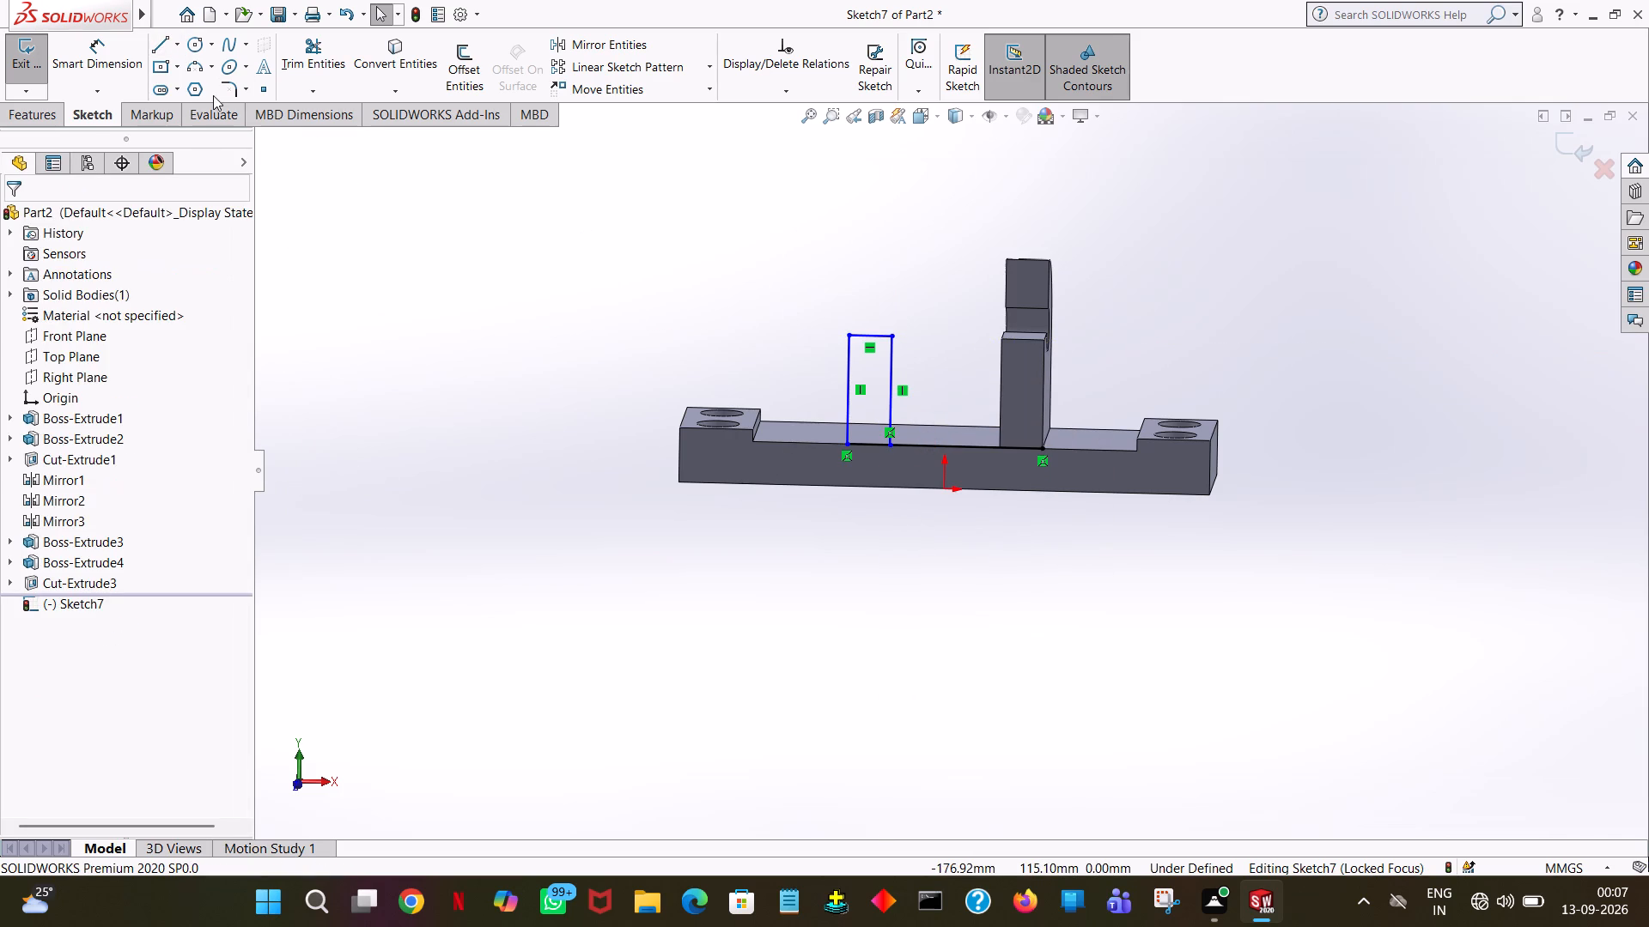
Close the second upright's outline with a 14 mm horizontal line along the base's top edge.
click(163, 42)
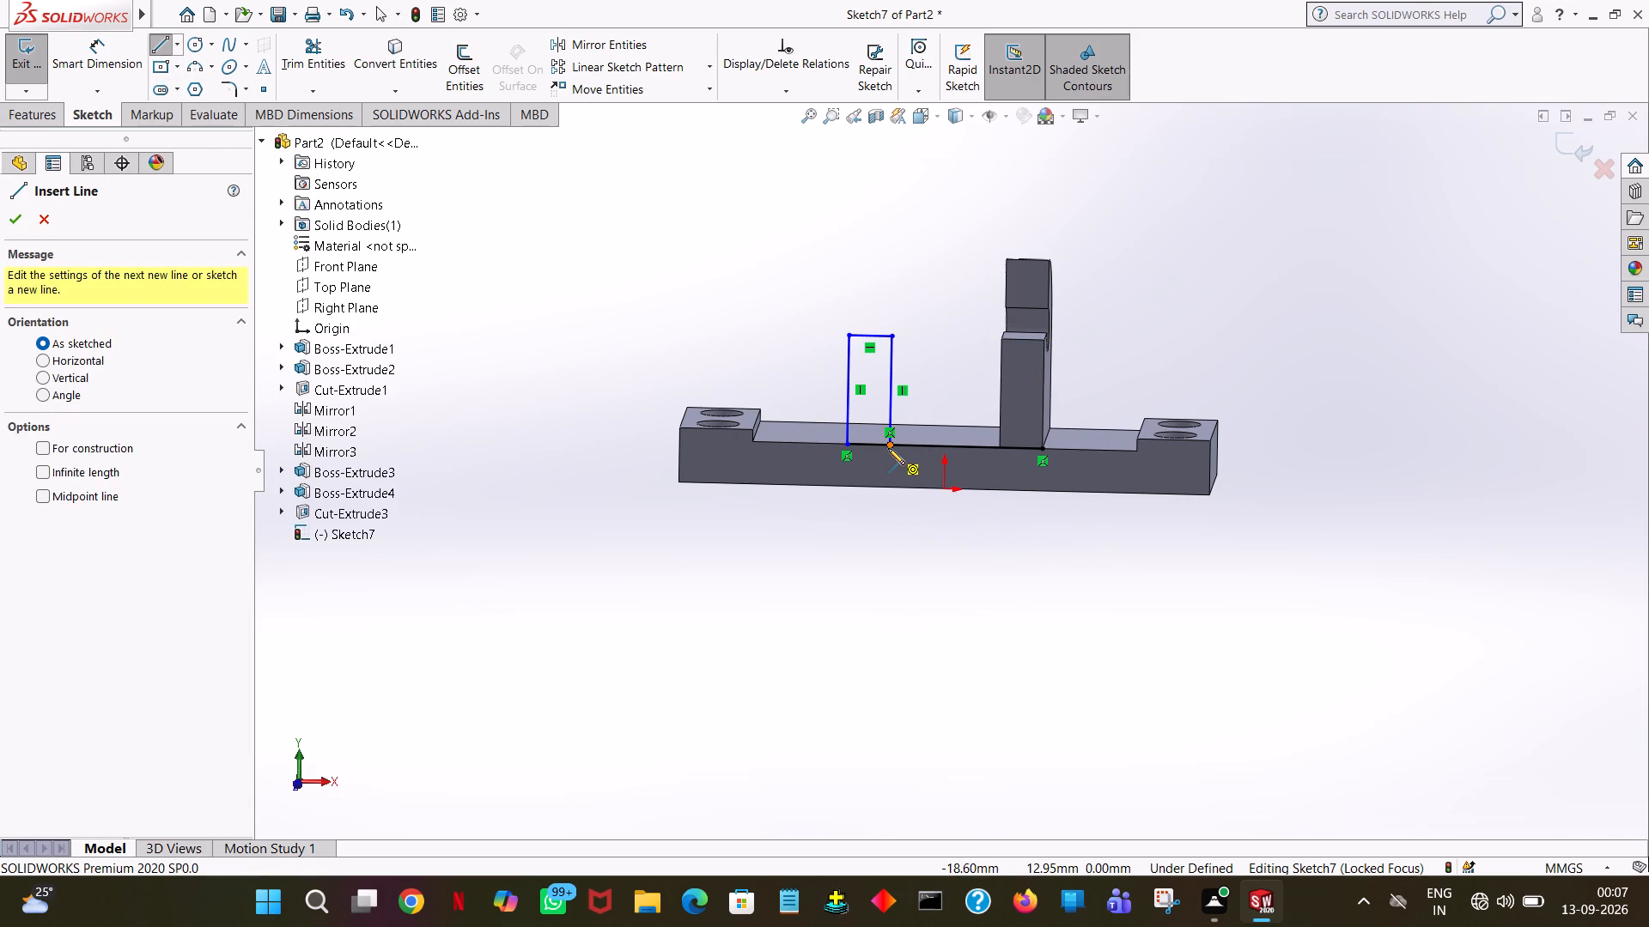
click(890, 448)
click(846, 445)
right_click(846, 445)
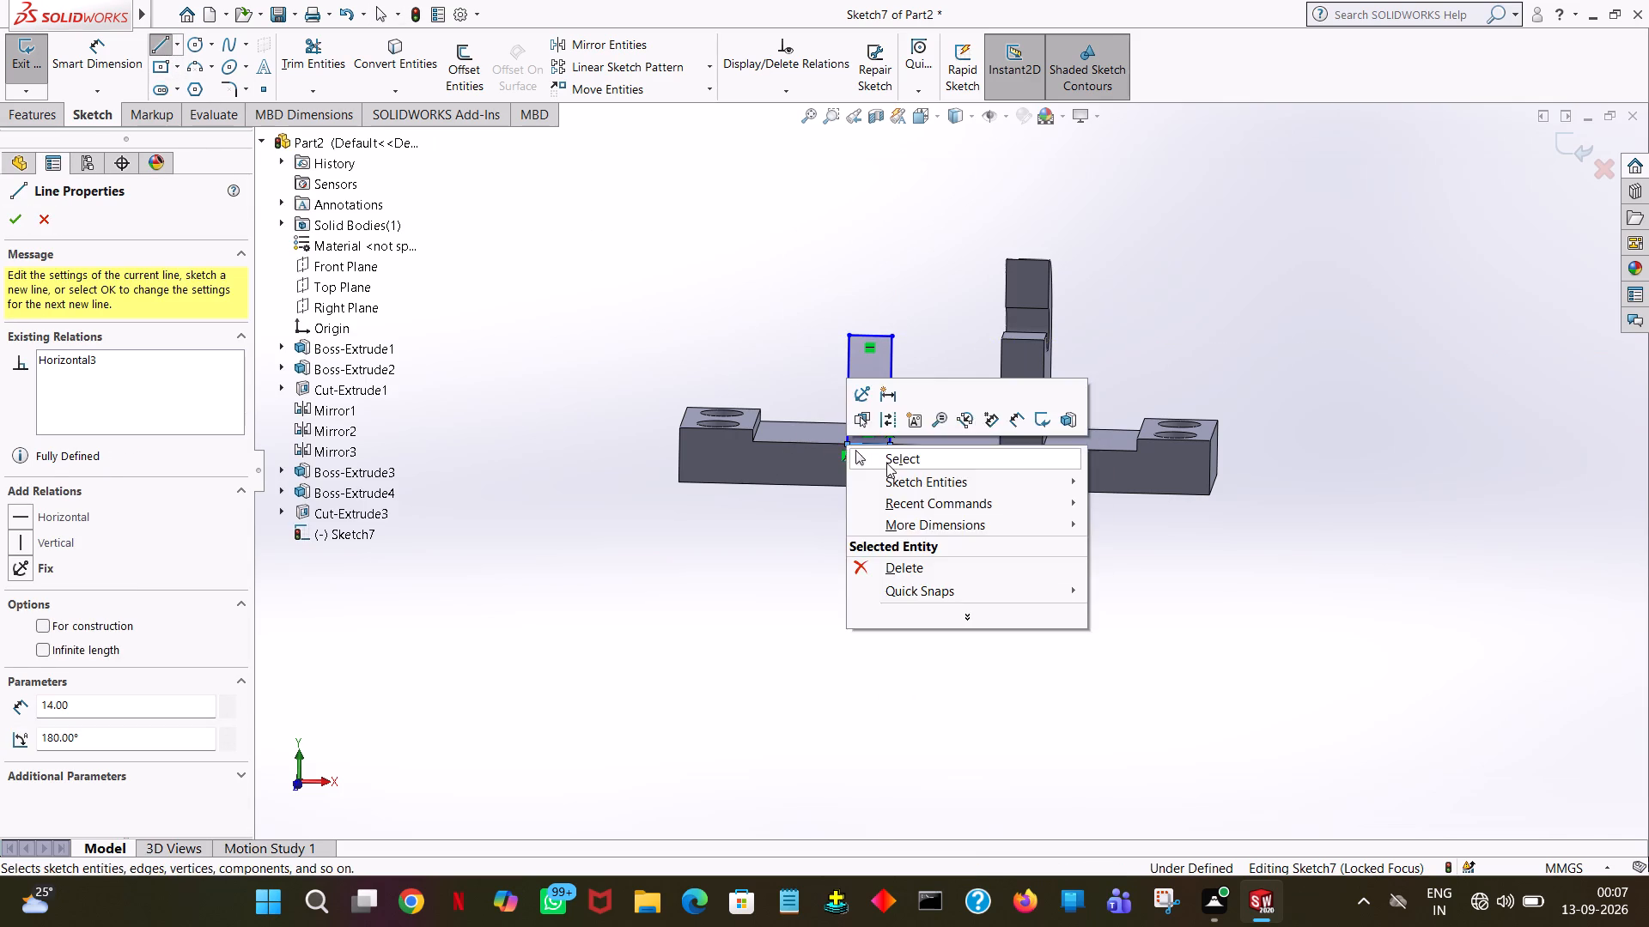
click(888, 463)
Trim away the 64 mm reference line between the two uprights.
click(119, 72)
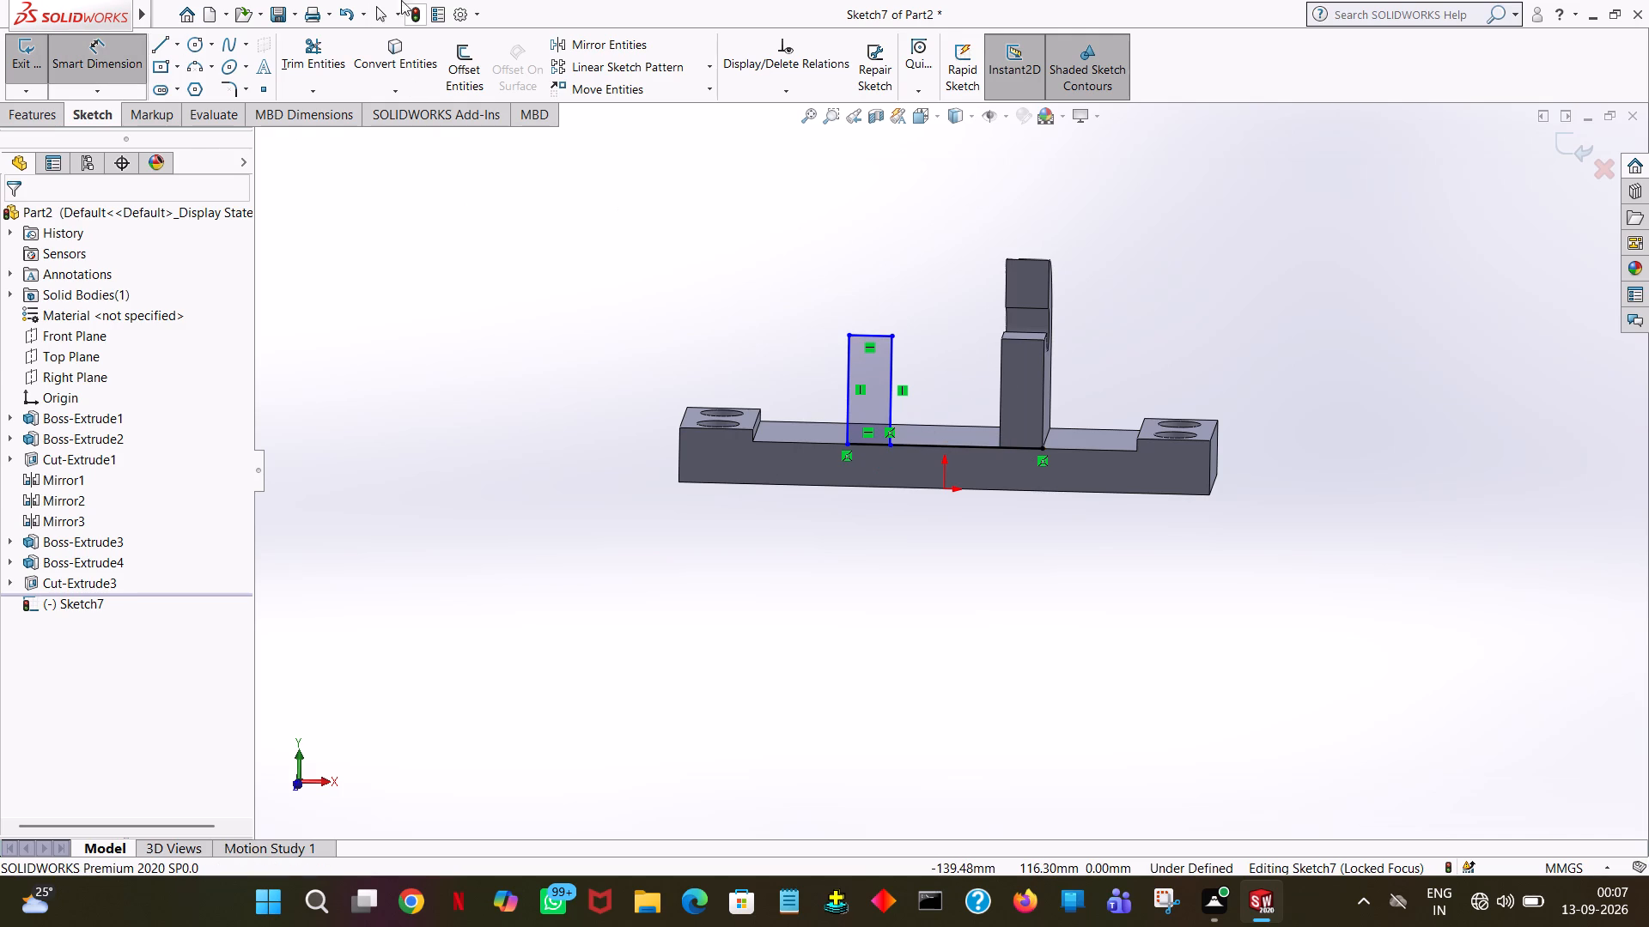
click(331, 62)
click(952, 445)
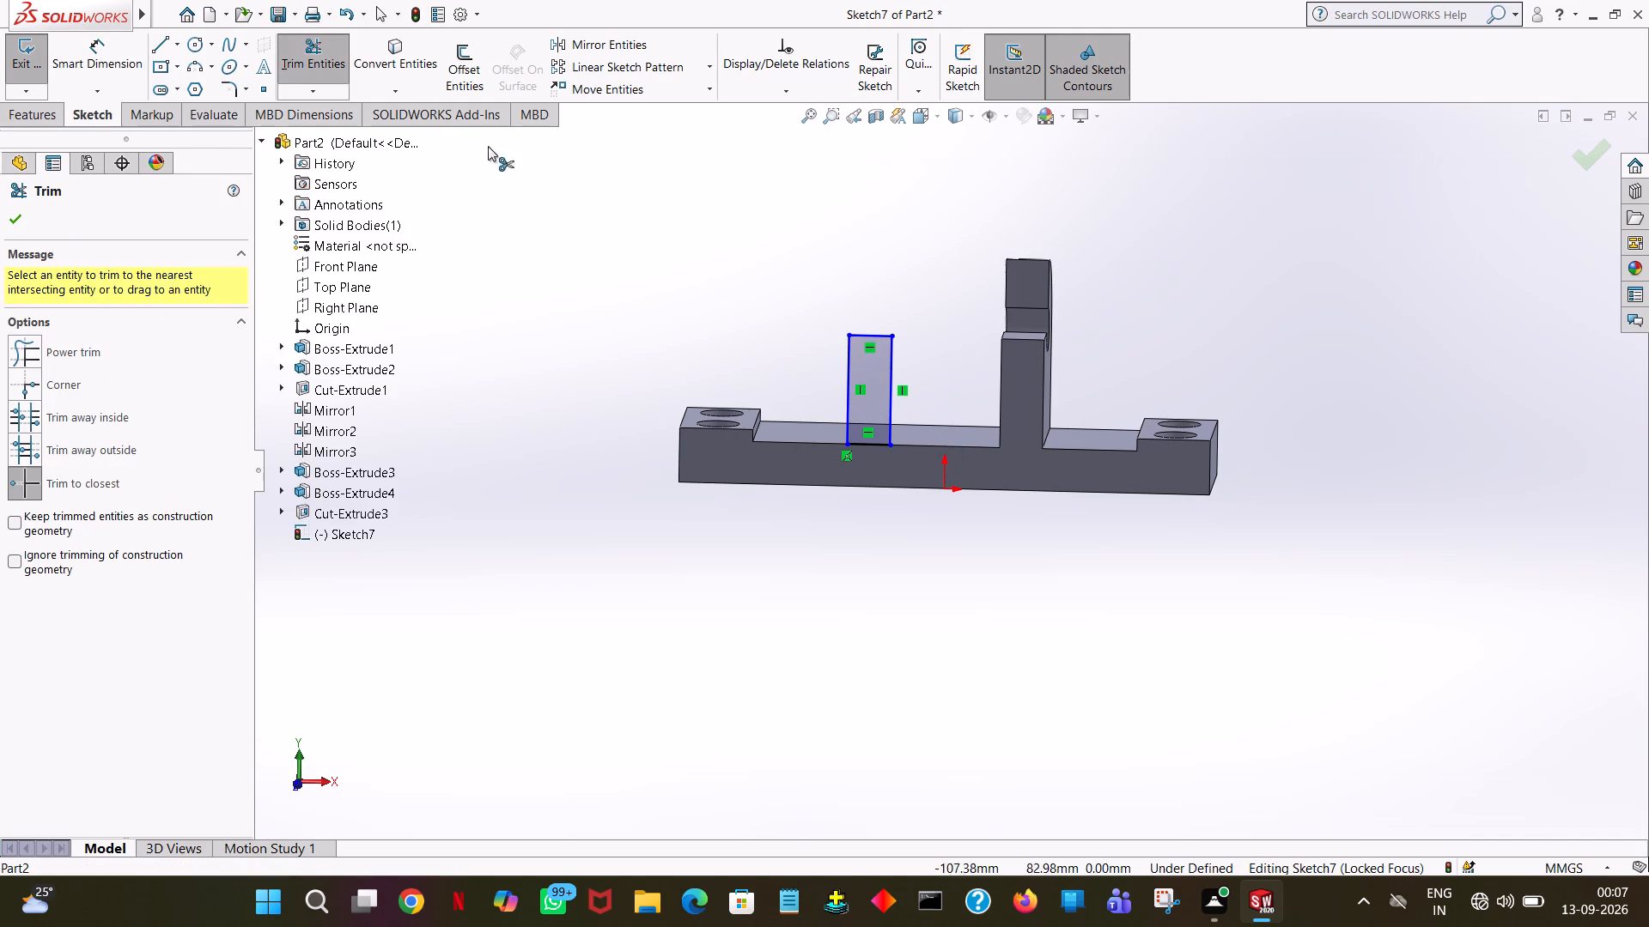
Dimension the second upright's outline as 14 mm wide along its bottom line and 36 mm high on its -X side.
click(109, 60)
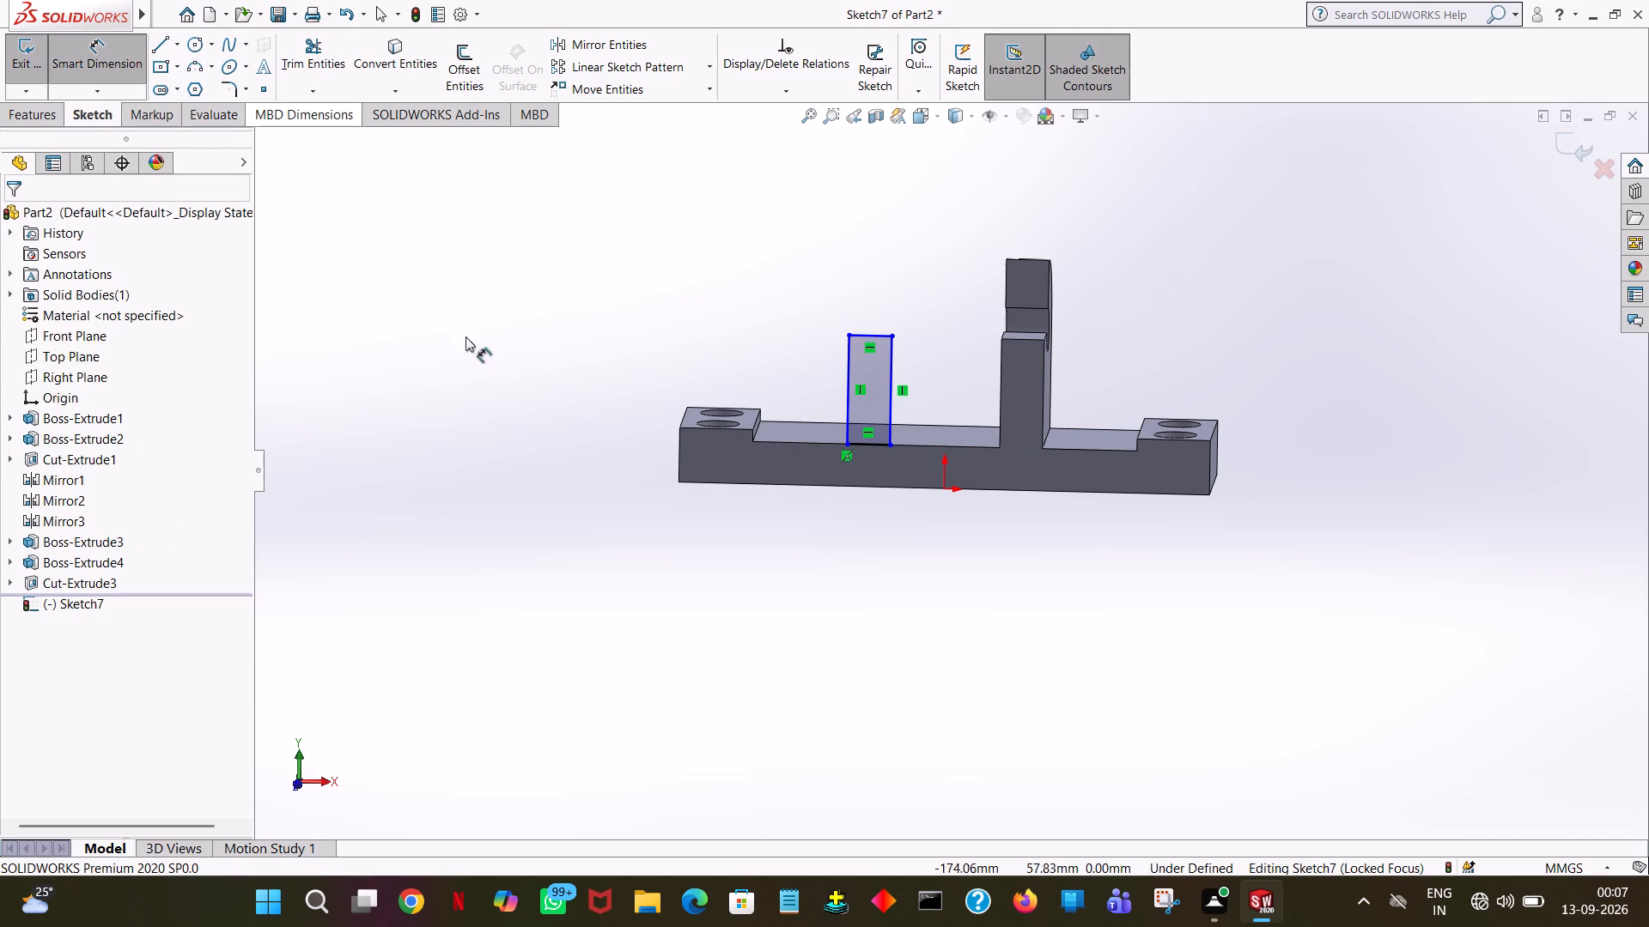
click(872, 446)
click(870, 528)
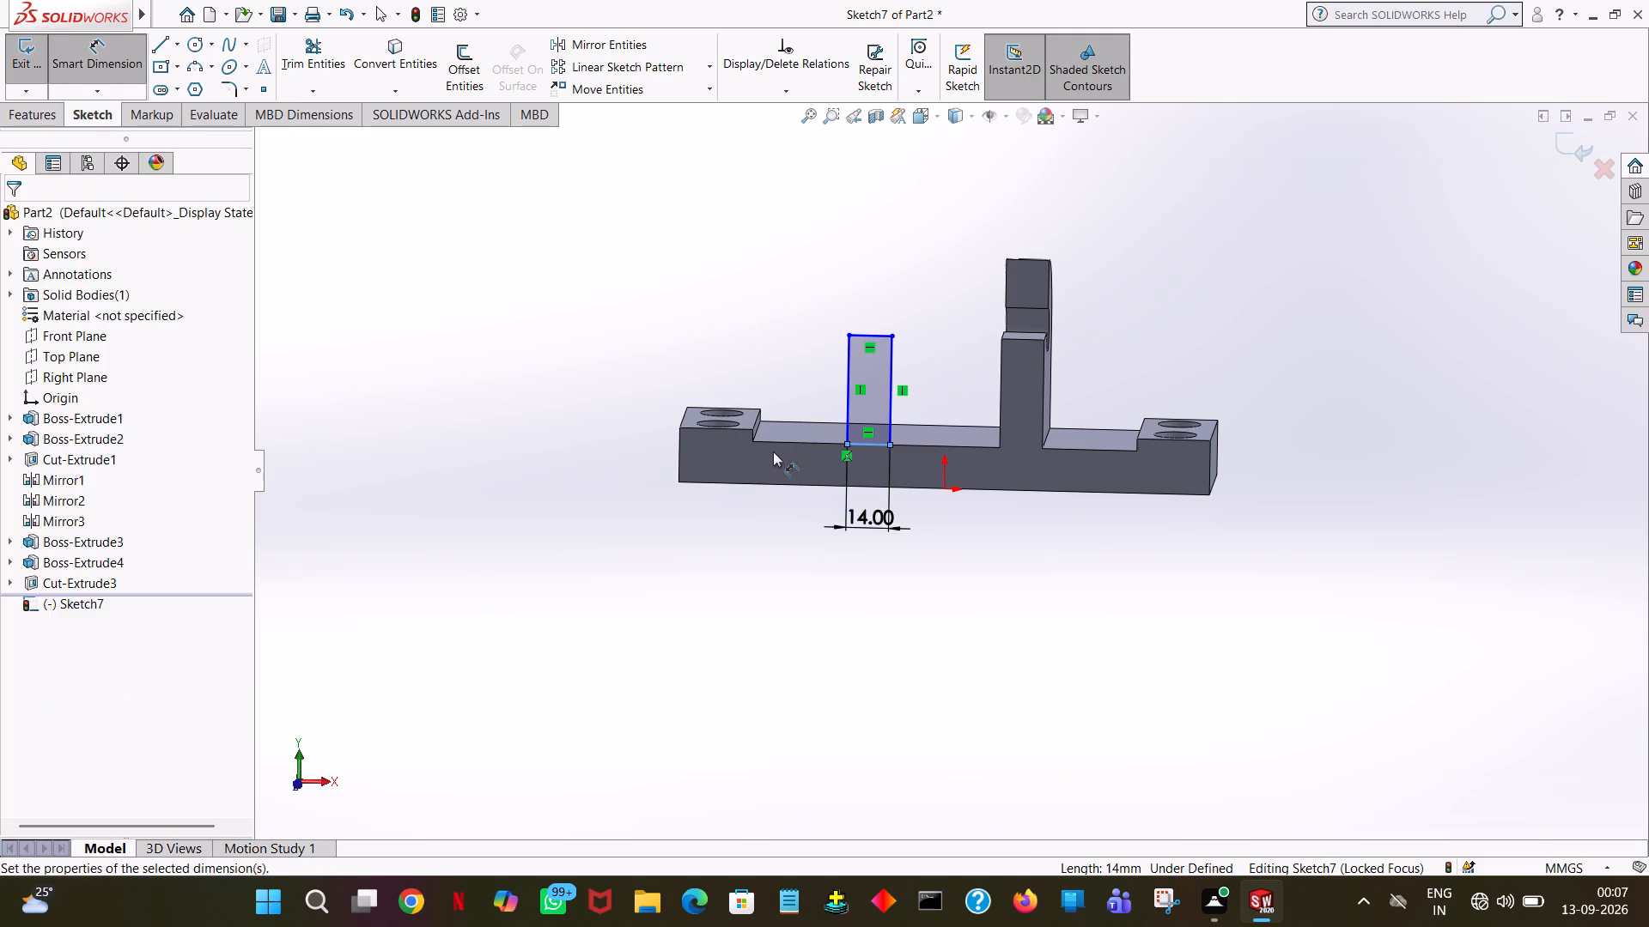
click(796, 501)
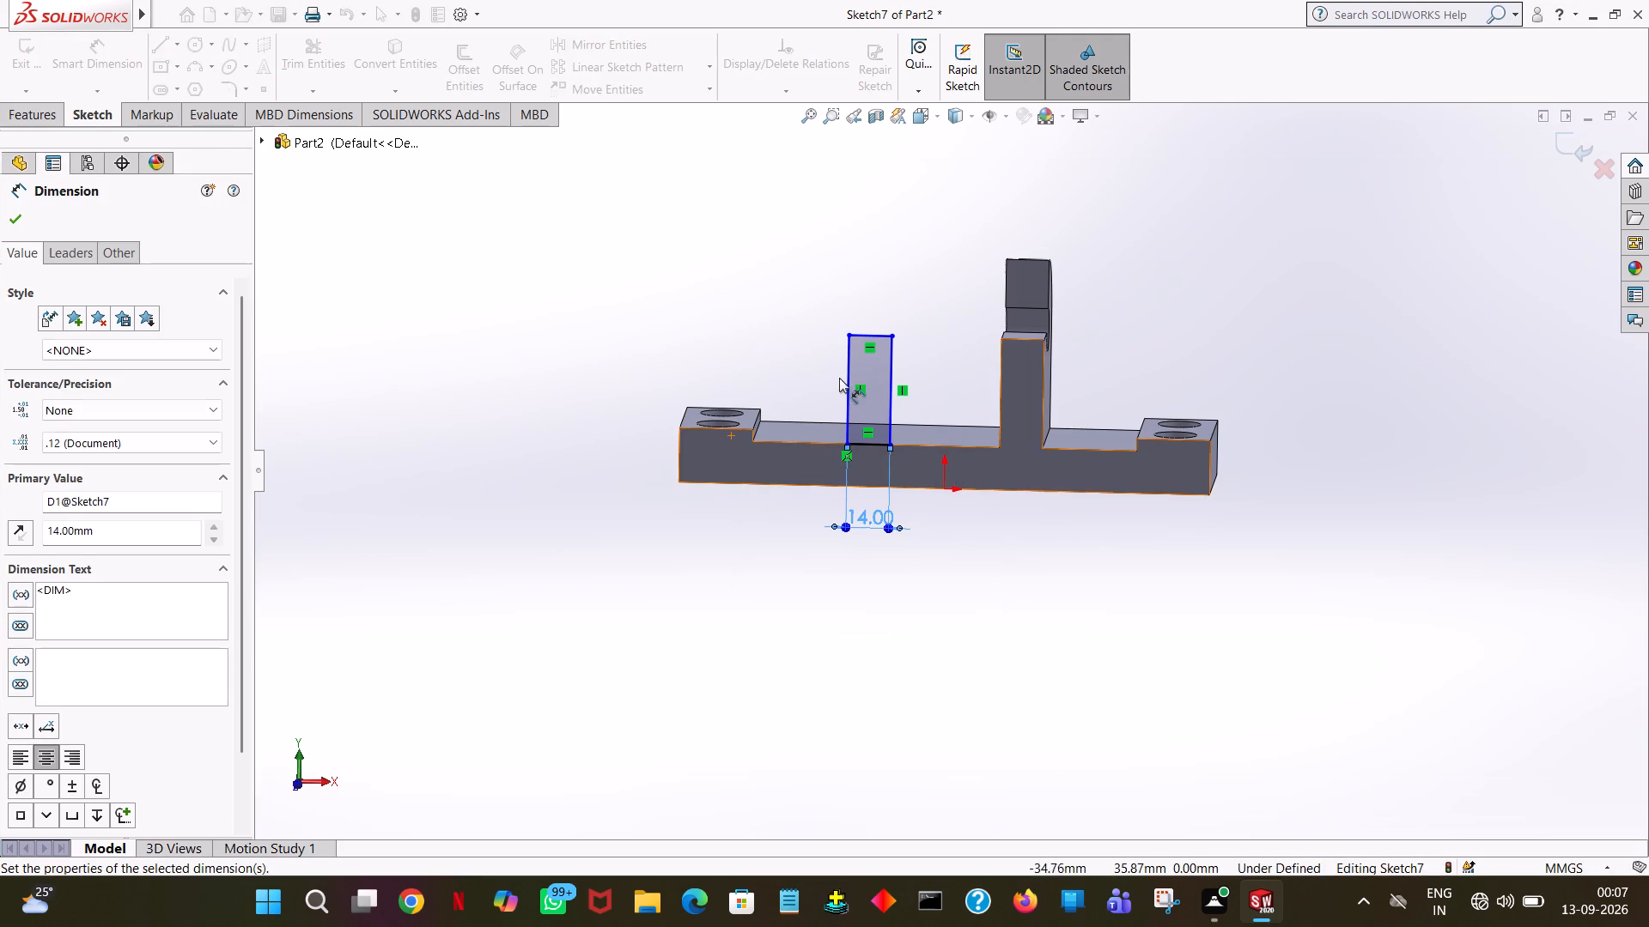
click(854, 382)
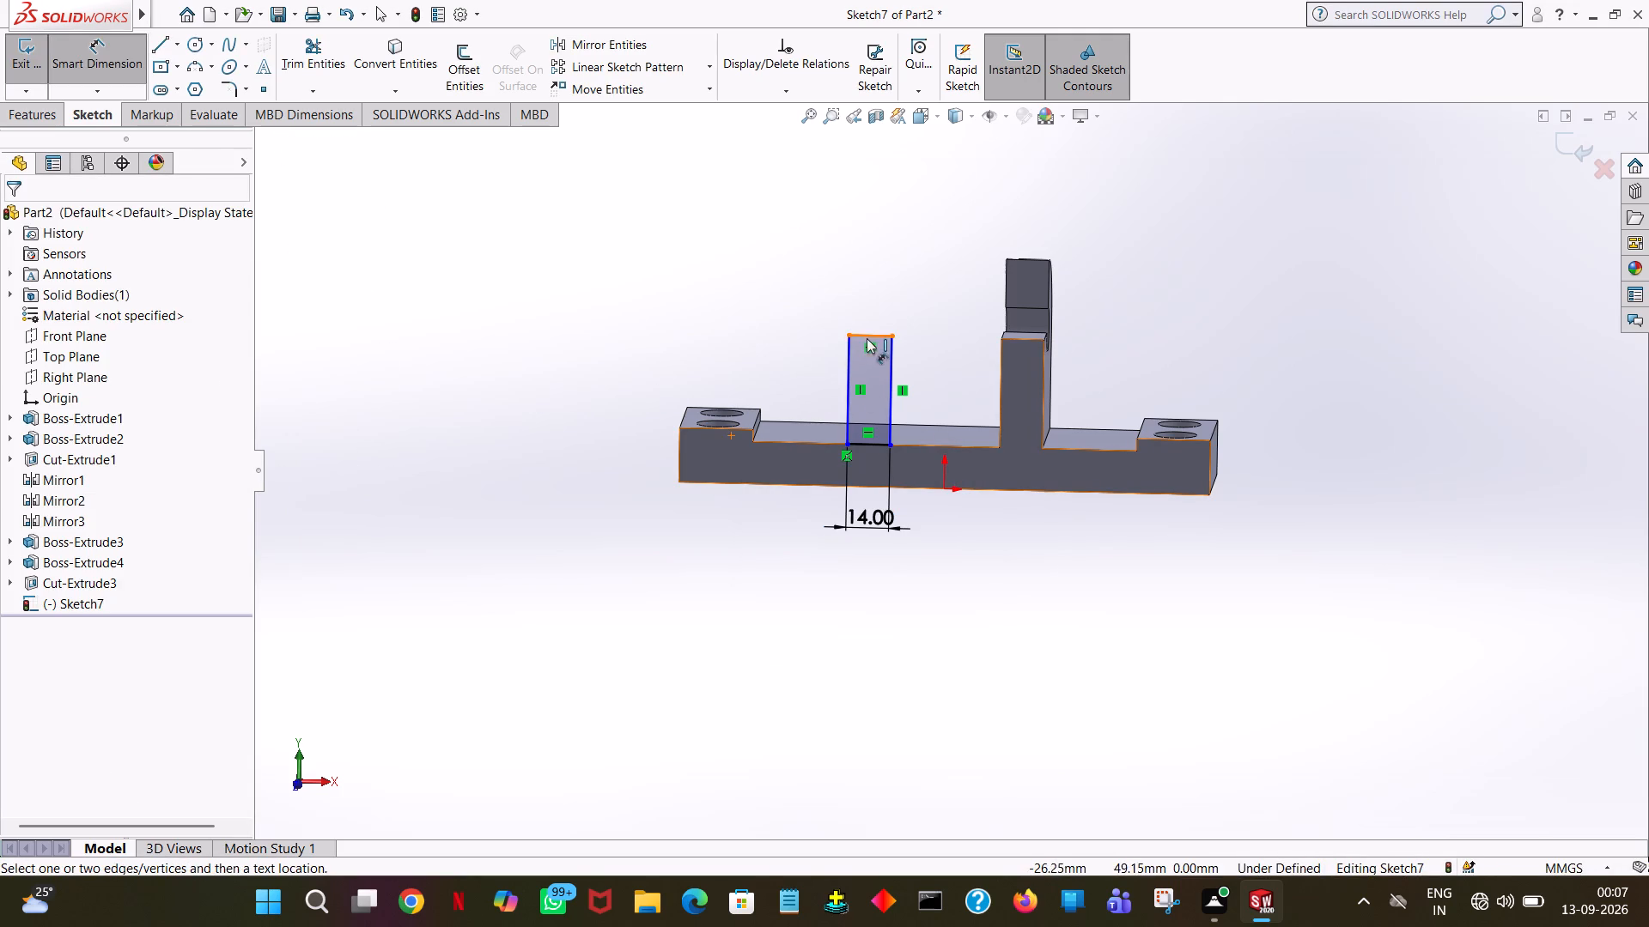
click(846, 385)
click(479, 397)
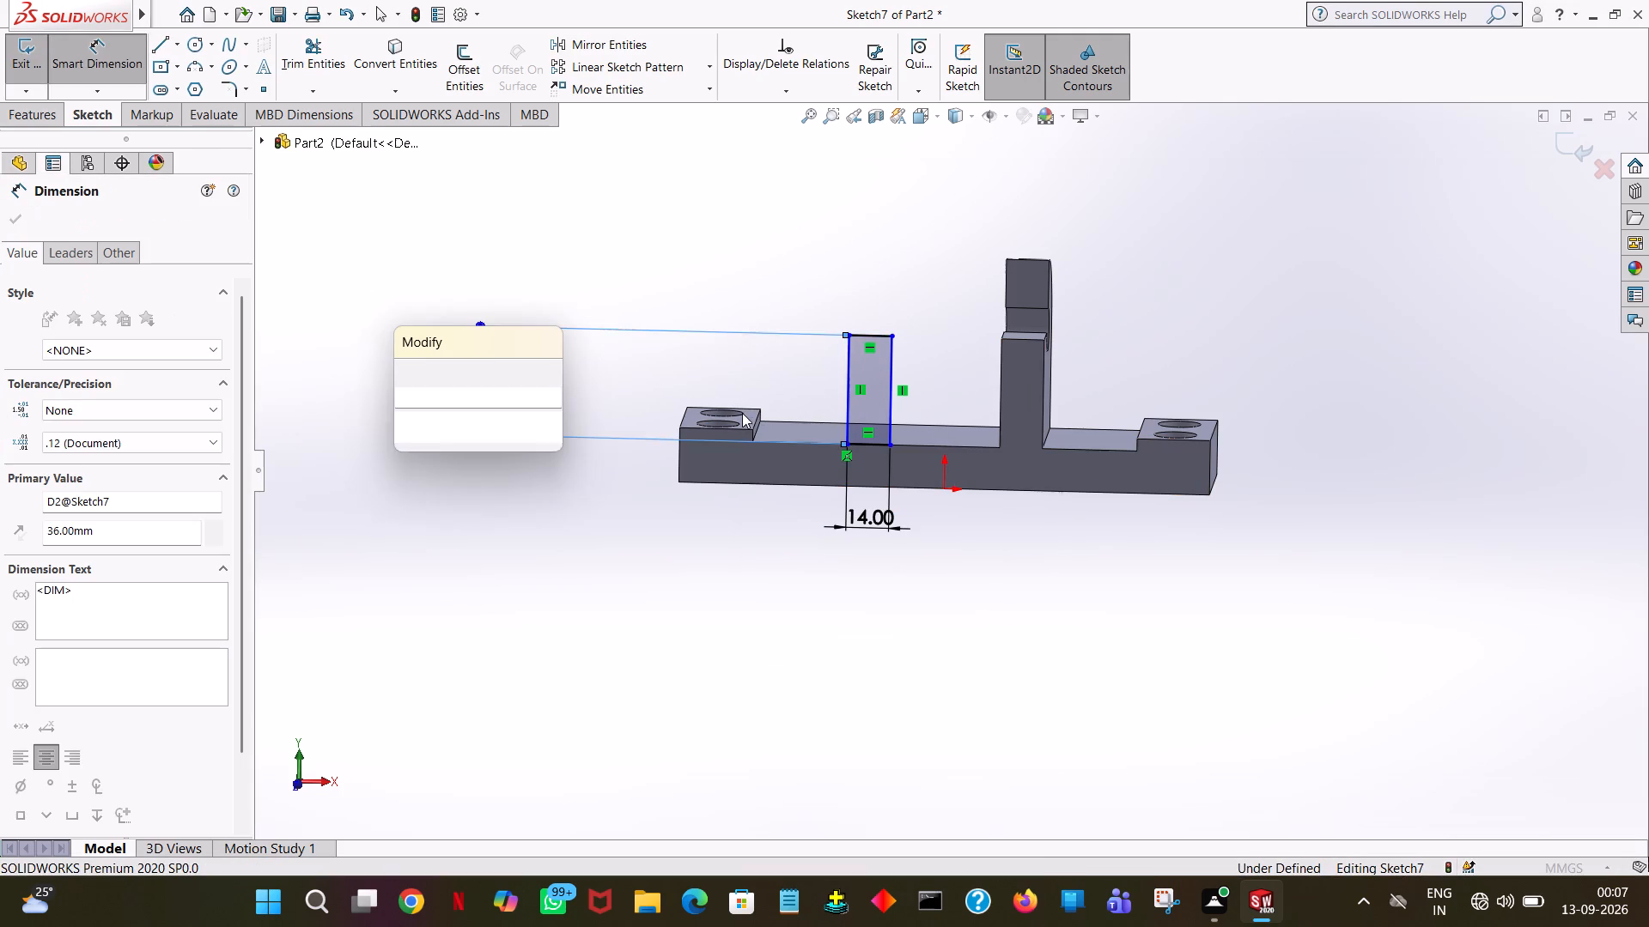
click(402, 375)
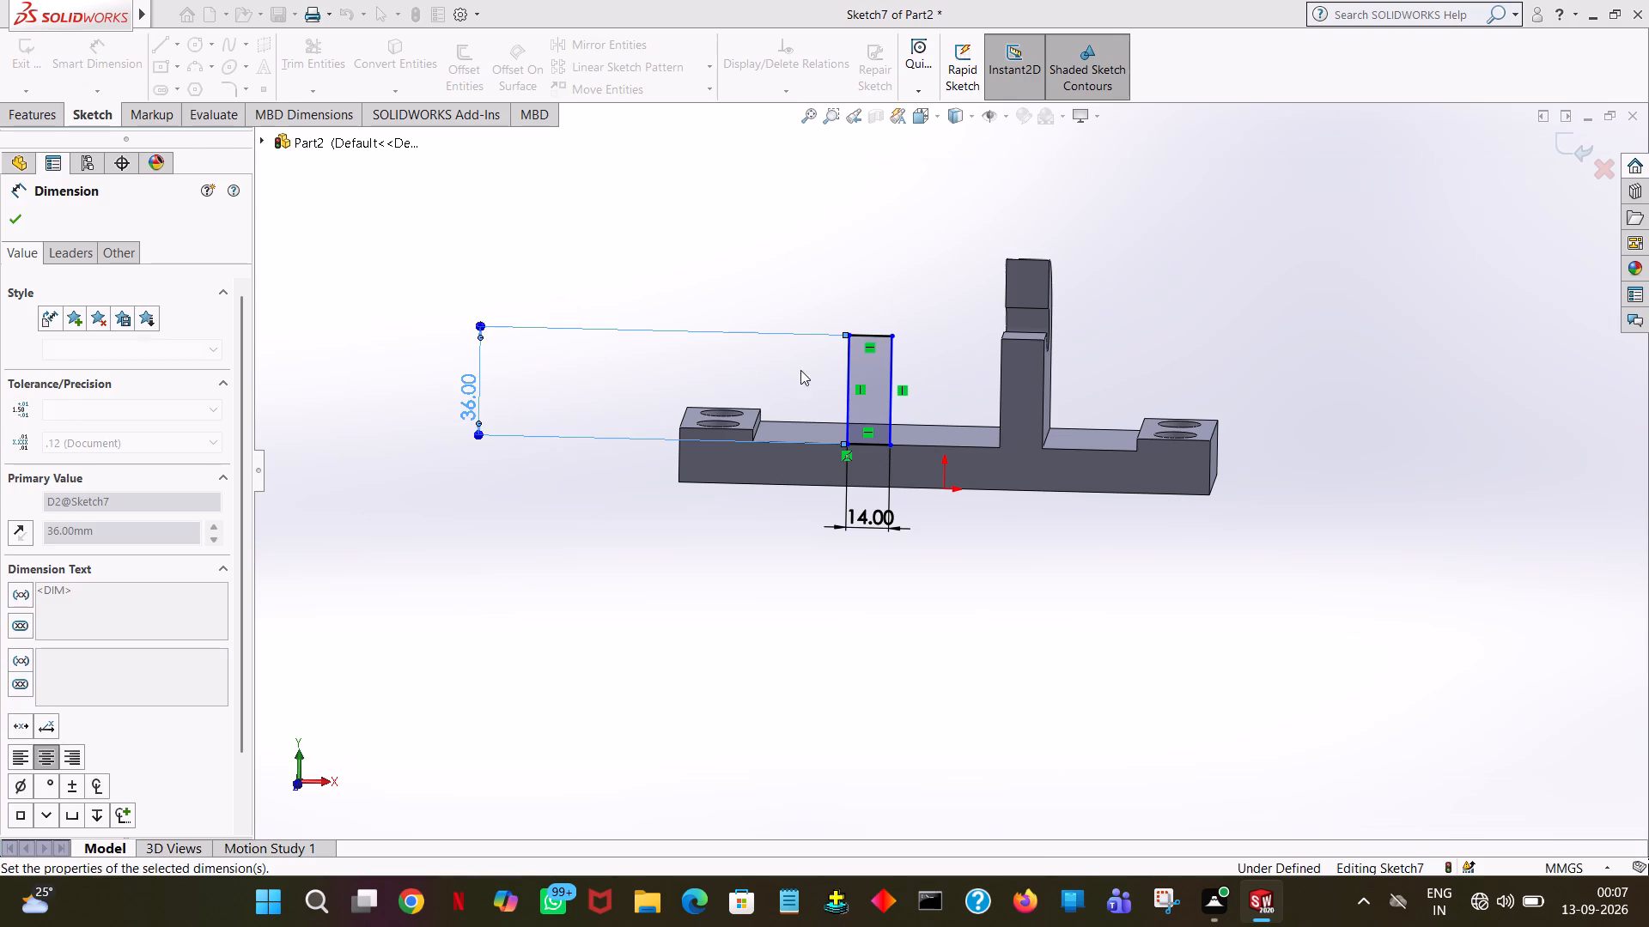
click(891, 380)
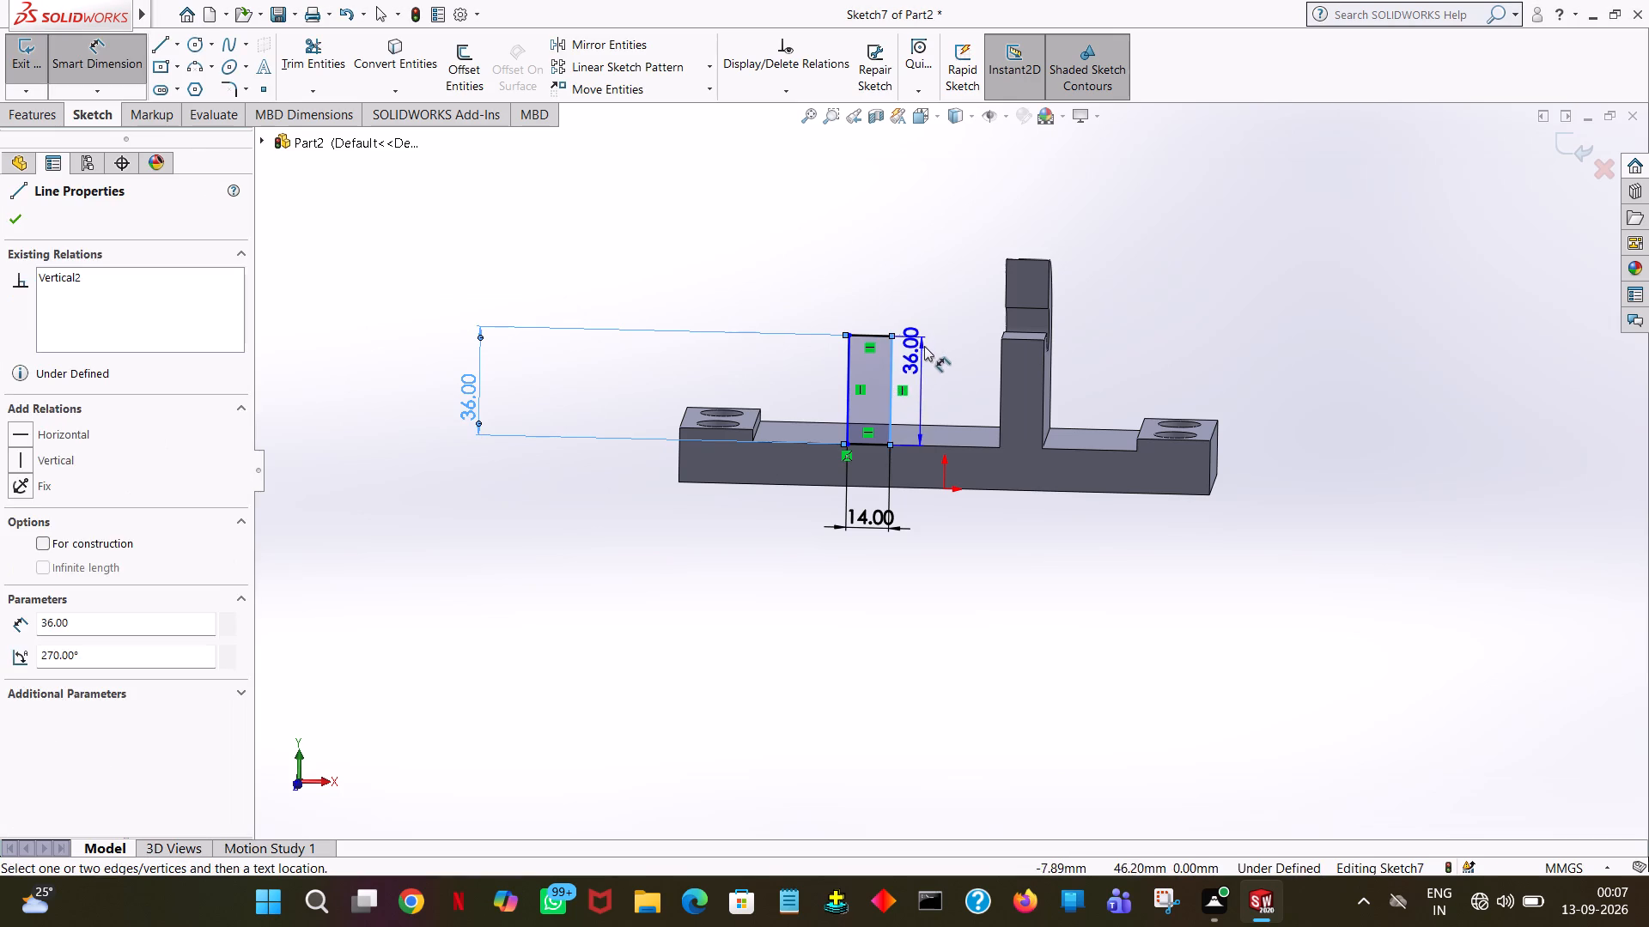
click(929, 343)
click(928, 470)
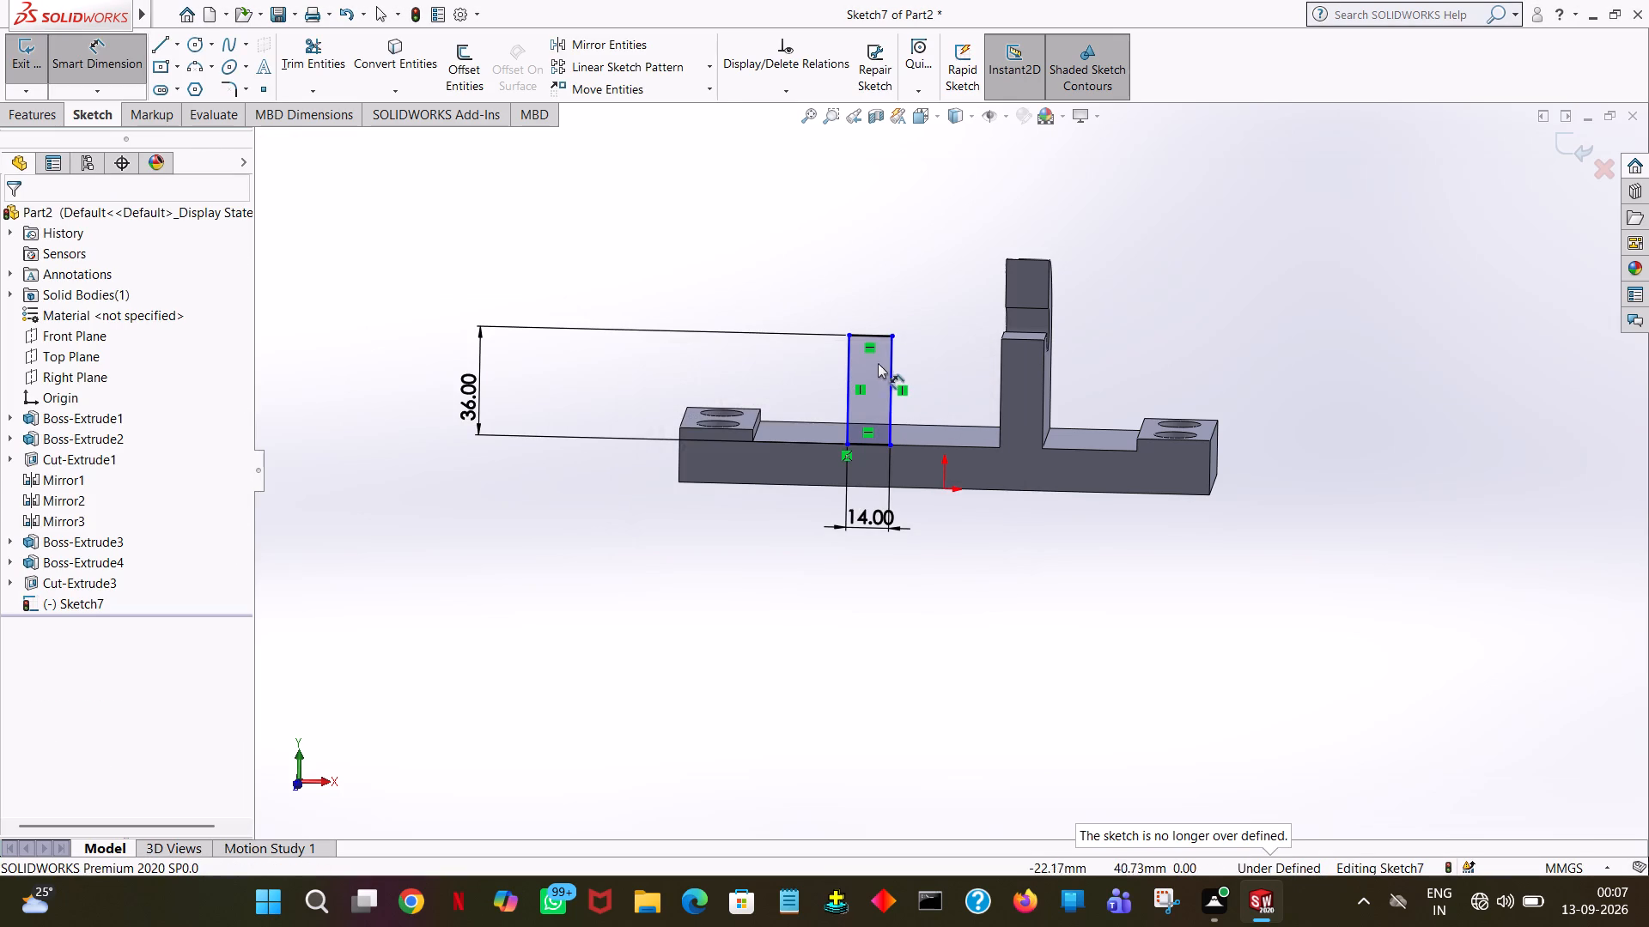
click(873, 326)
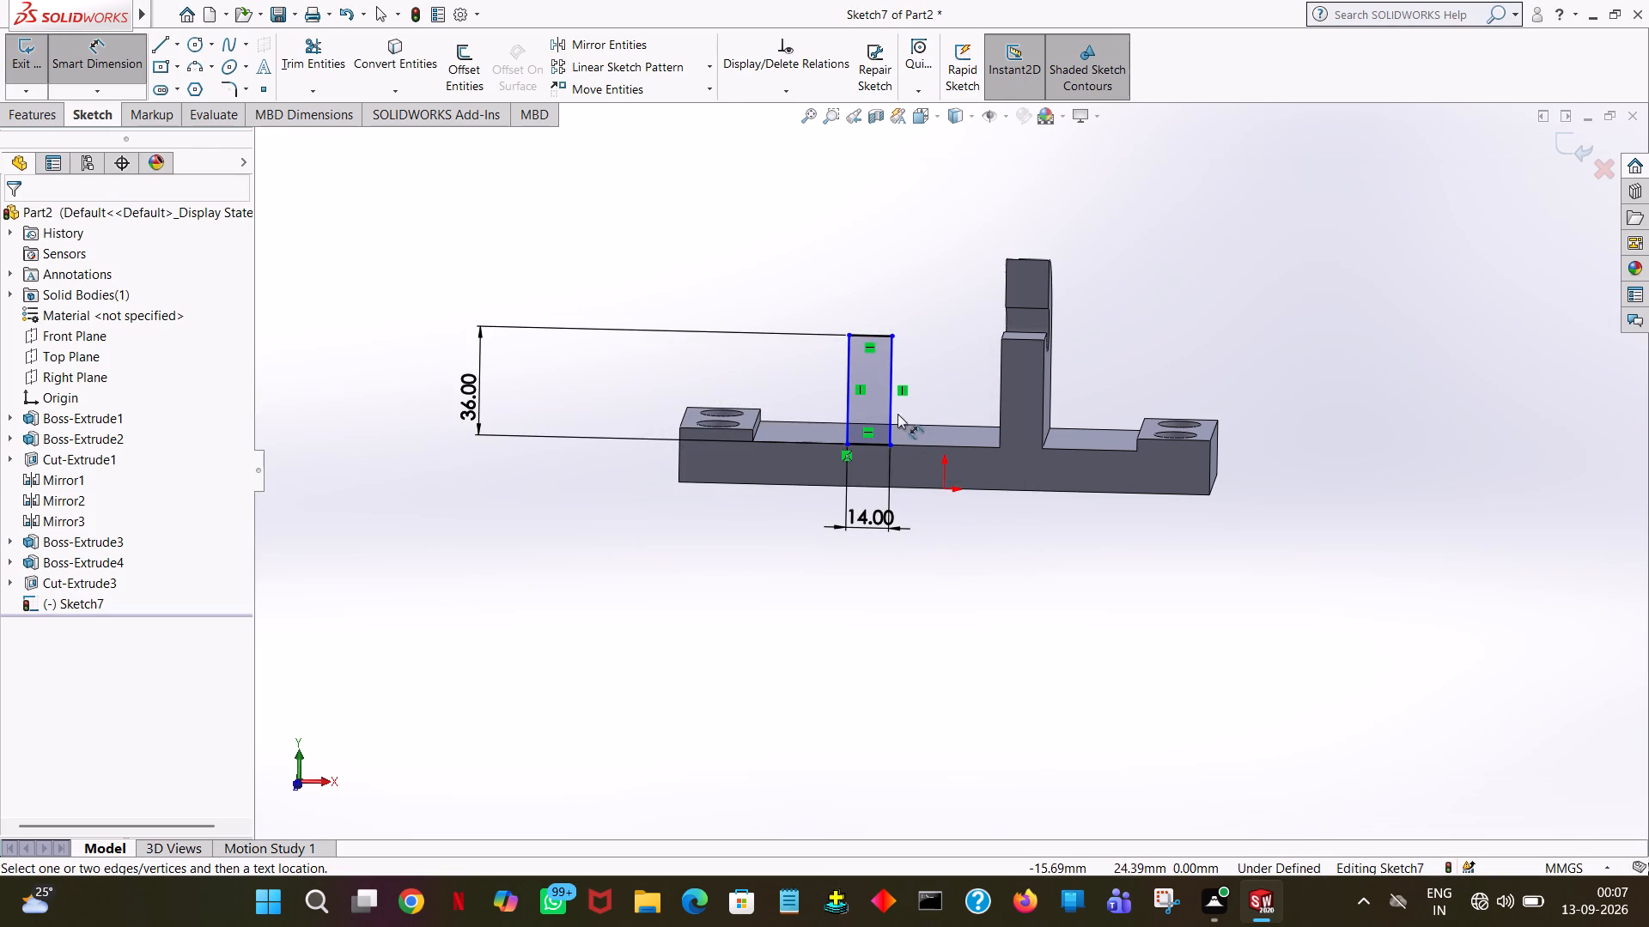
Dimension the horizontal distance from the outline's +X side to the origin as 18 mm.
click(892, 406)
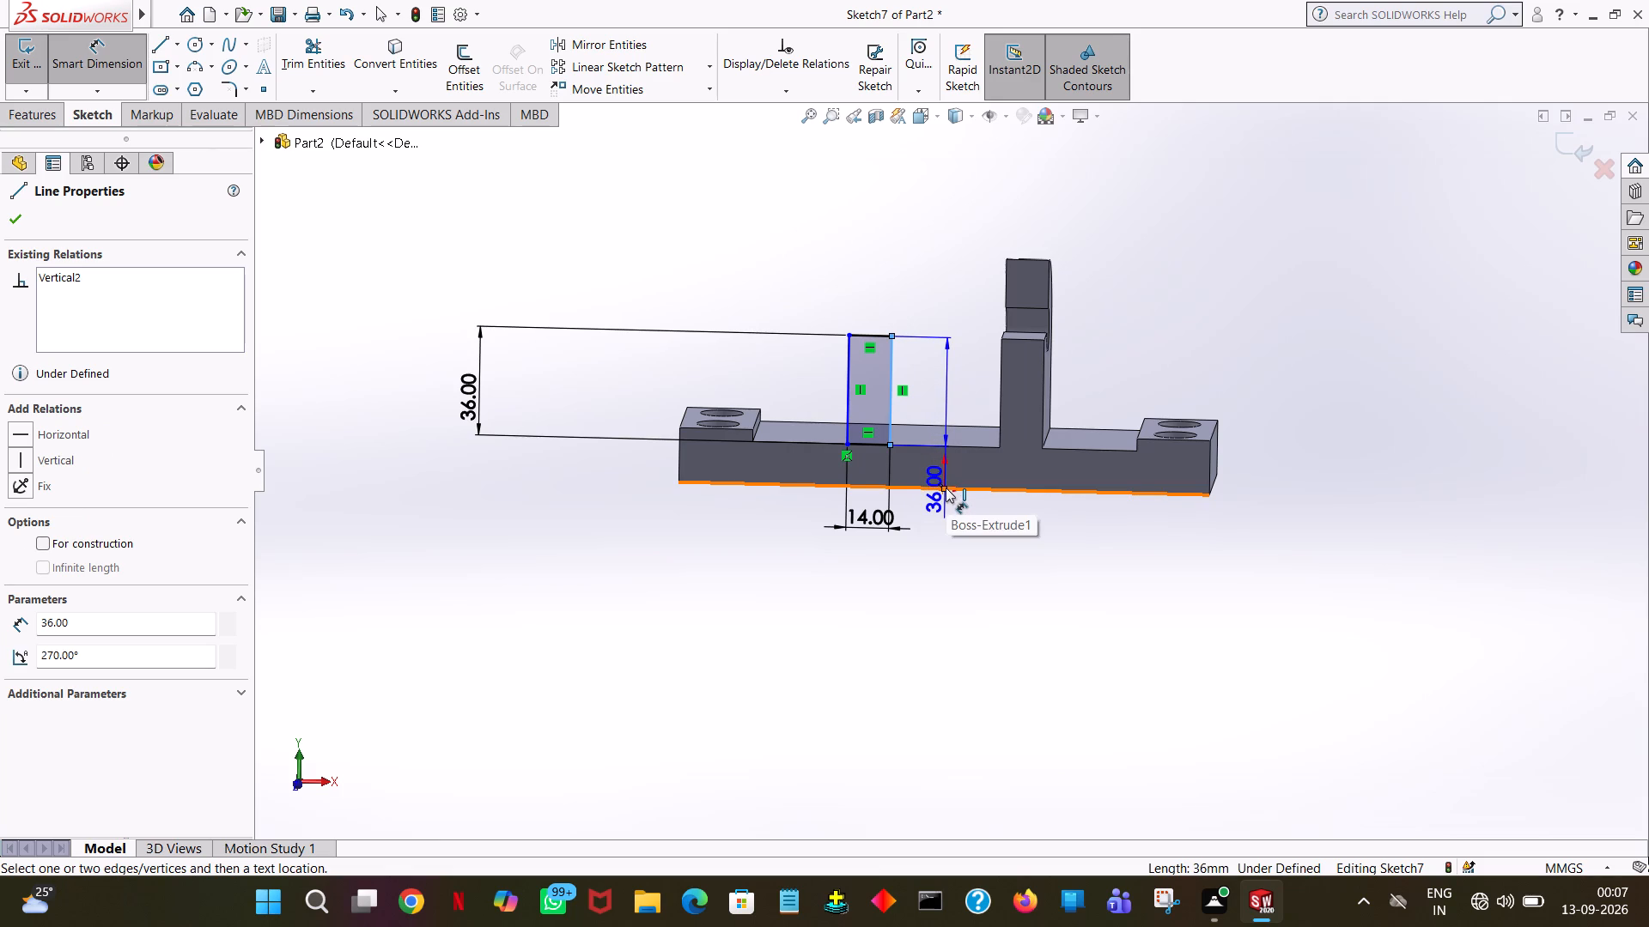
click(945, 488)
click(926, 601)
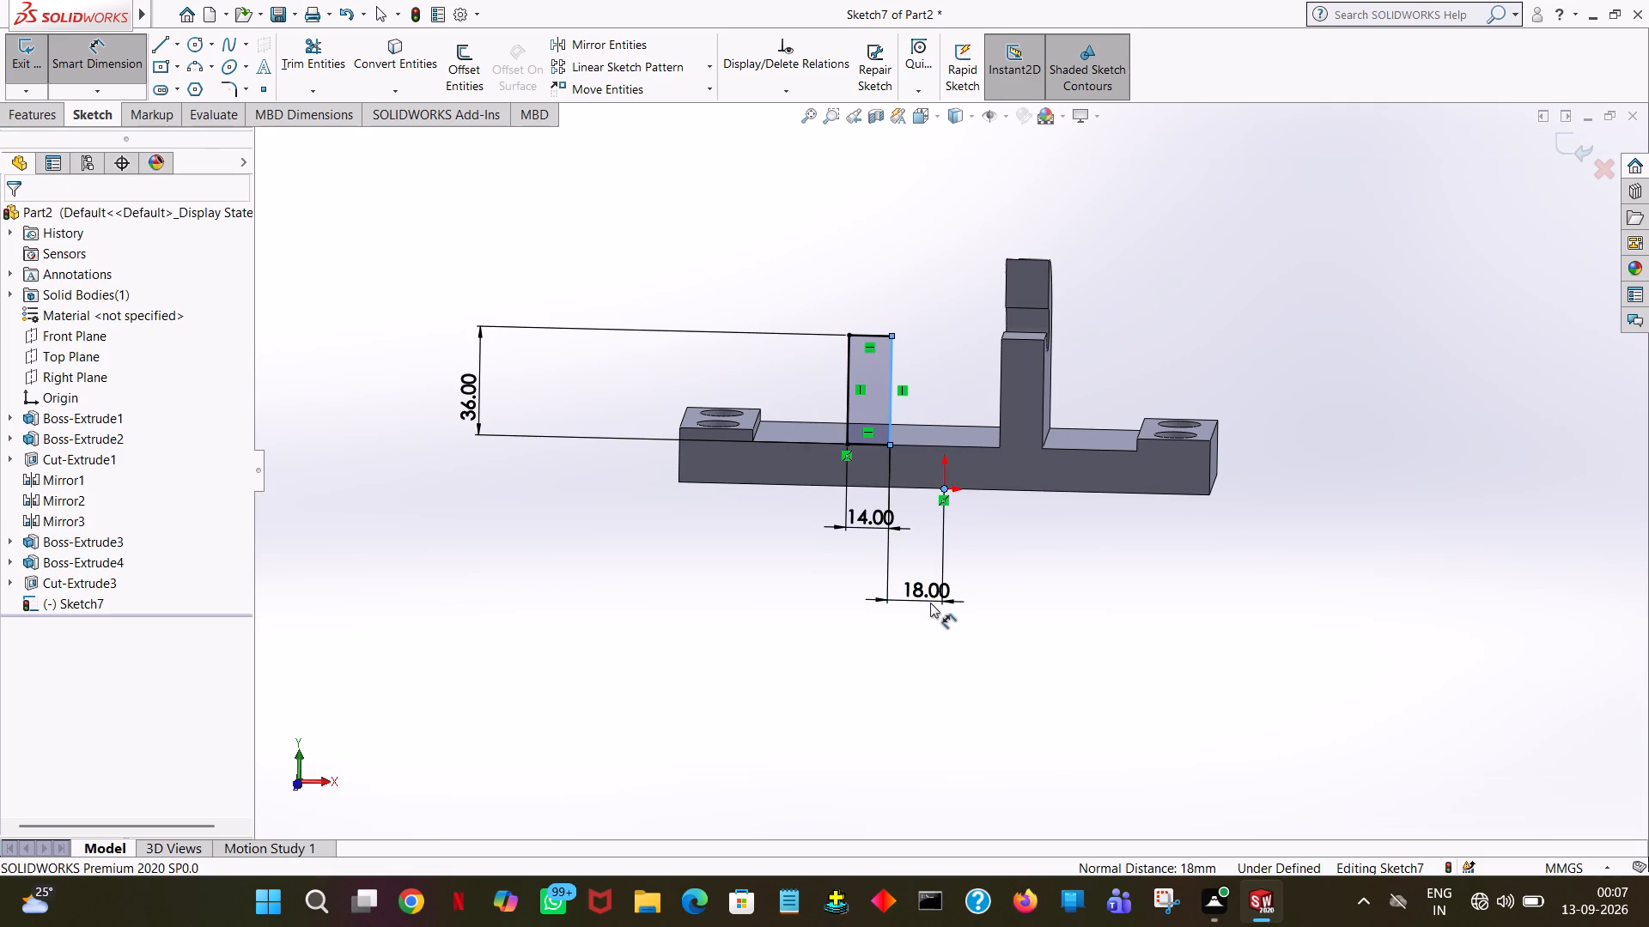
click(855, 577)
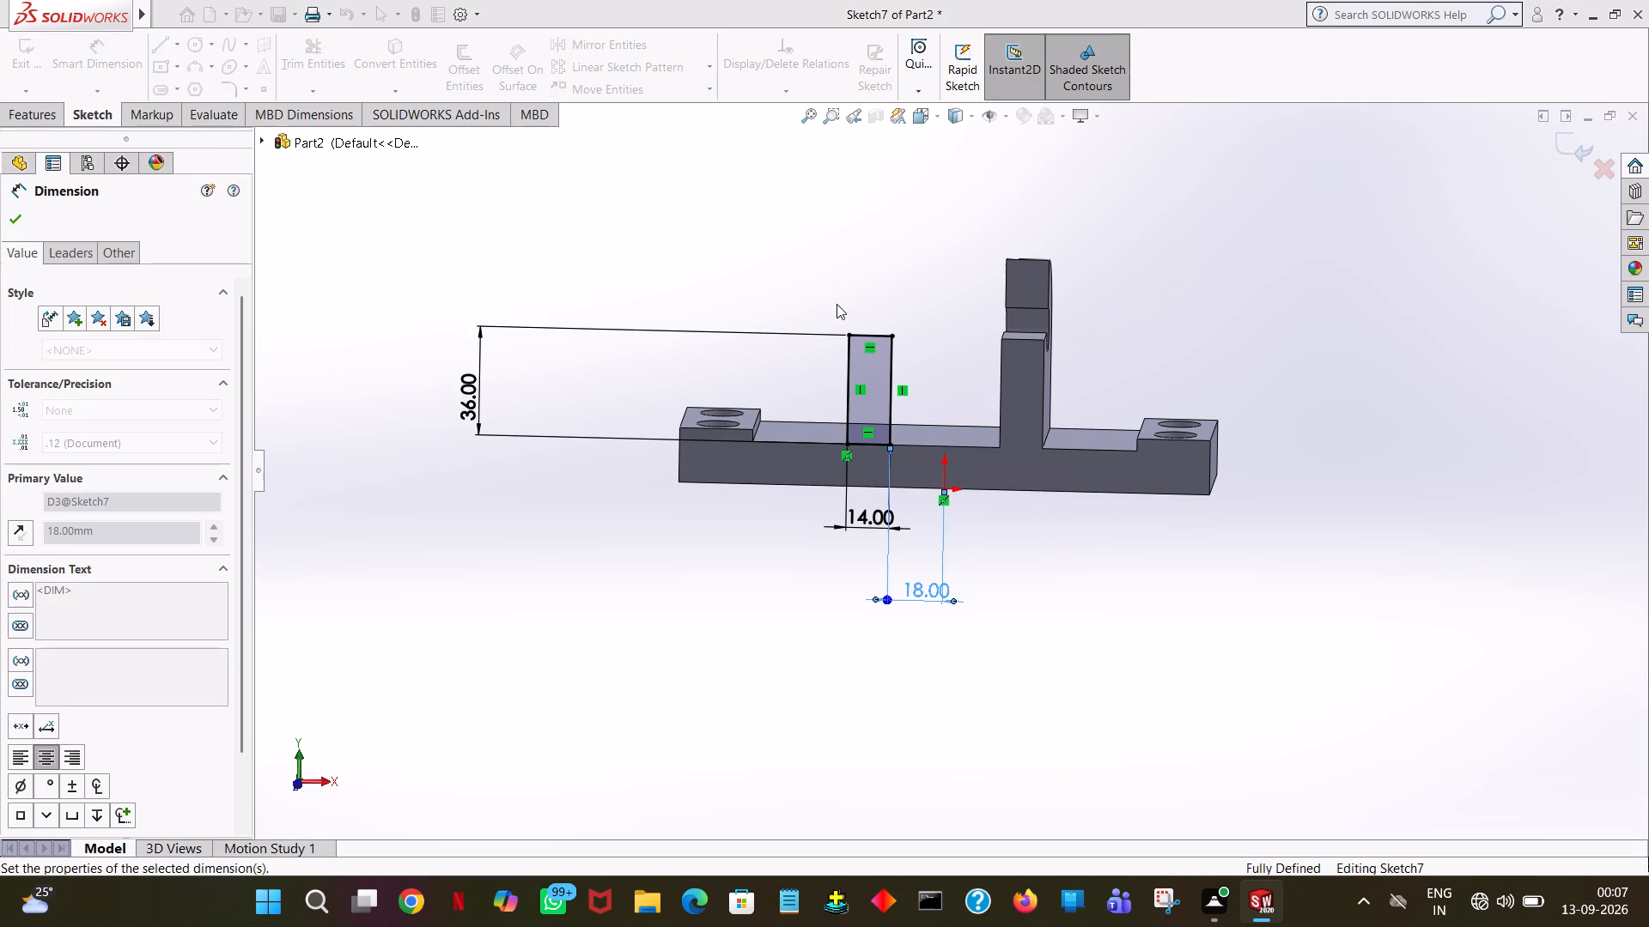
click(802, 238)
Boss-extrude the rectangular outline to a blind depth of 46 mm, reversed in direction so it runs back across the base.
click(17, 112)
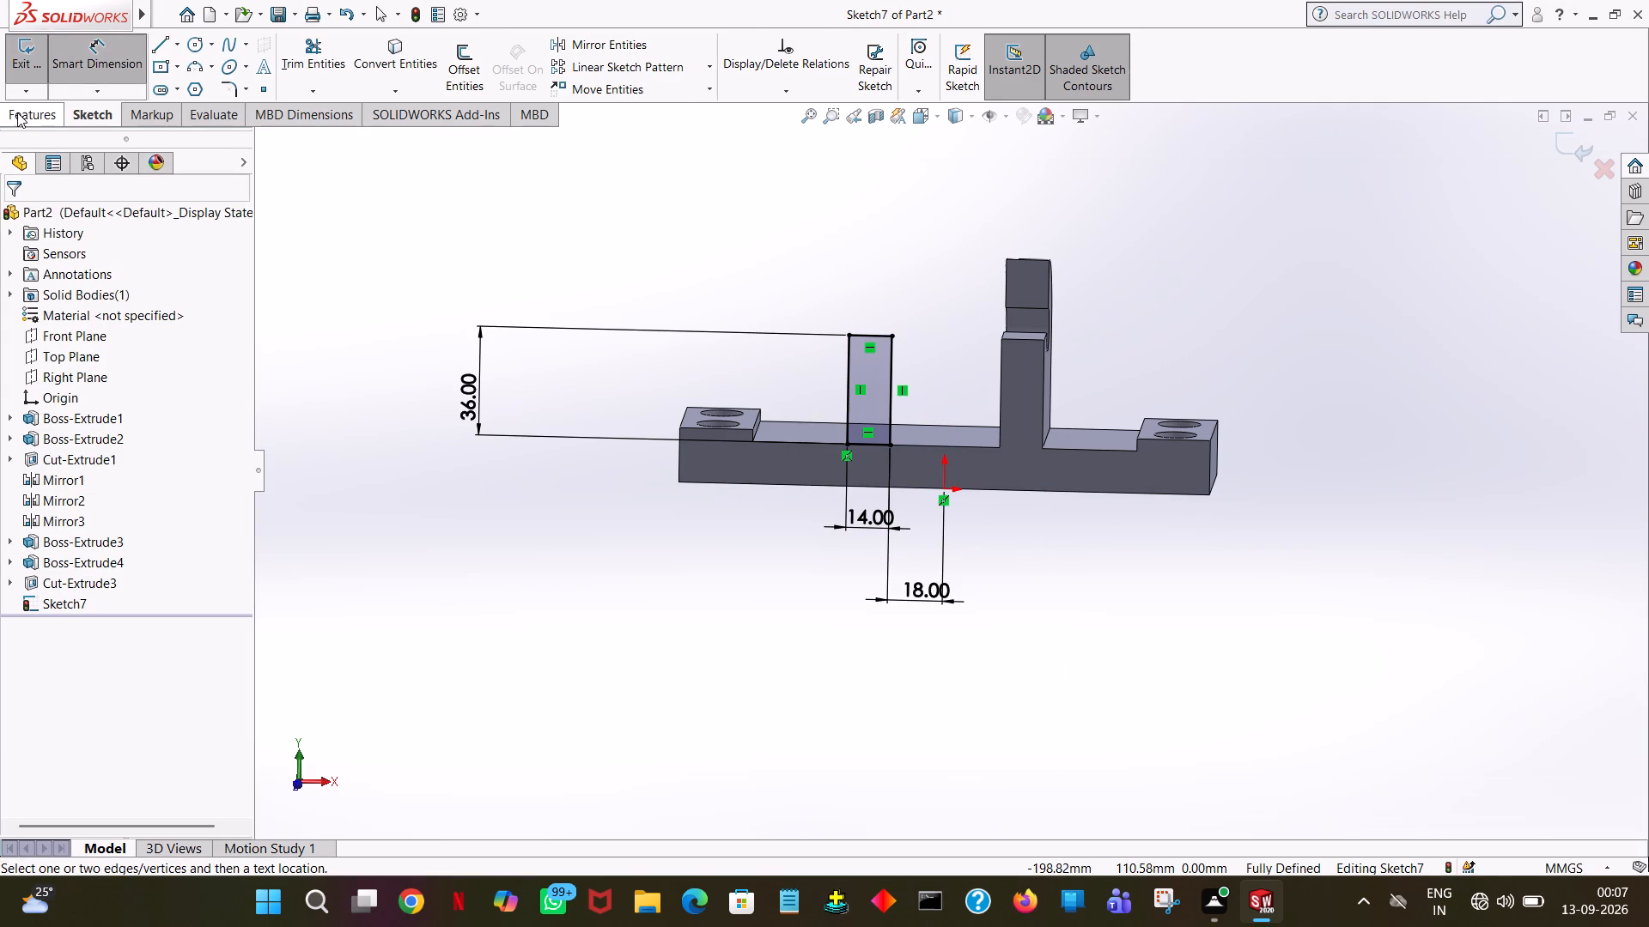
click(53, 57)
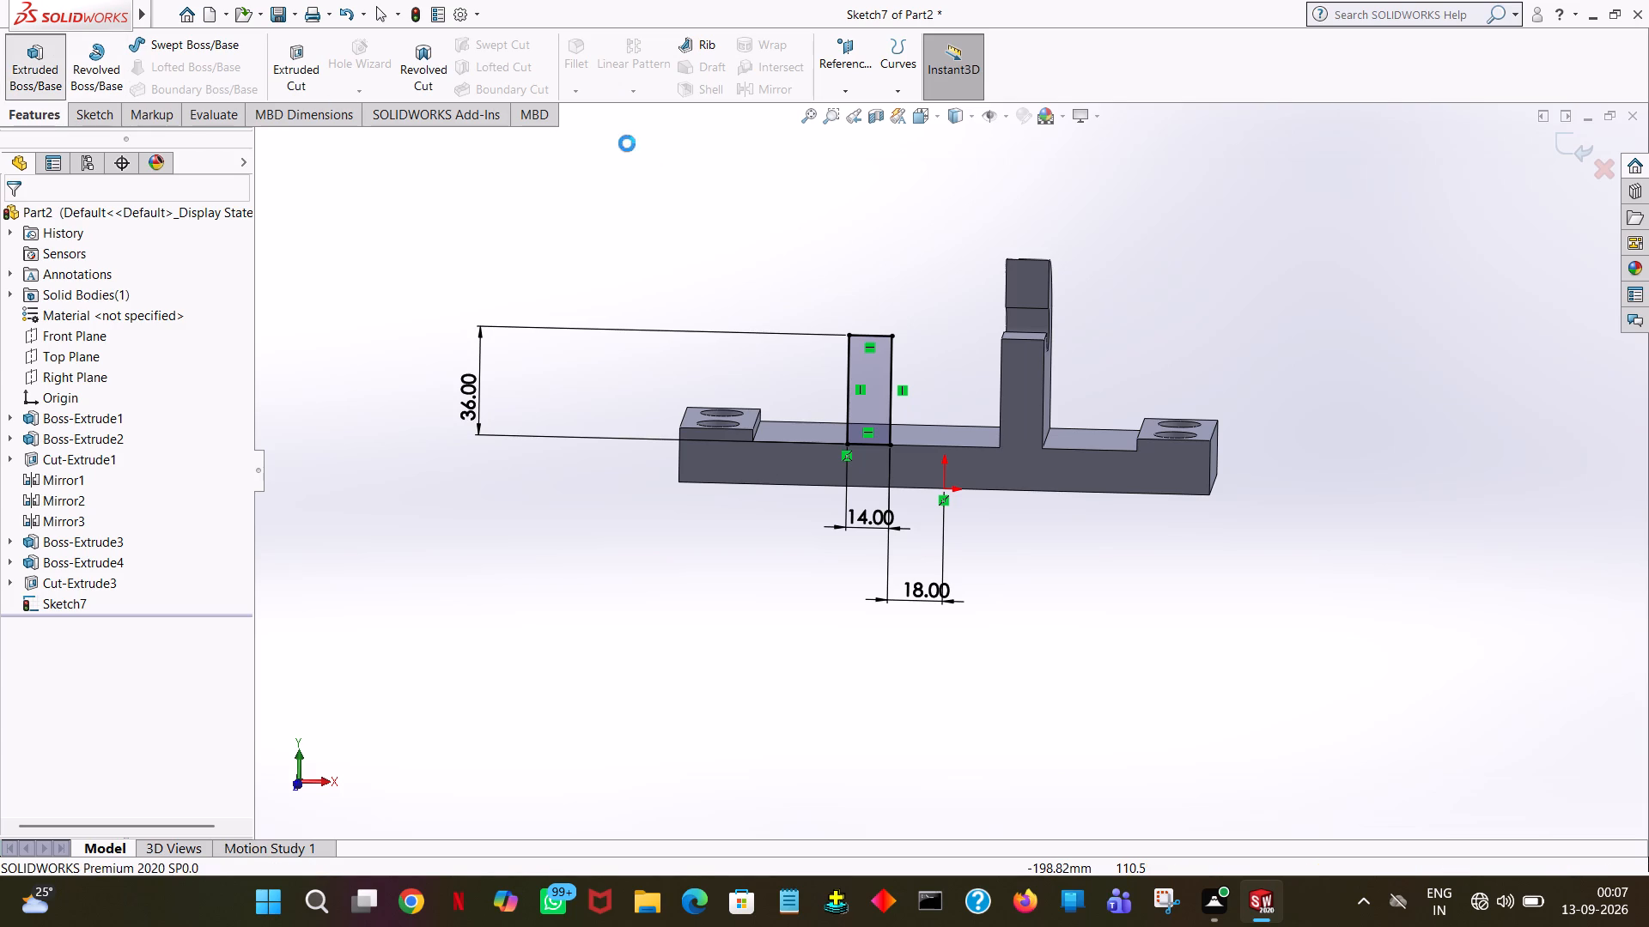
middle_drag(1109, 245, 1109, 248)
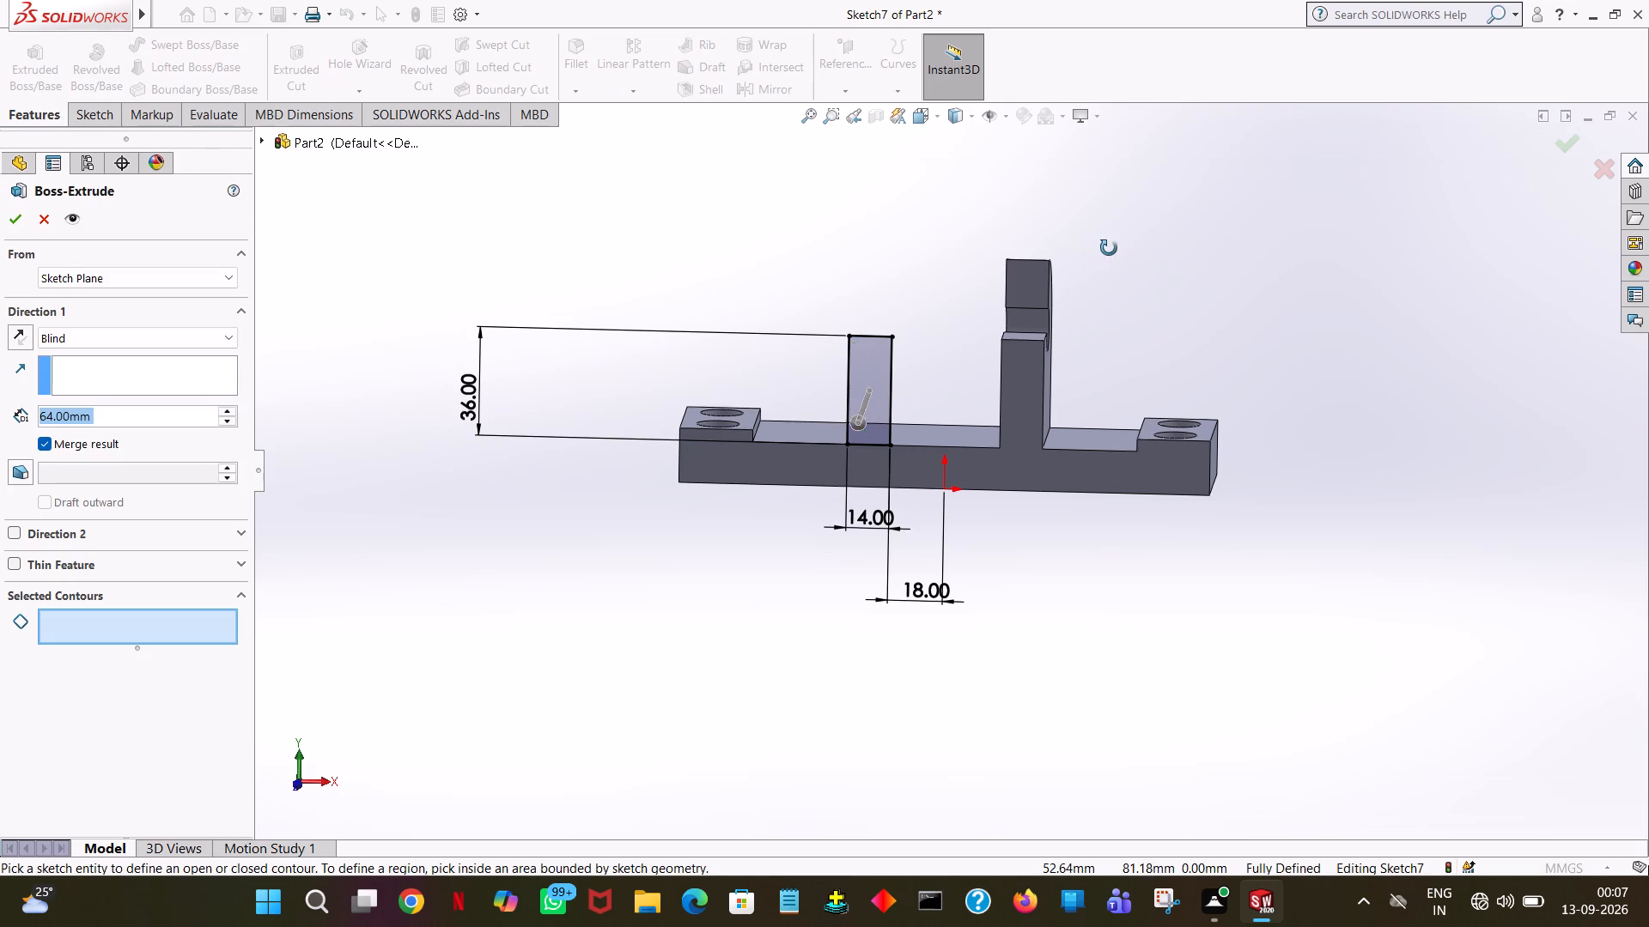
middle_drag(1109, 248, 1058, 248)
click(850, 363)
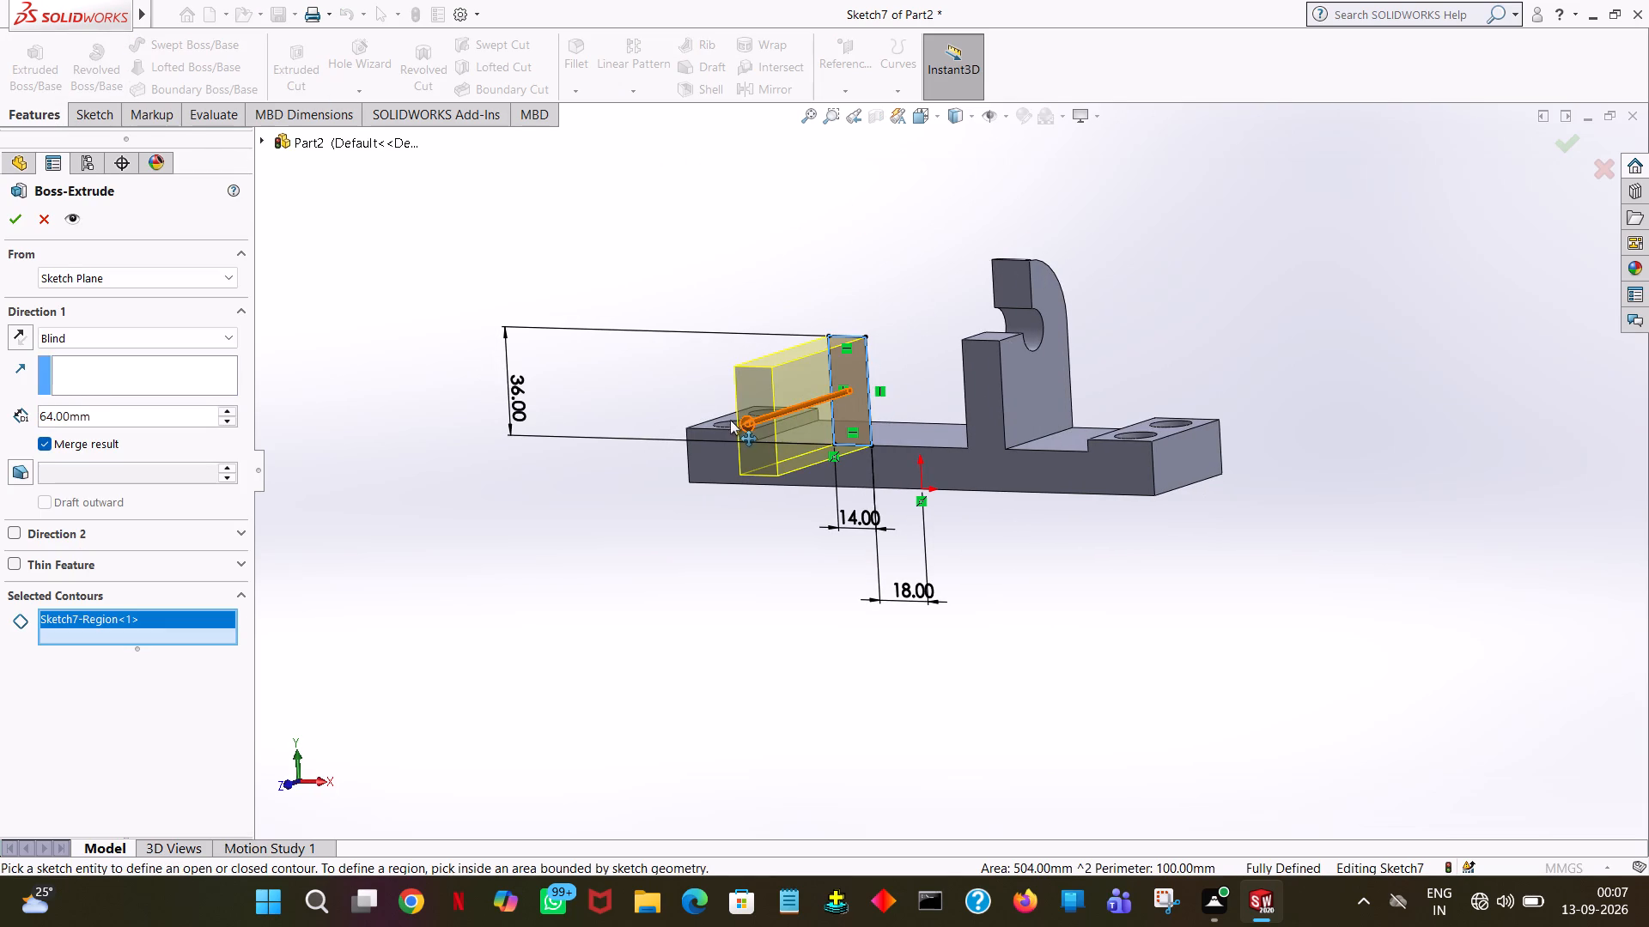
click(756, 423)
drag(751, 423, 1012, 353)
middle_drag(1267, 308, 1123, 337)
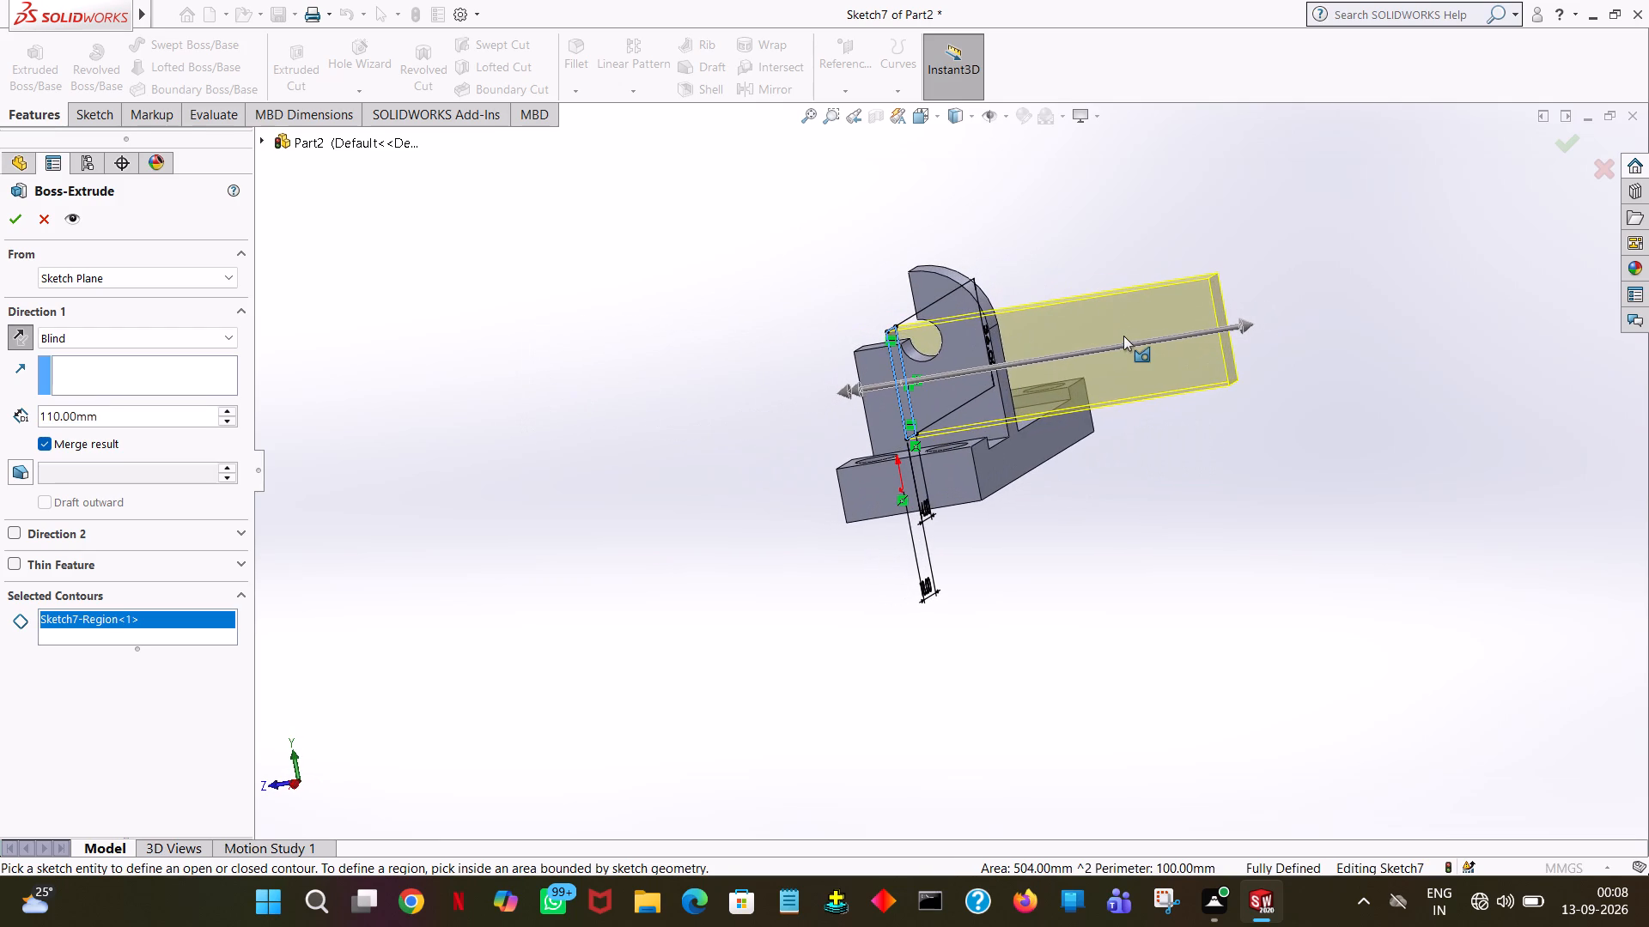
double_click(113, 412)
text(46)
key(Return)
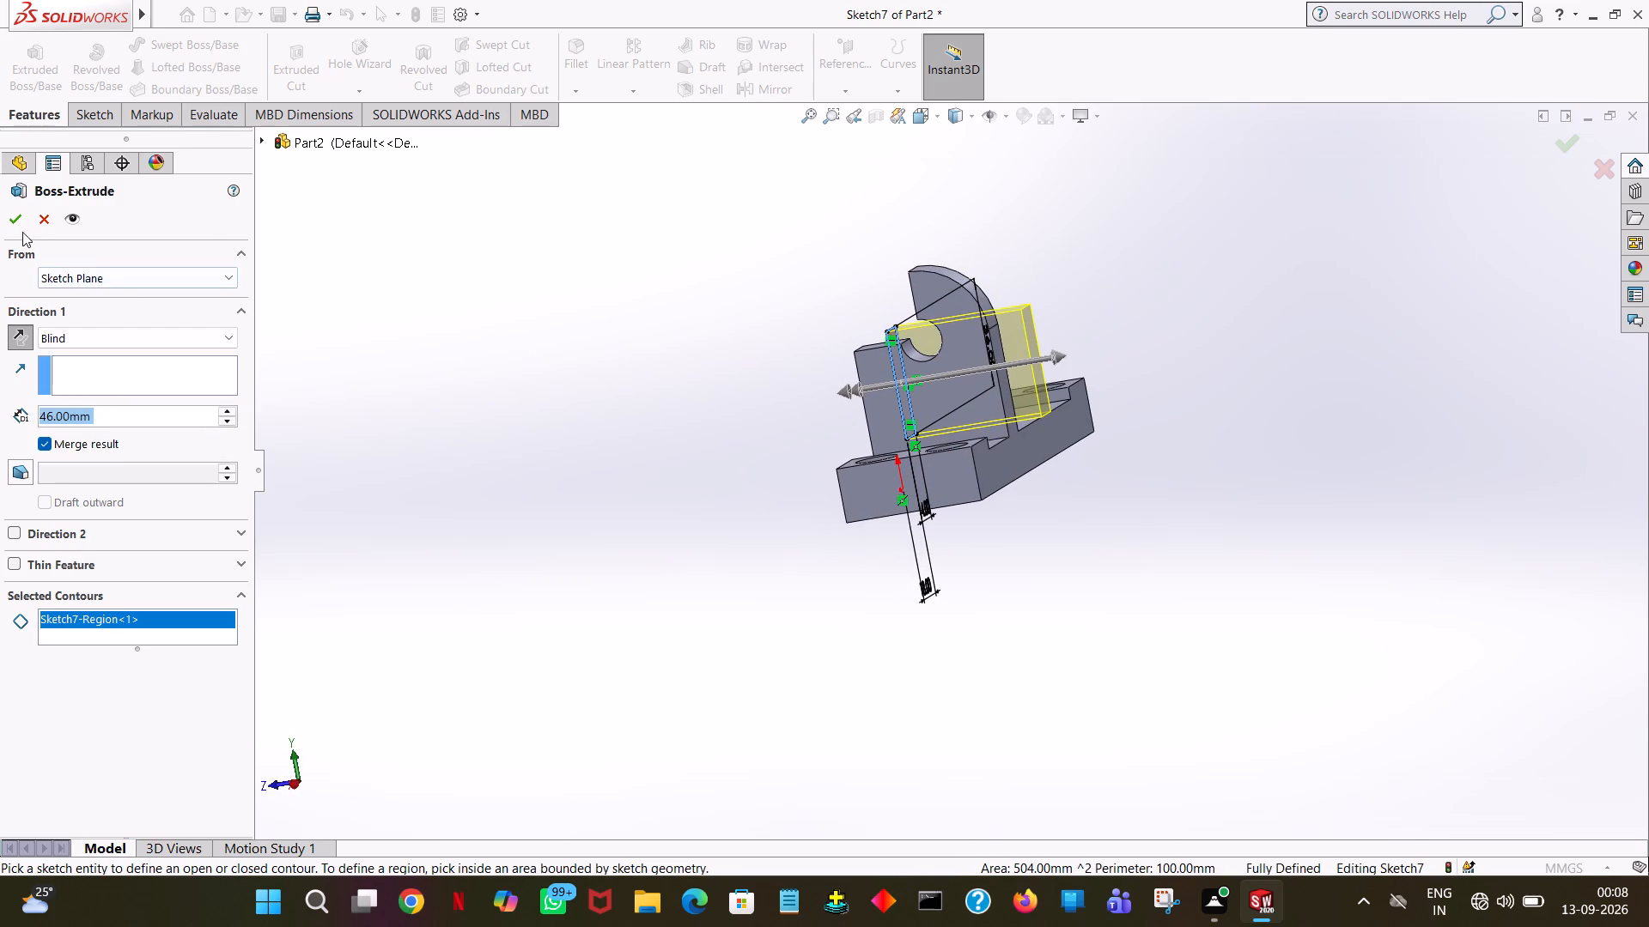
click(12, 228)
click(791, 324)
Start a boss sketch on the second upright's inner +X face and draw a 23 mm radius circle centred on its top edge's midpoint.
middle_drag(808, 312, 858, 282)
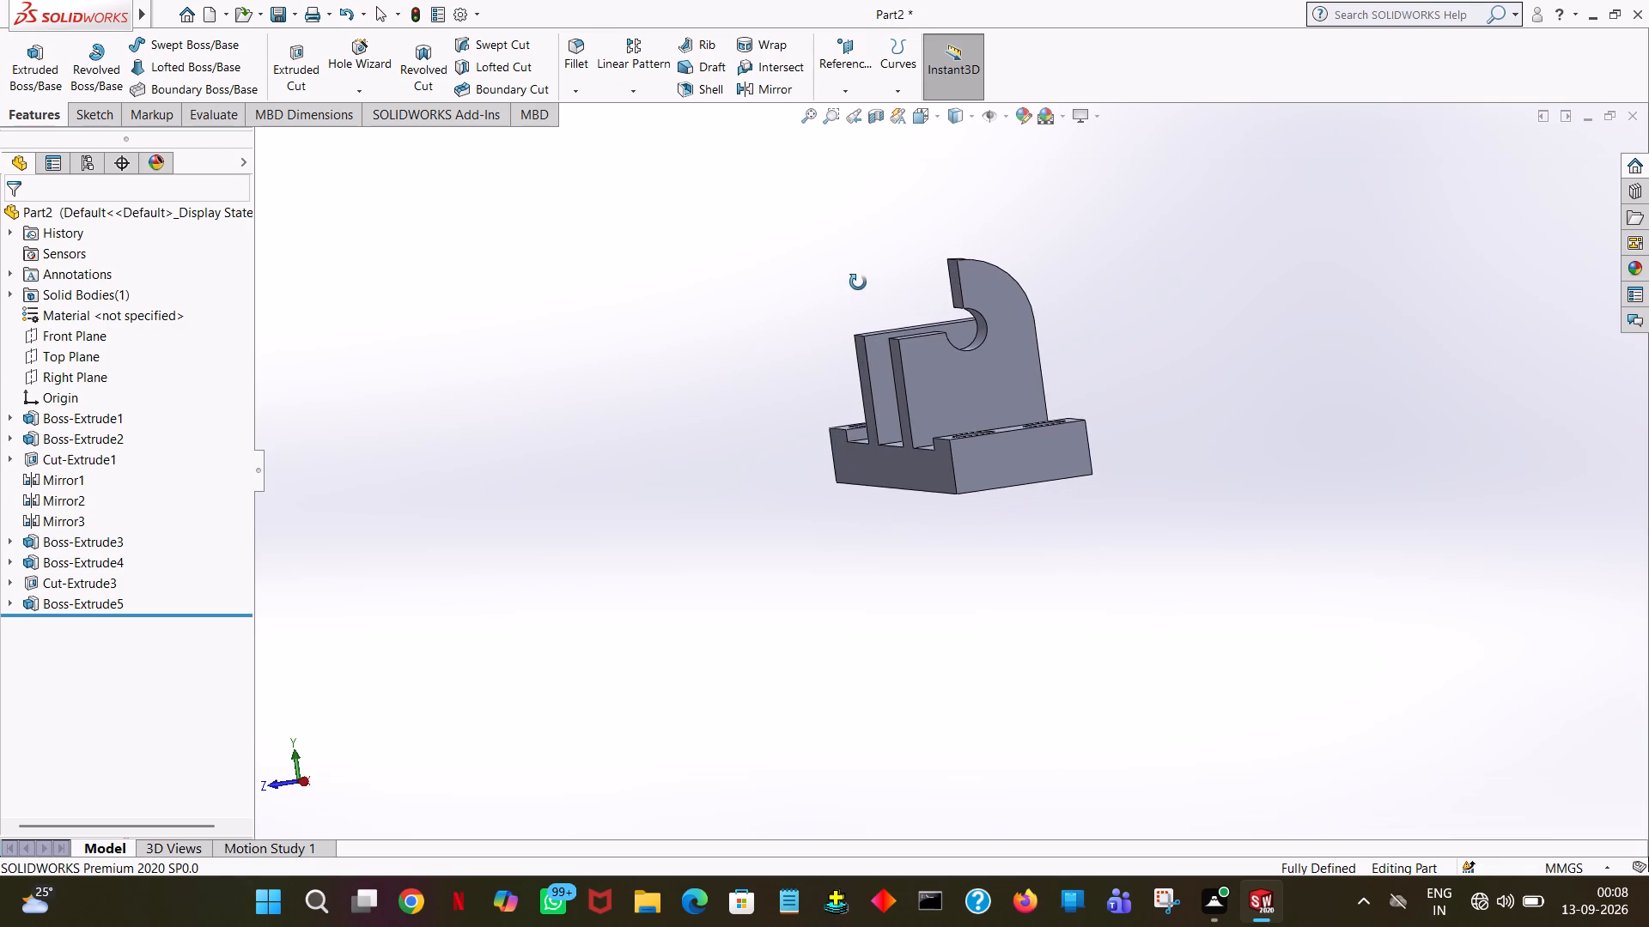
middle_drag(858, 282, 856, 288)
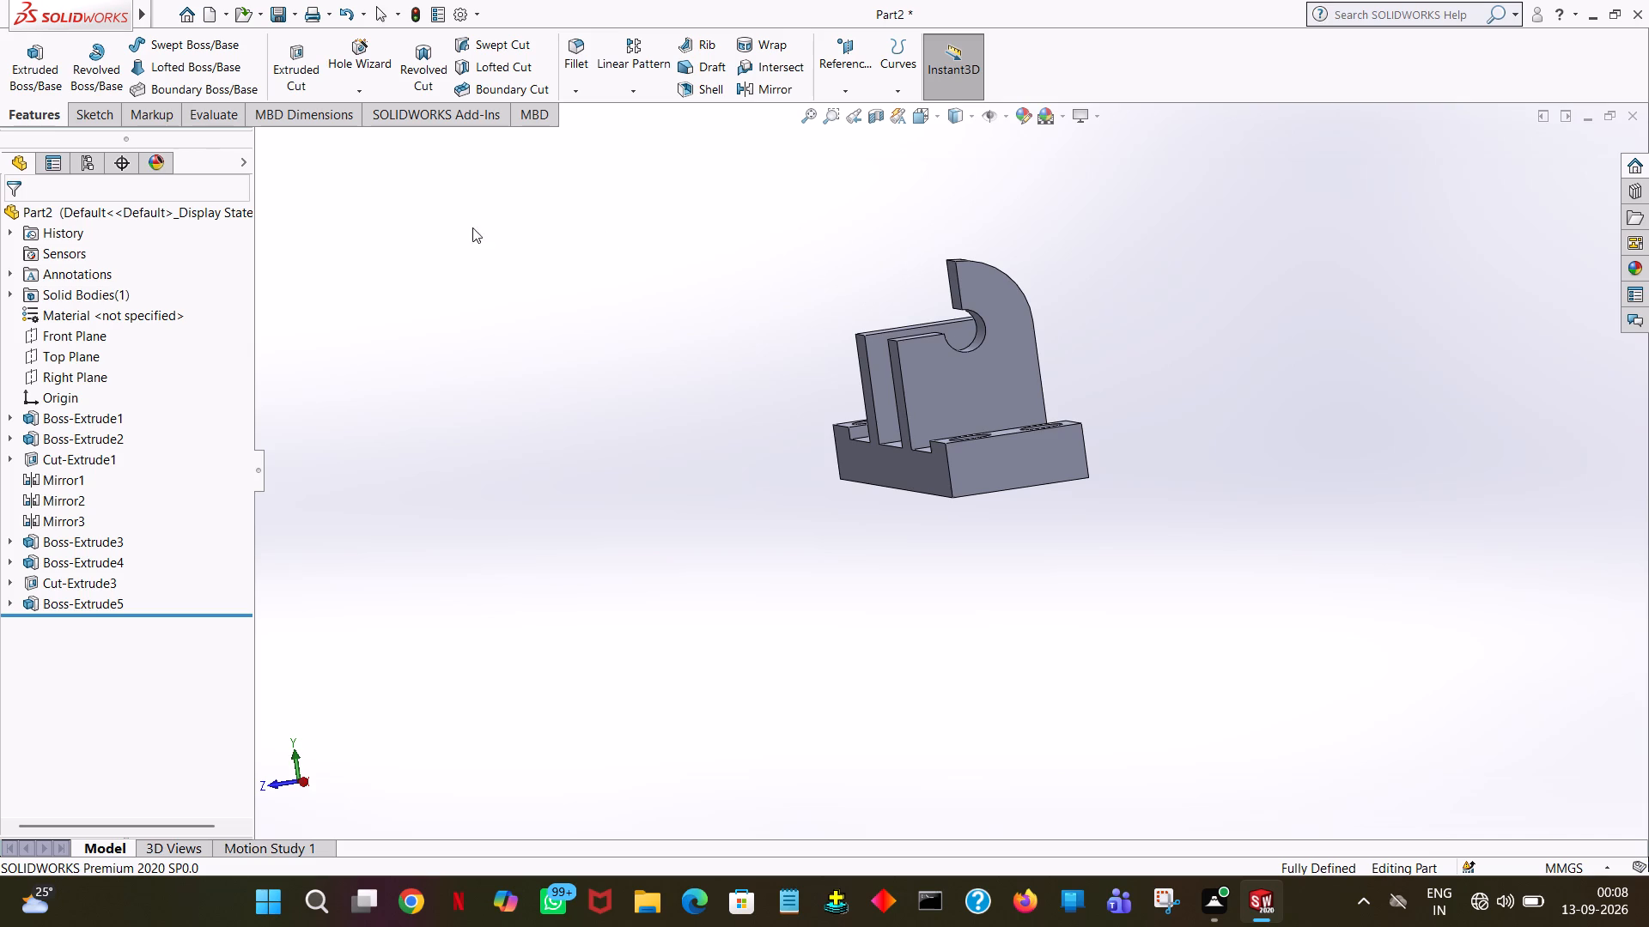
click(40, 83)
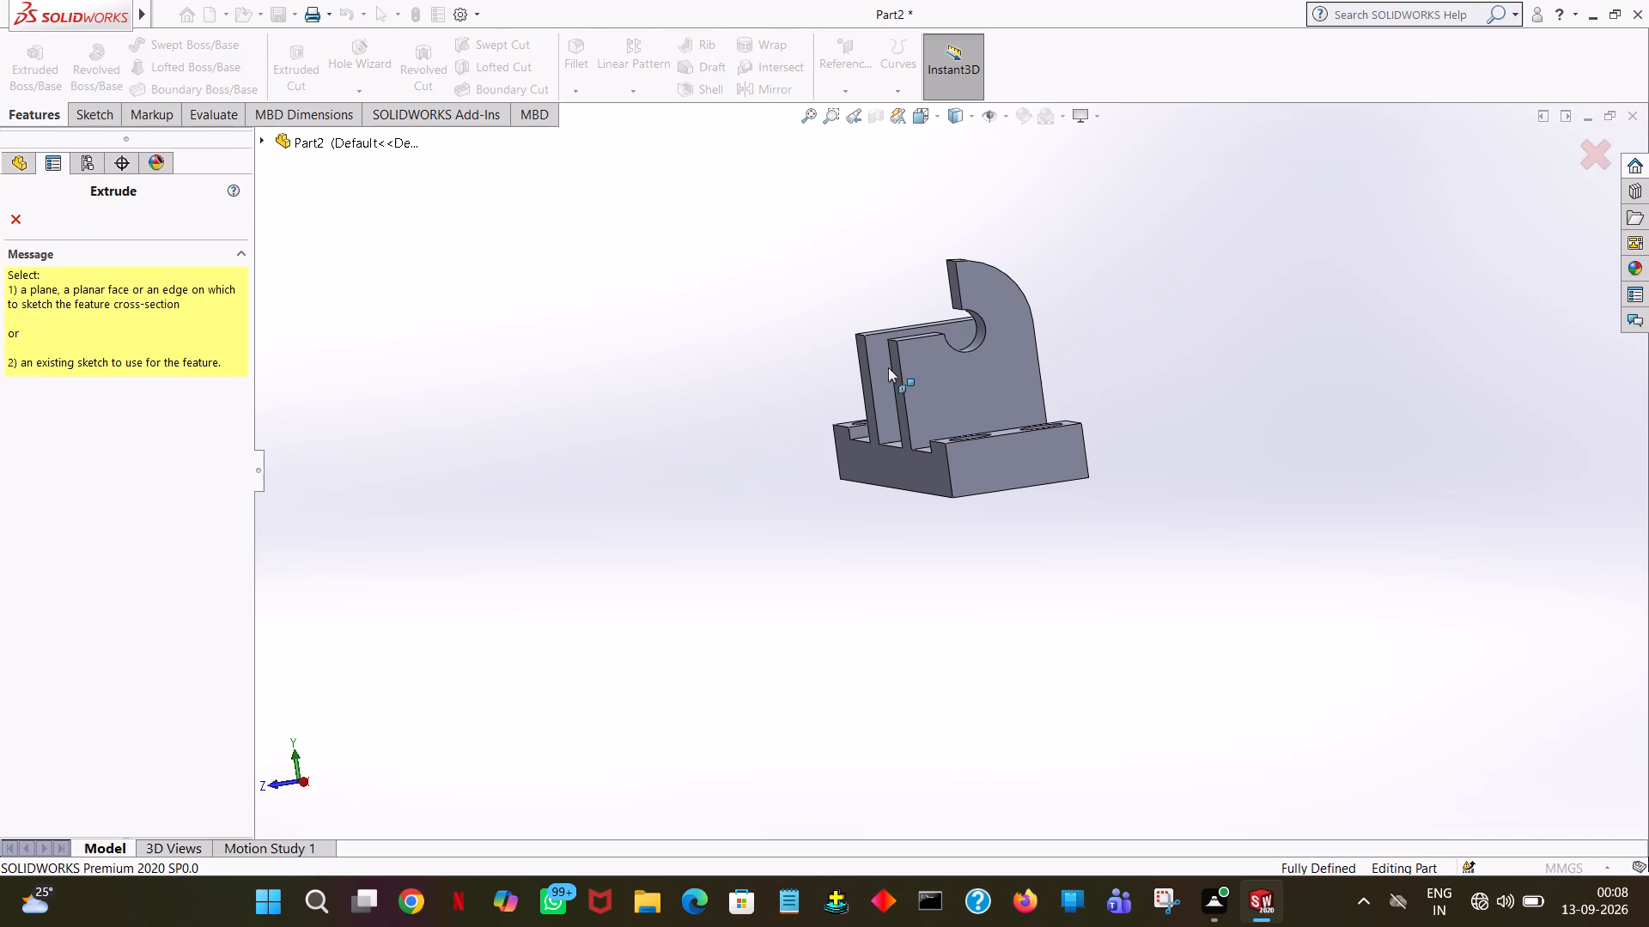
middle_drag(909, 387, 1031, 443)
click(885, 385)
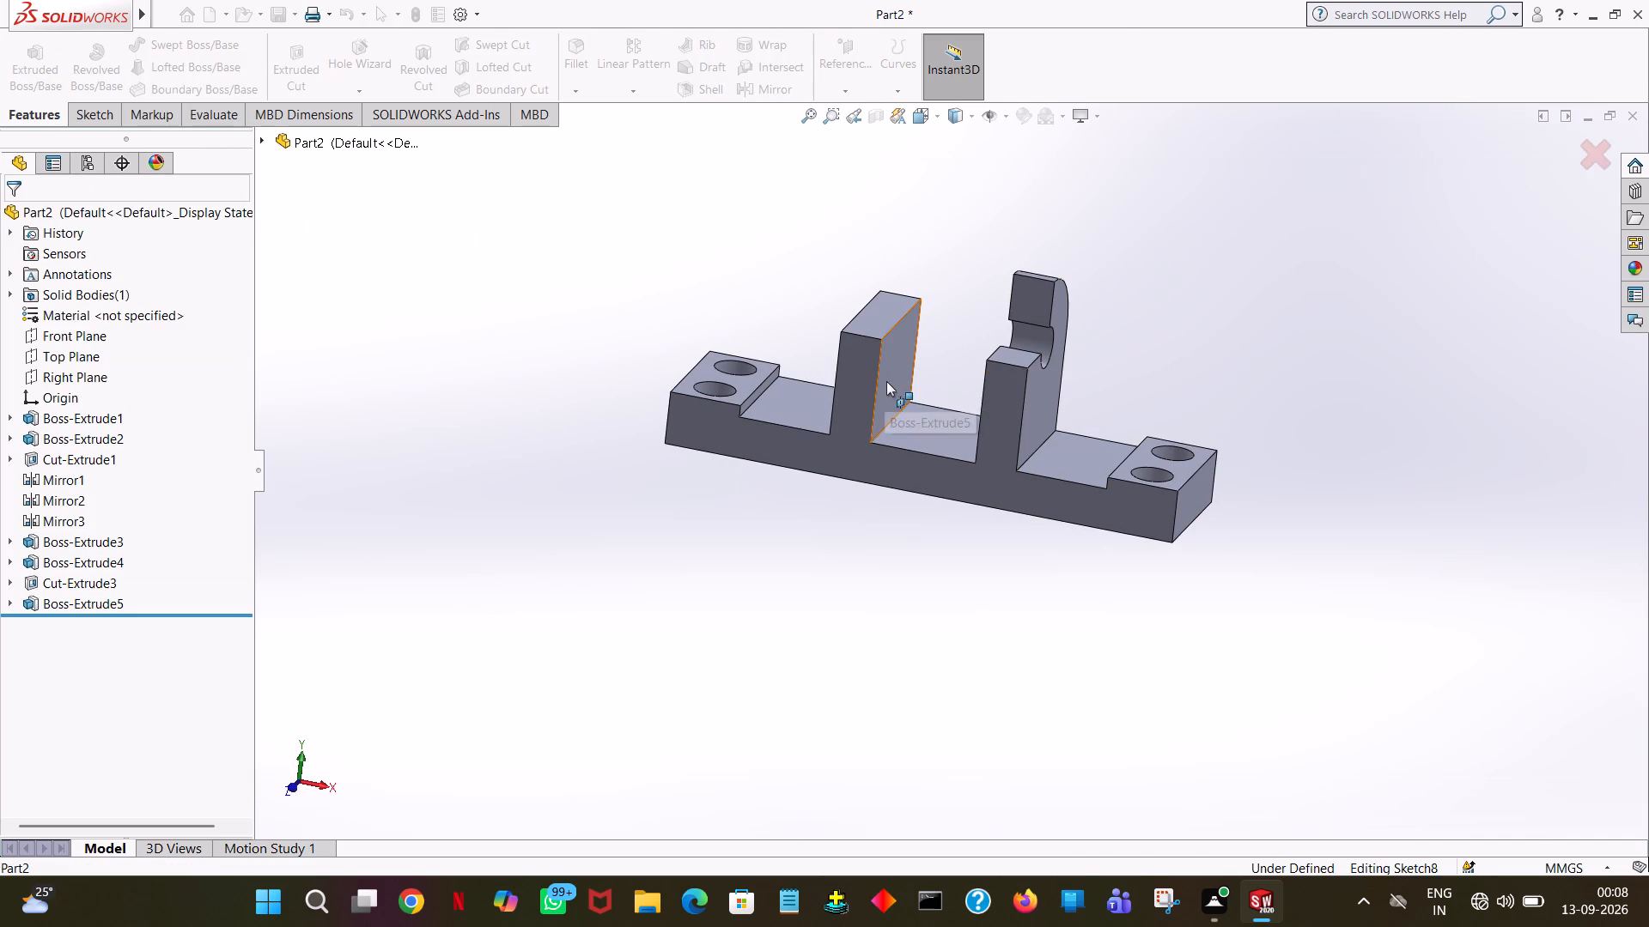
click(938, 116)
click(1018, 216)
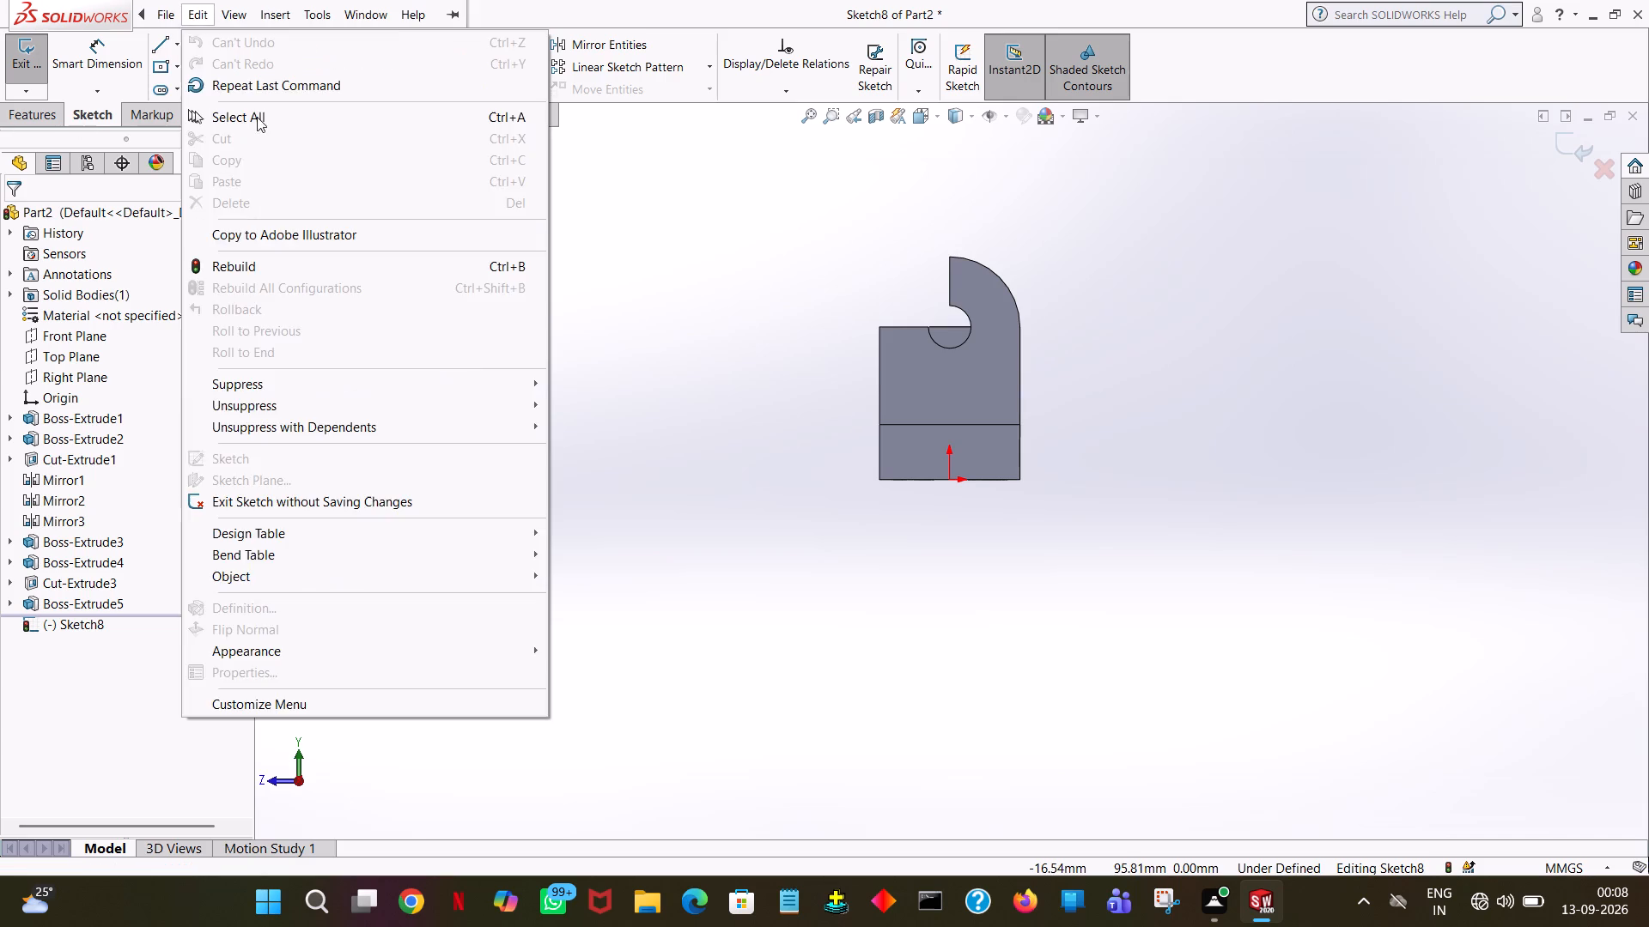
click(877, 219)
click(197, 40)
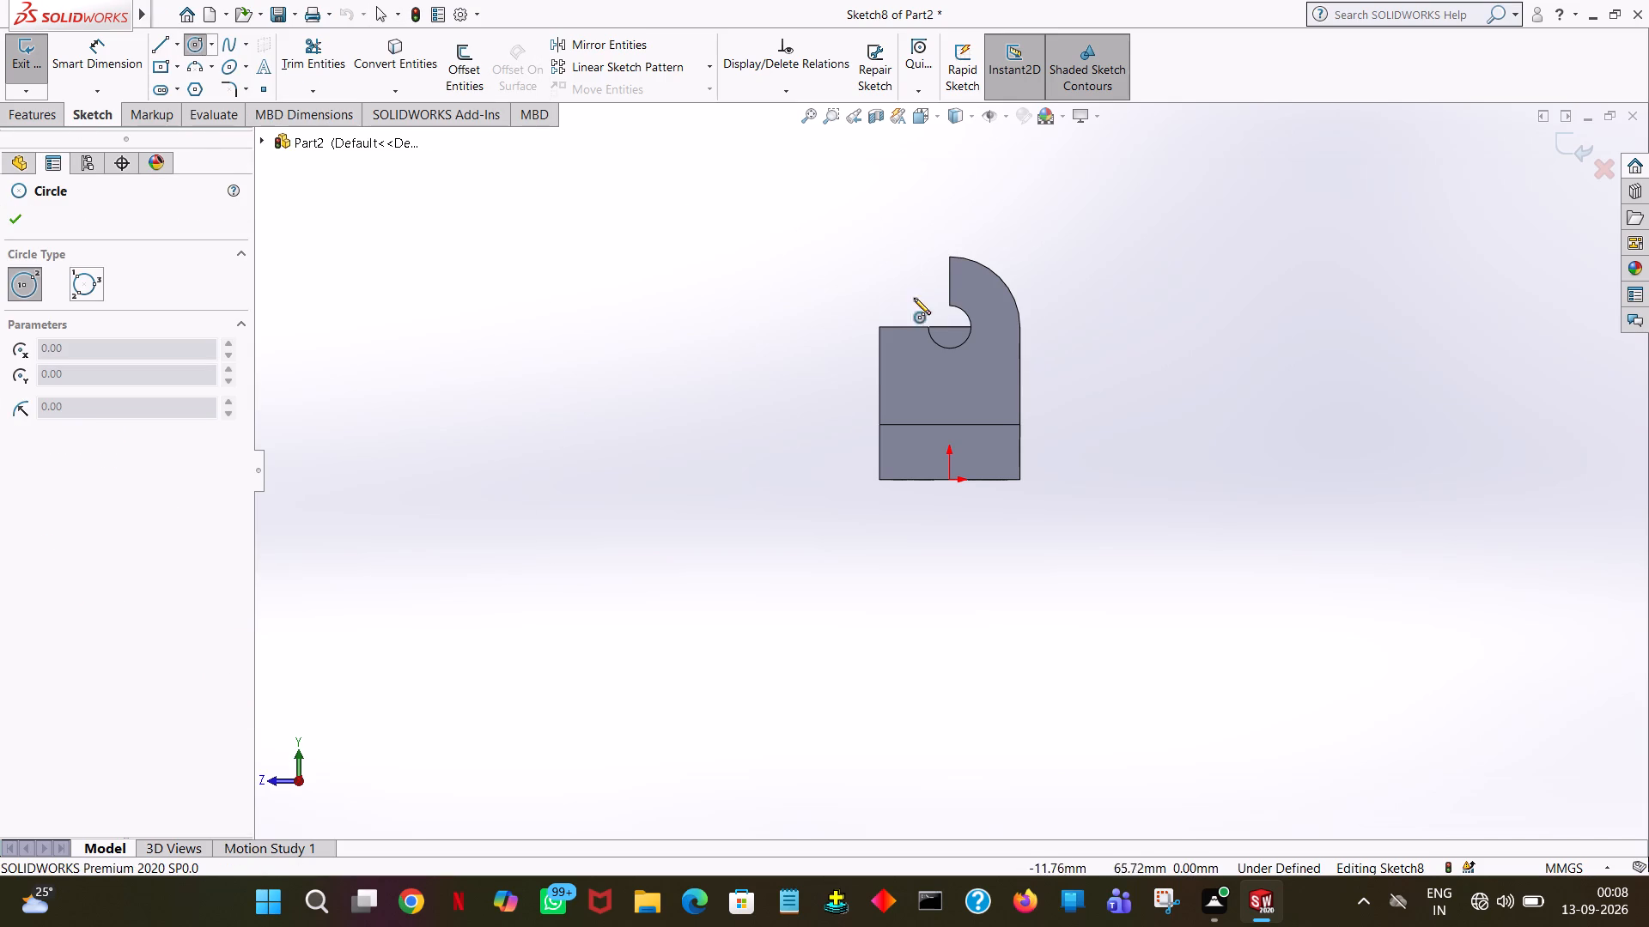
click(947, 324)
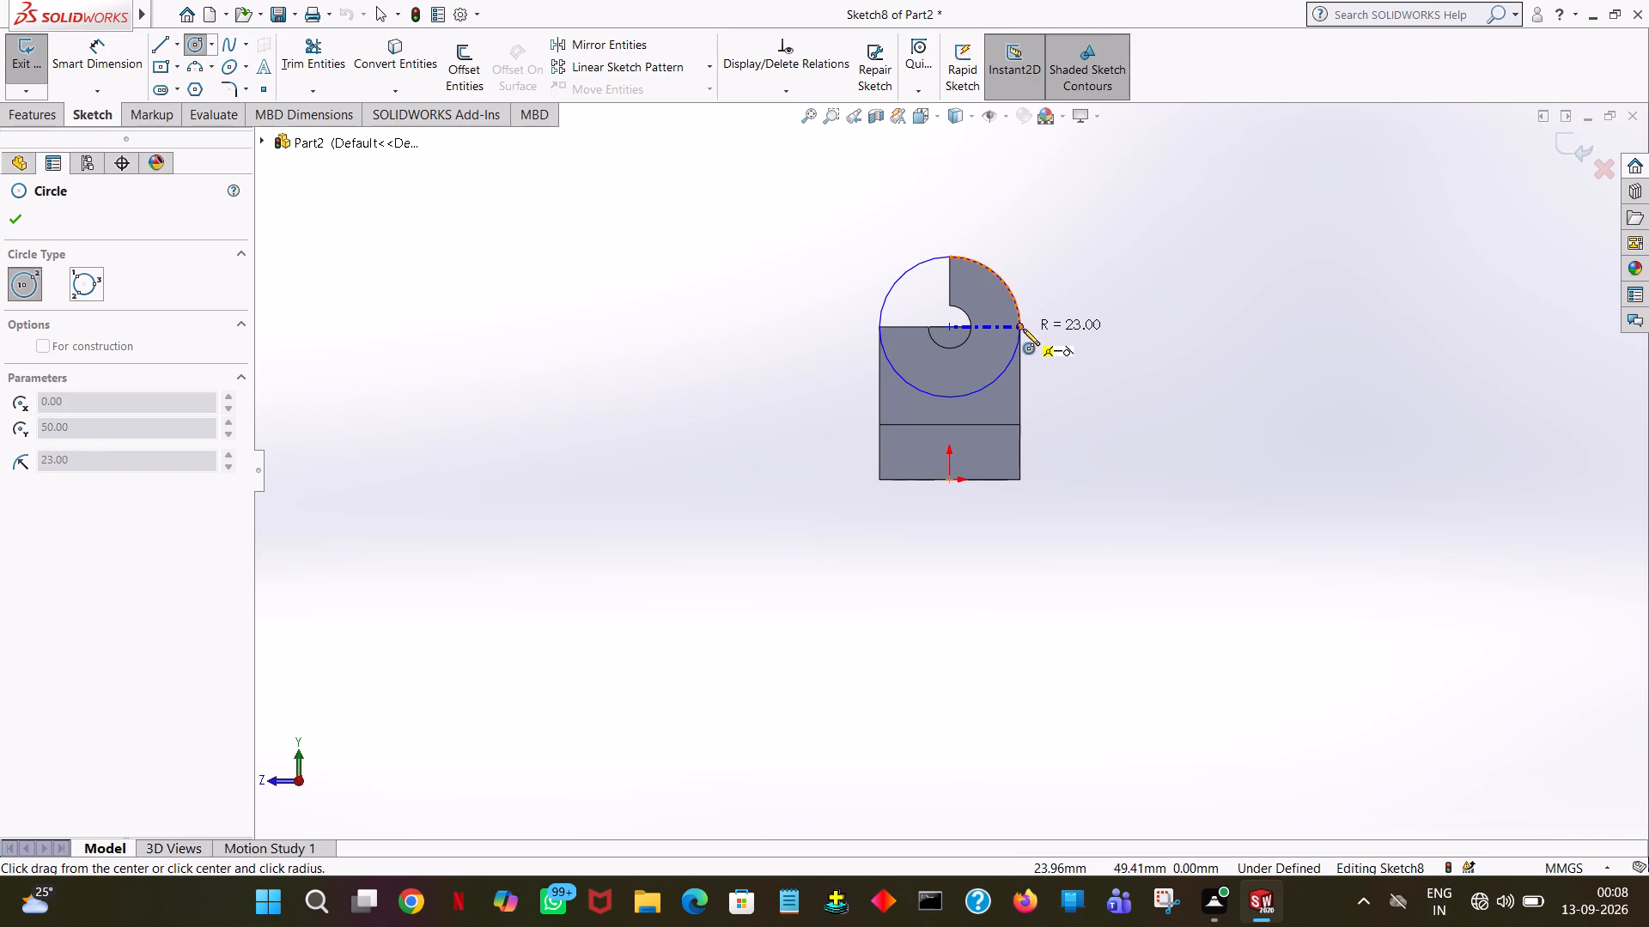
click(1020, 326)
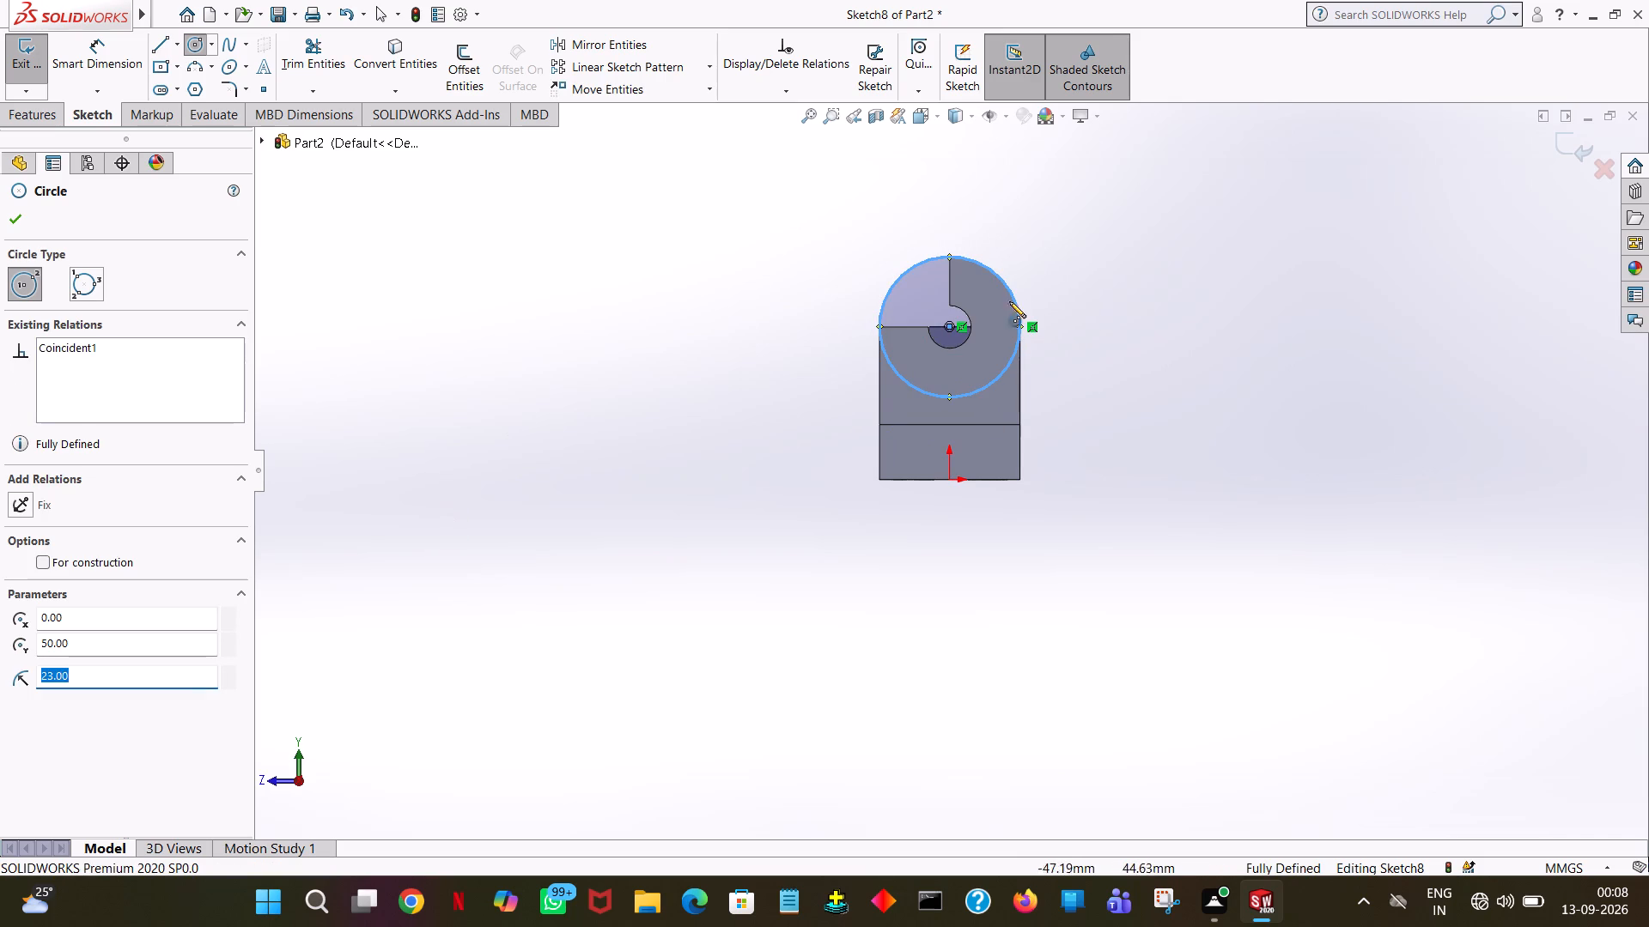
click(15, 227)
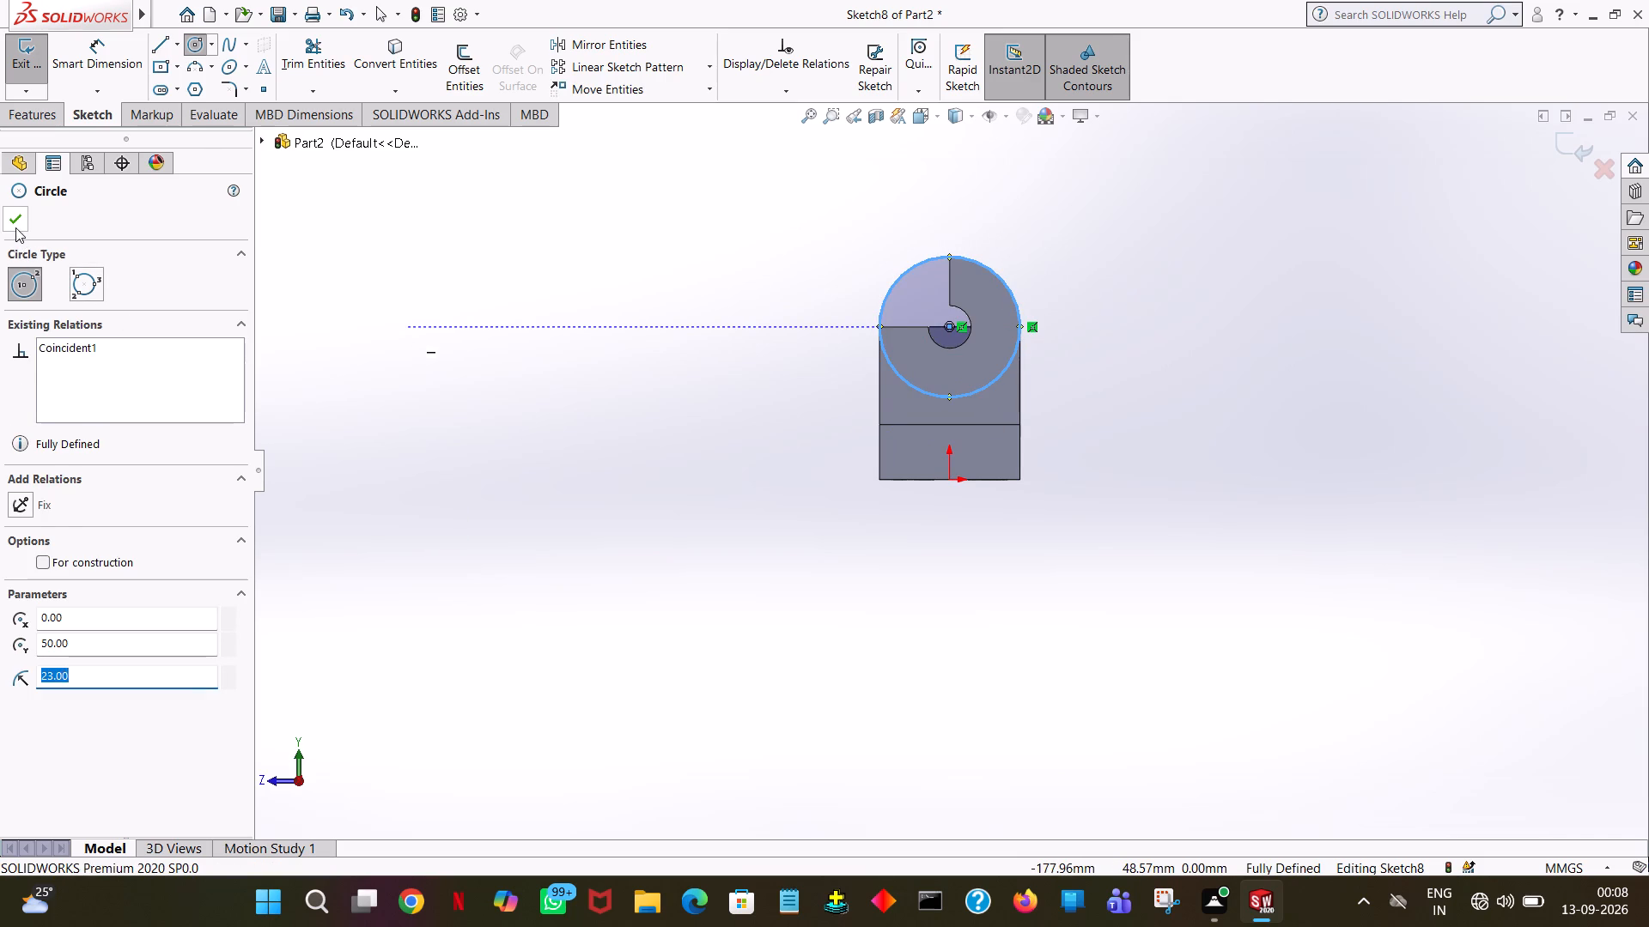
Draw a horizontal line across the circle's full diameter and trim away its lower half, leaving a closed semicircle above the upright.
middle_drag(686, 237, 802, 322)
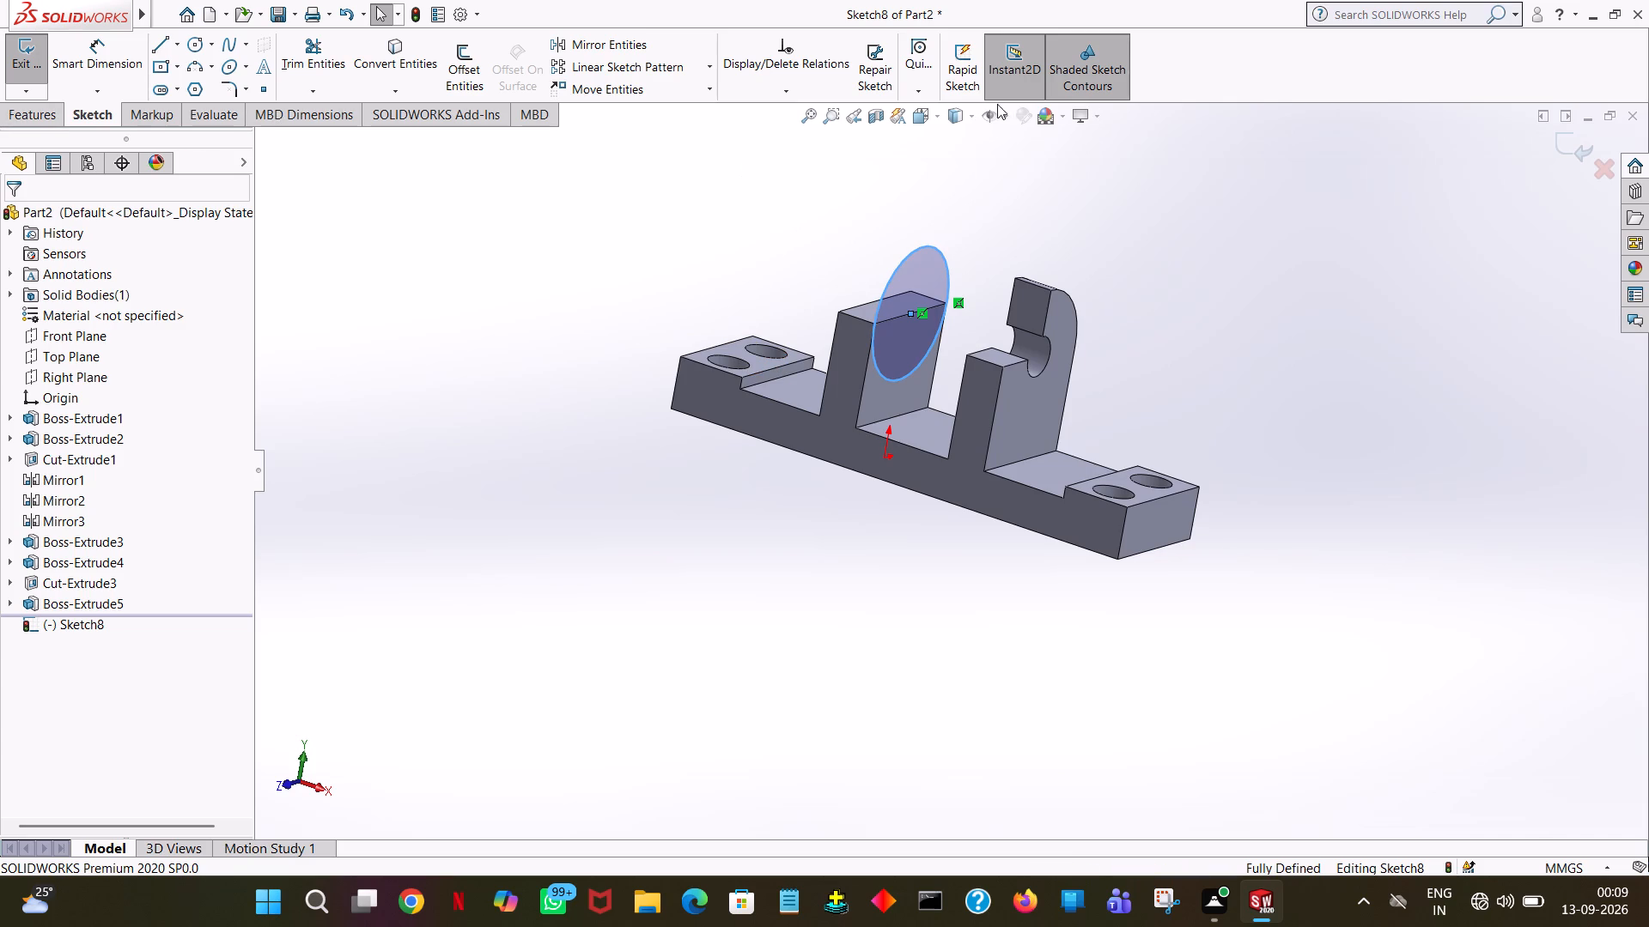
click(942, 117)
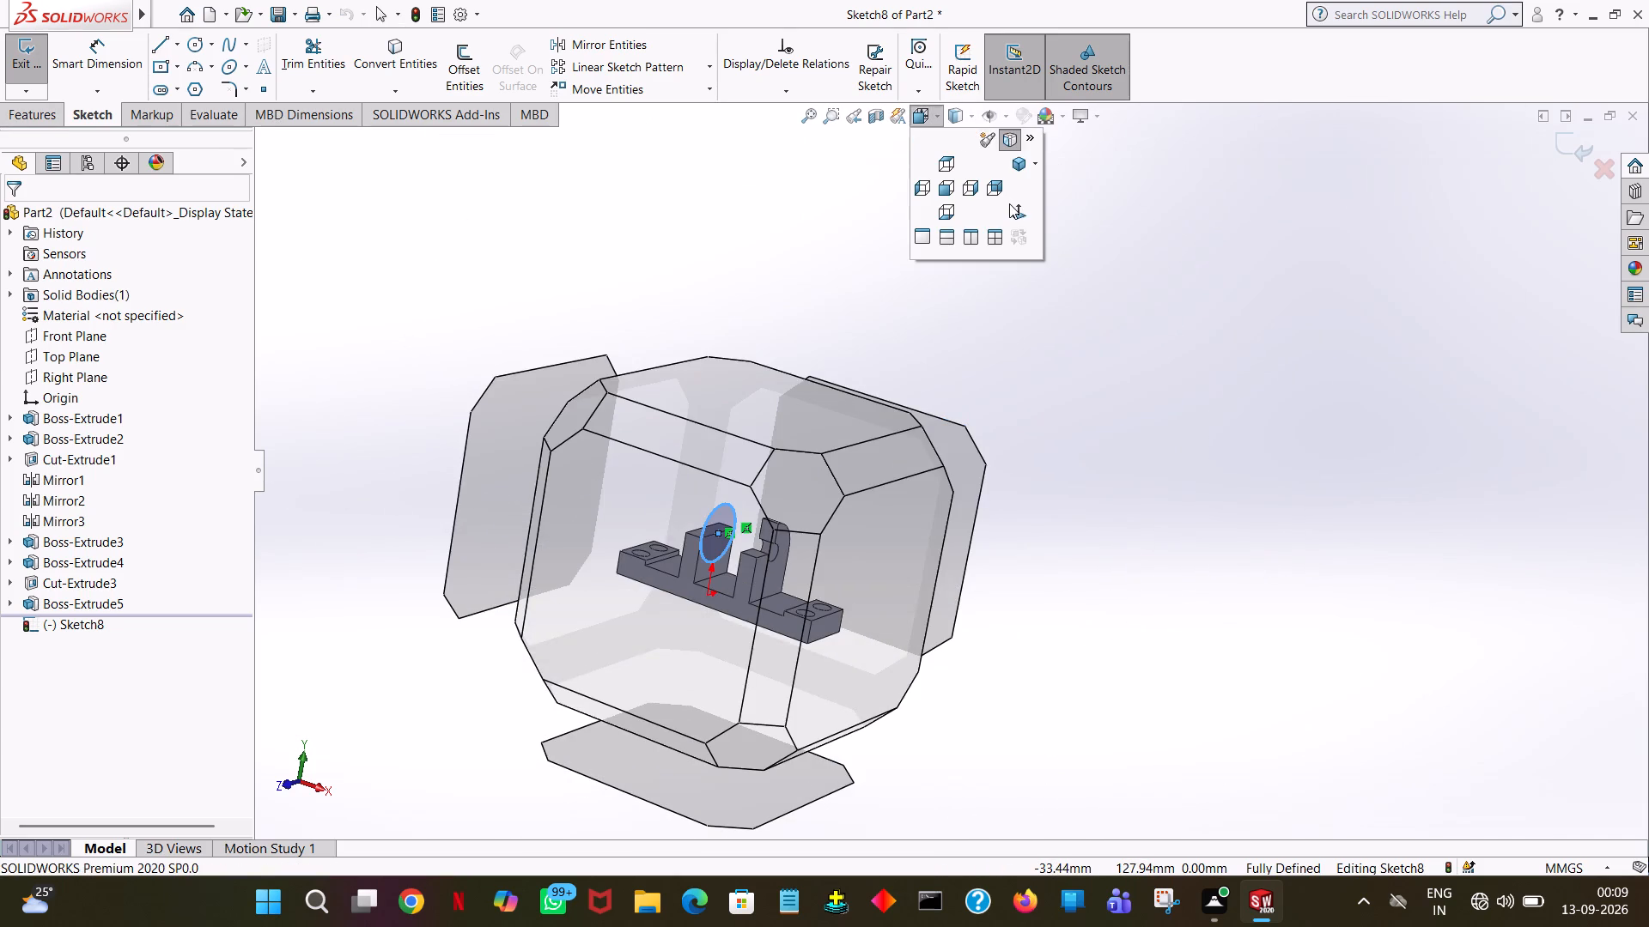
click(1011, 205)
click(164, 48)
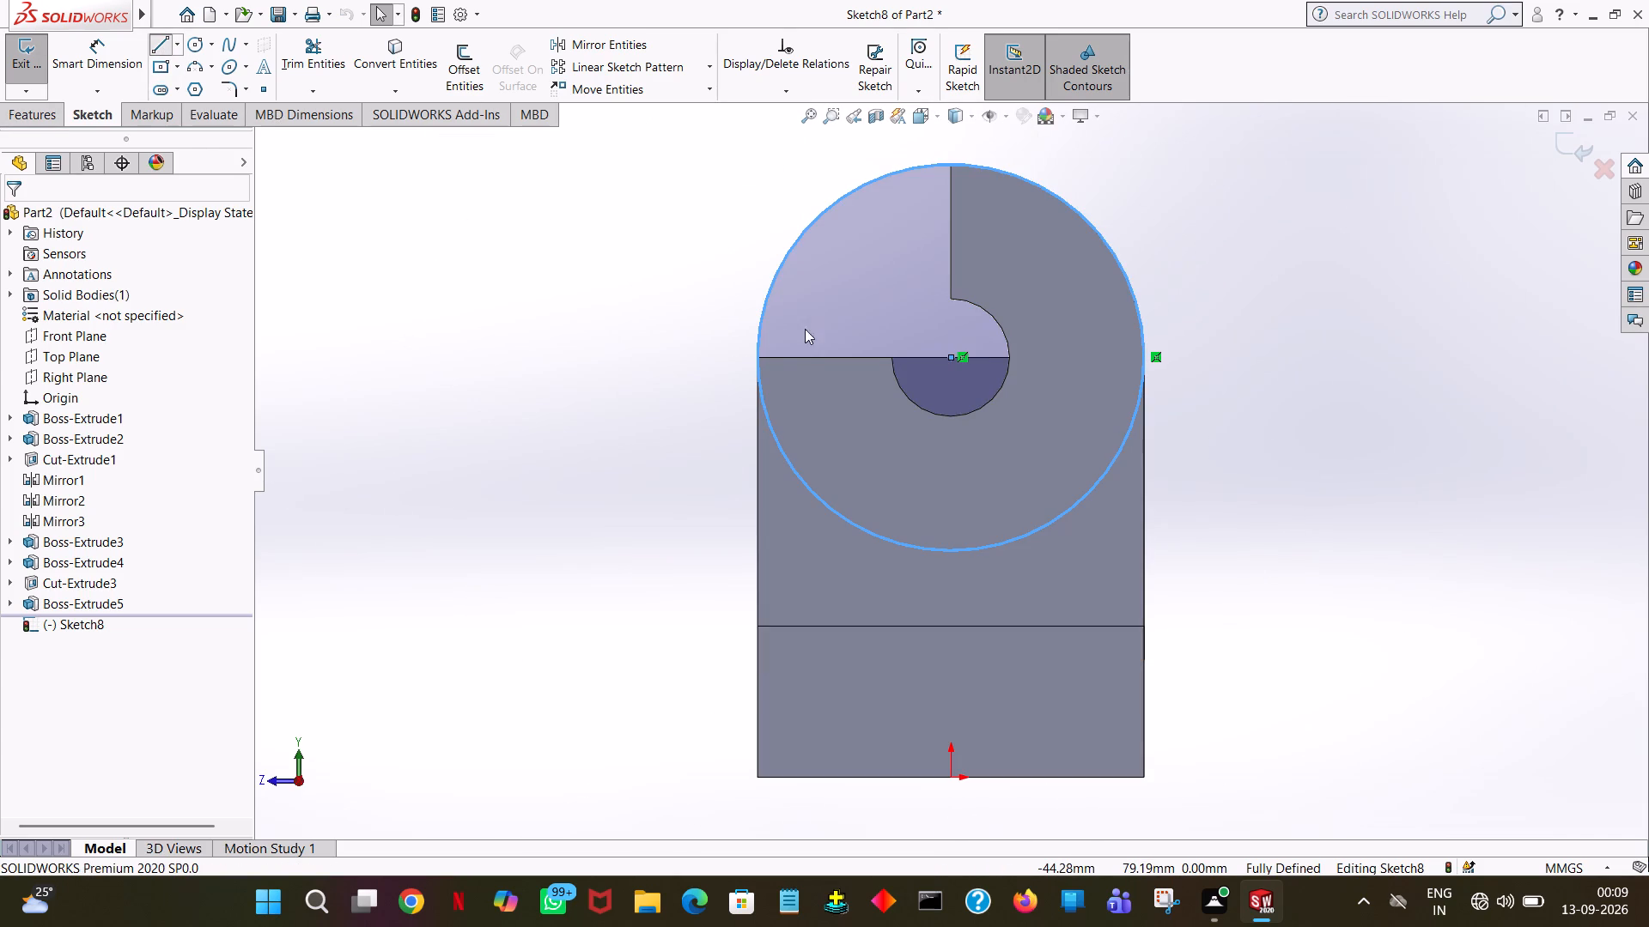
click(758, 360)
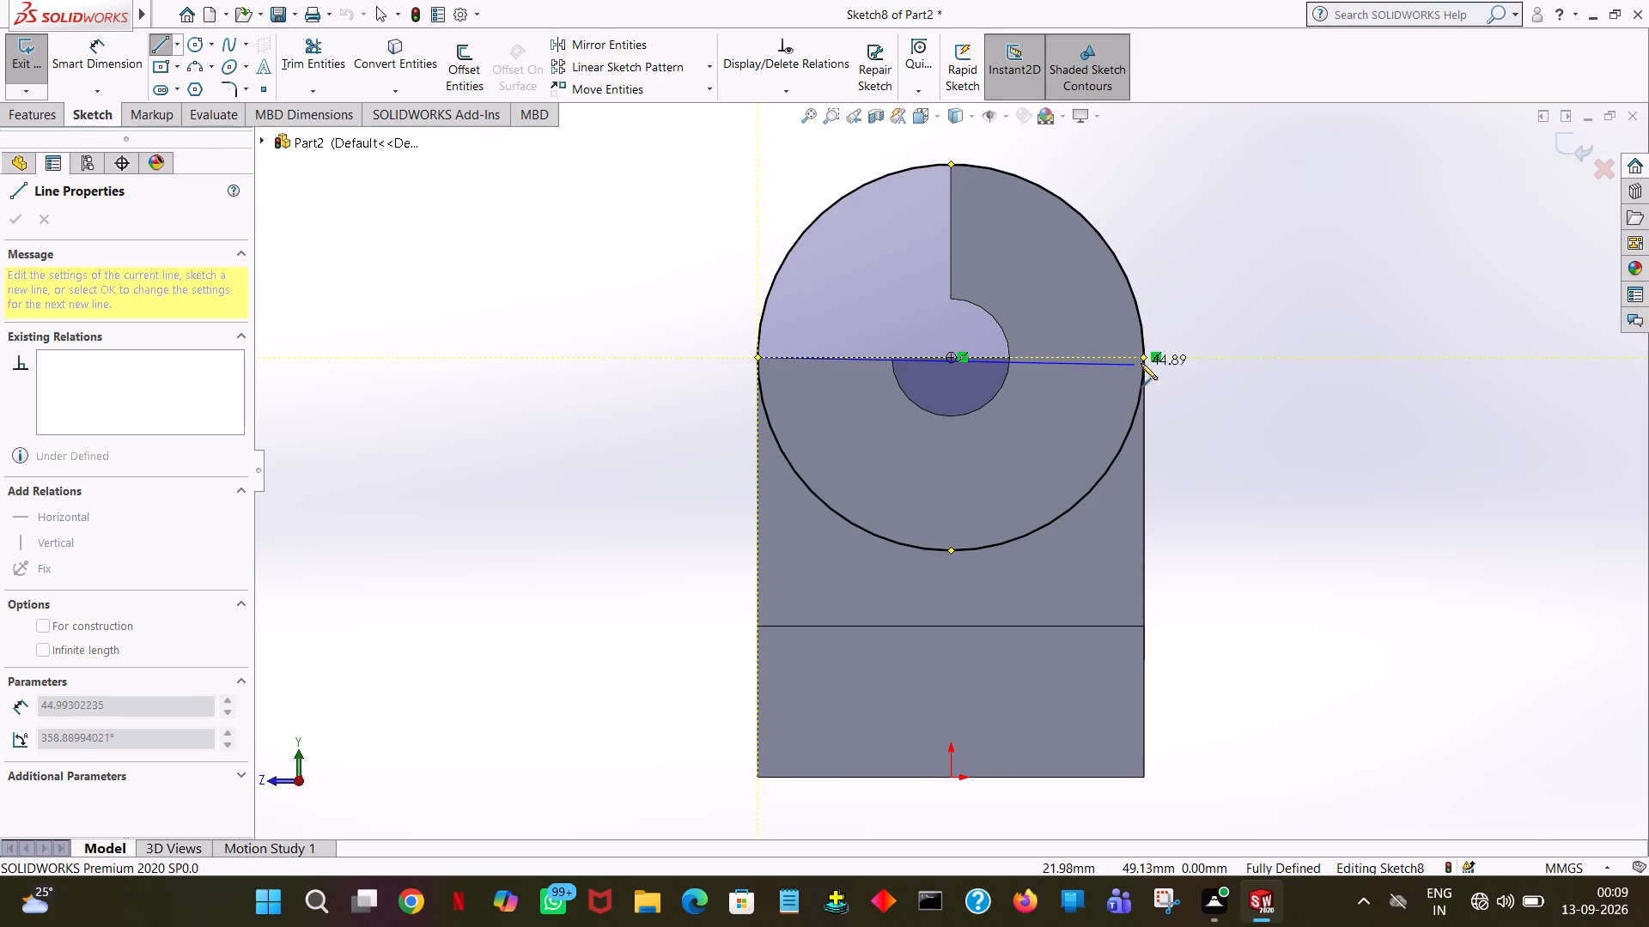
click(1146, 356)
right_click(1279, 295)
click(1347, 312)
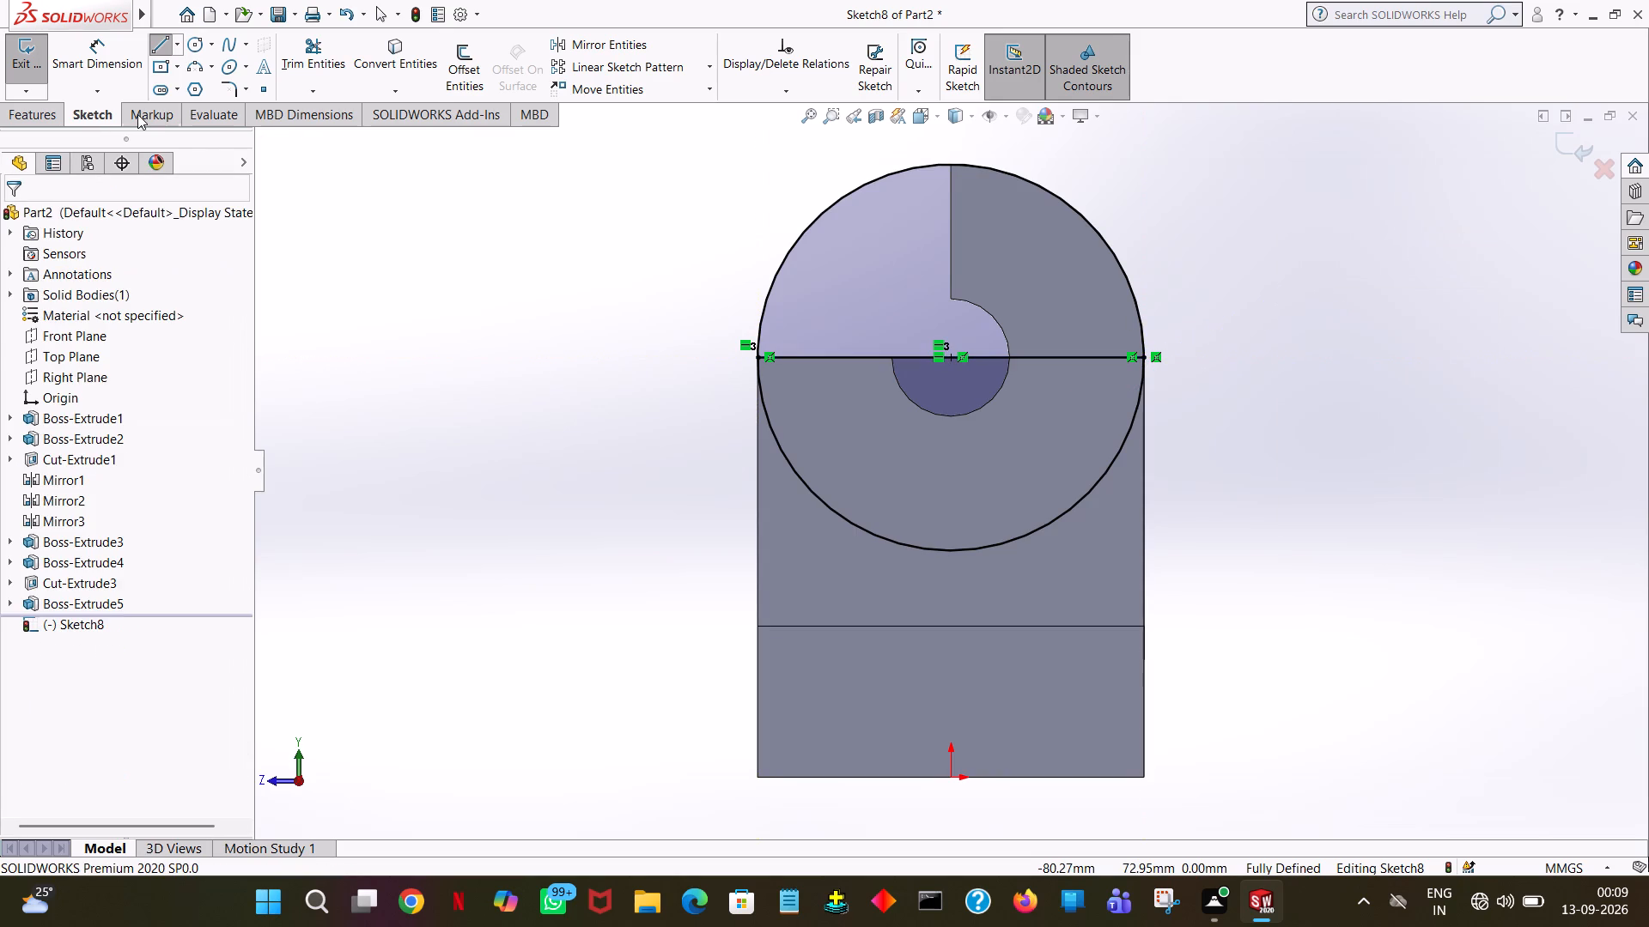
click(341, 46)
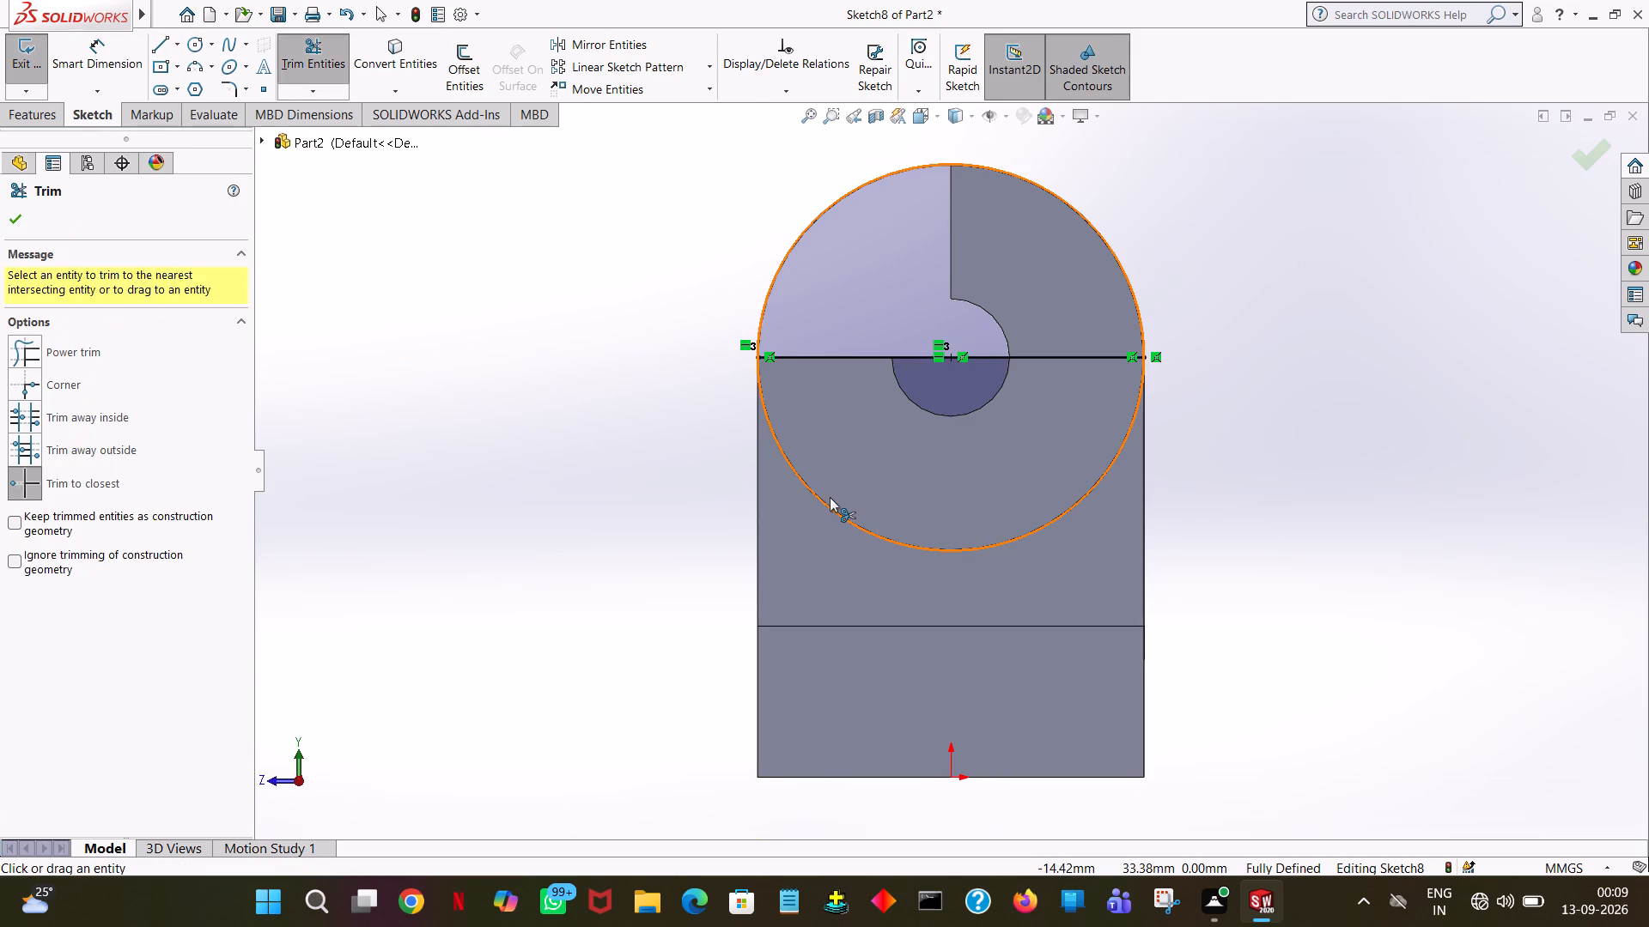
click(823, 503)
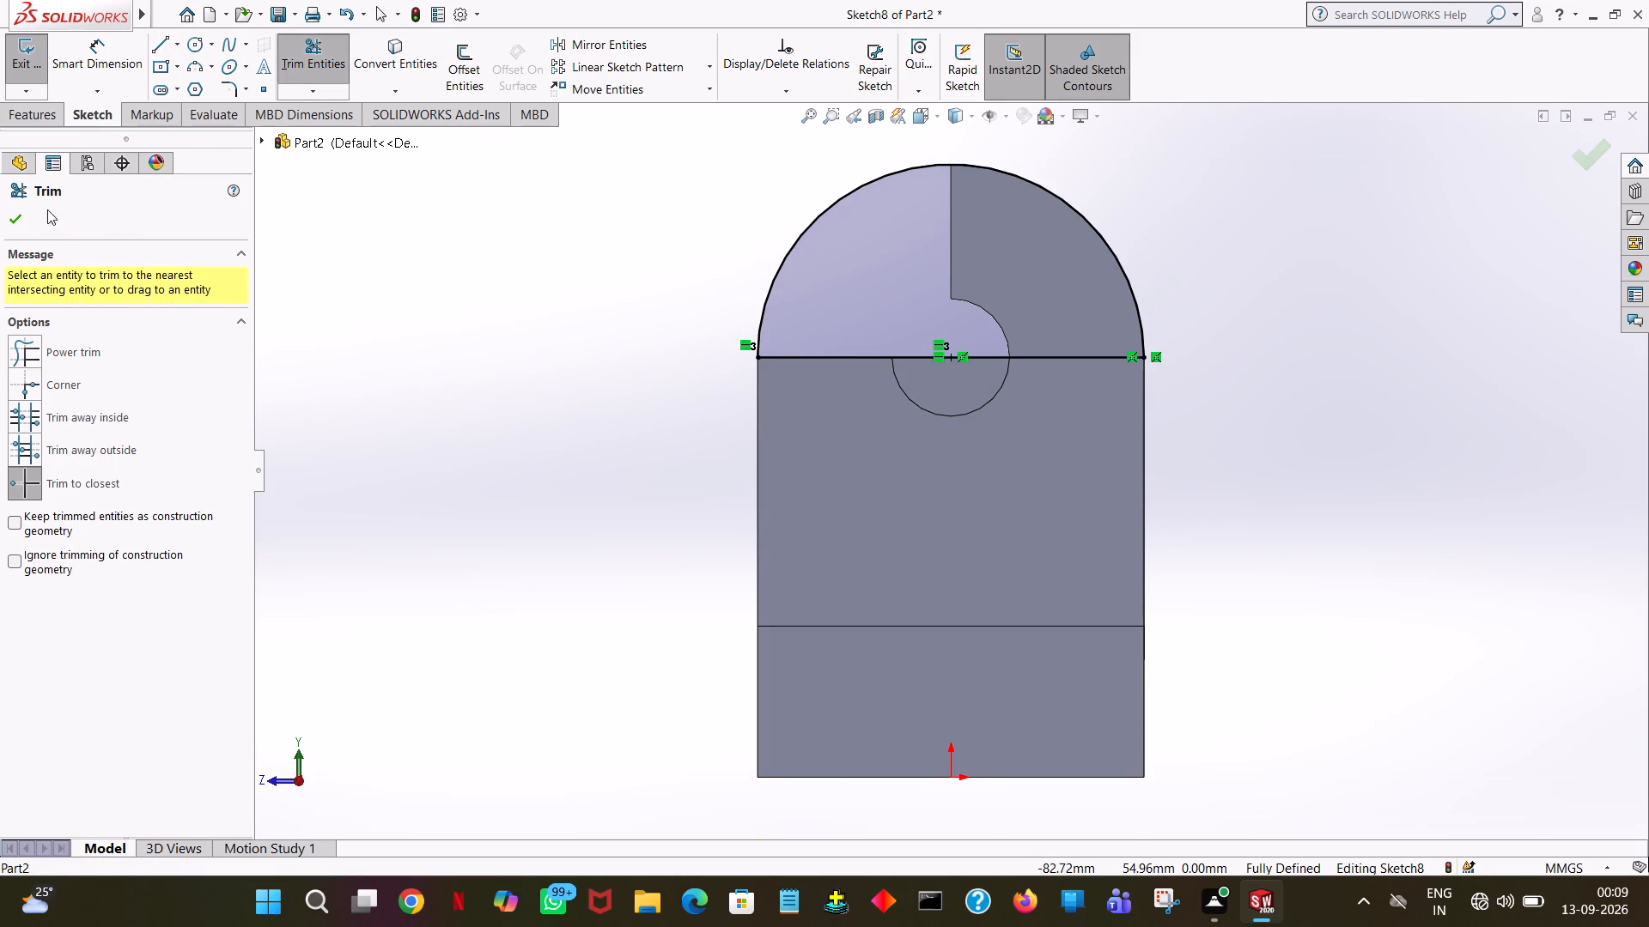
click(20, 223)
Boss-extrude the semicircle to a blind depth of 14 mm, with the direction reversed so it sits over the second upright.
click(53, 119)
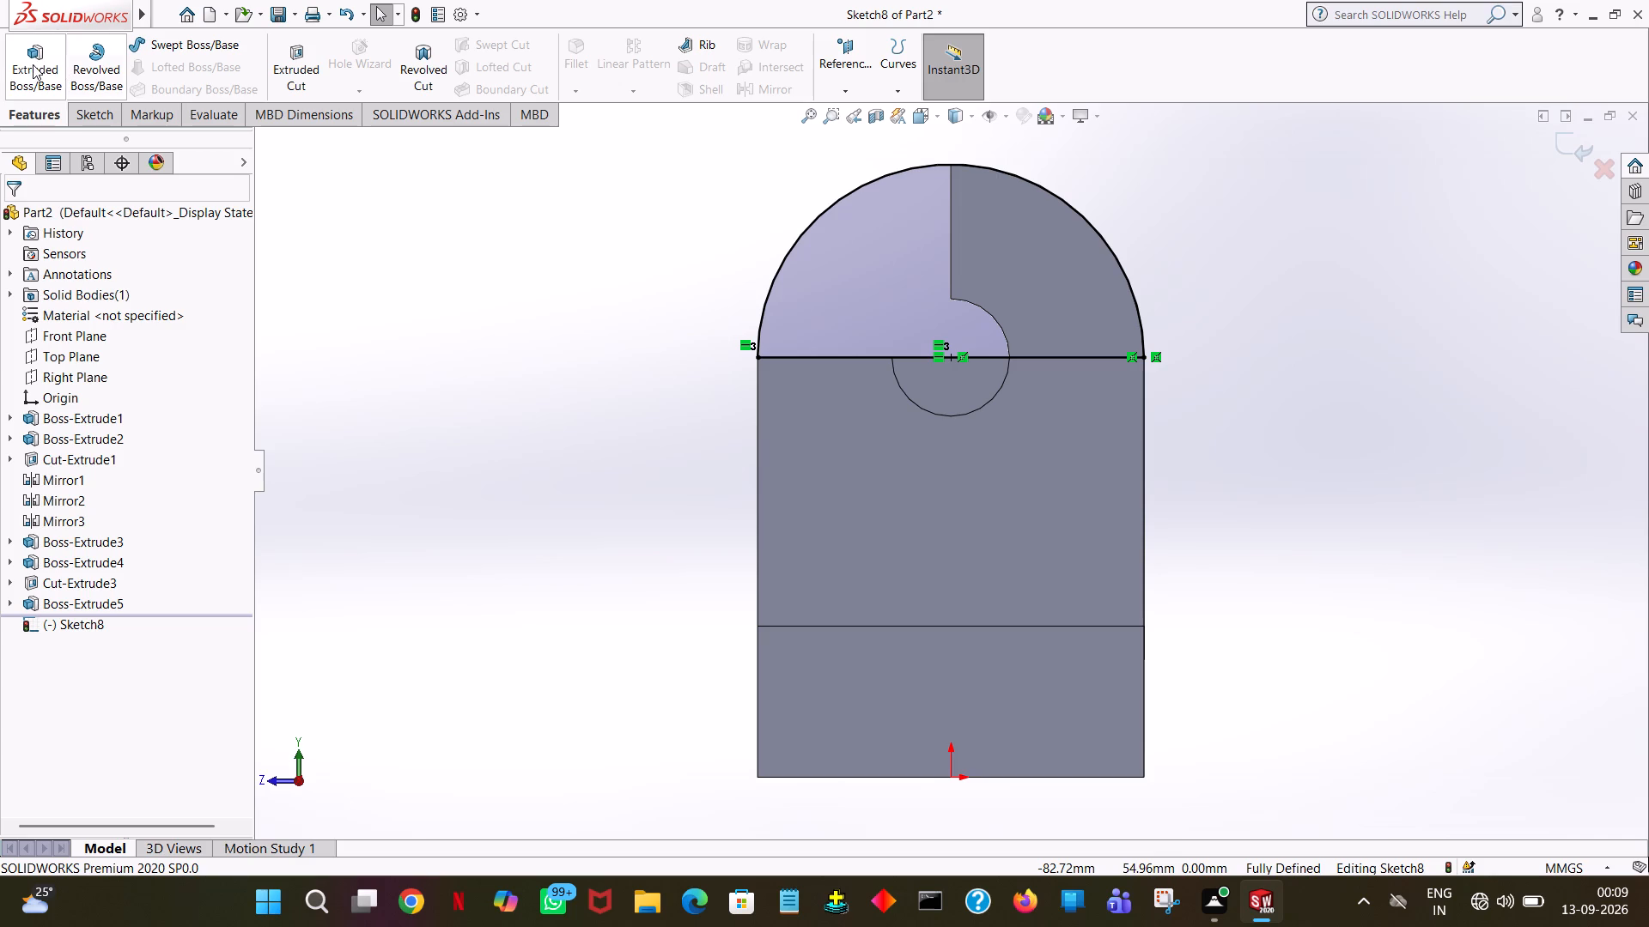
click(33, 64)
click(924, 285)
middle_drag(1369, 323, 1537, 356)
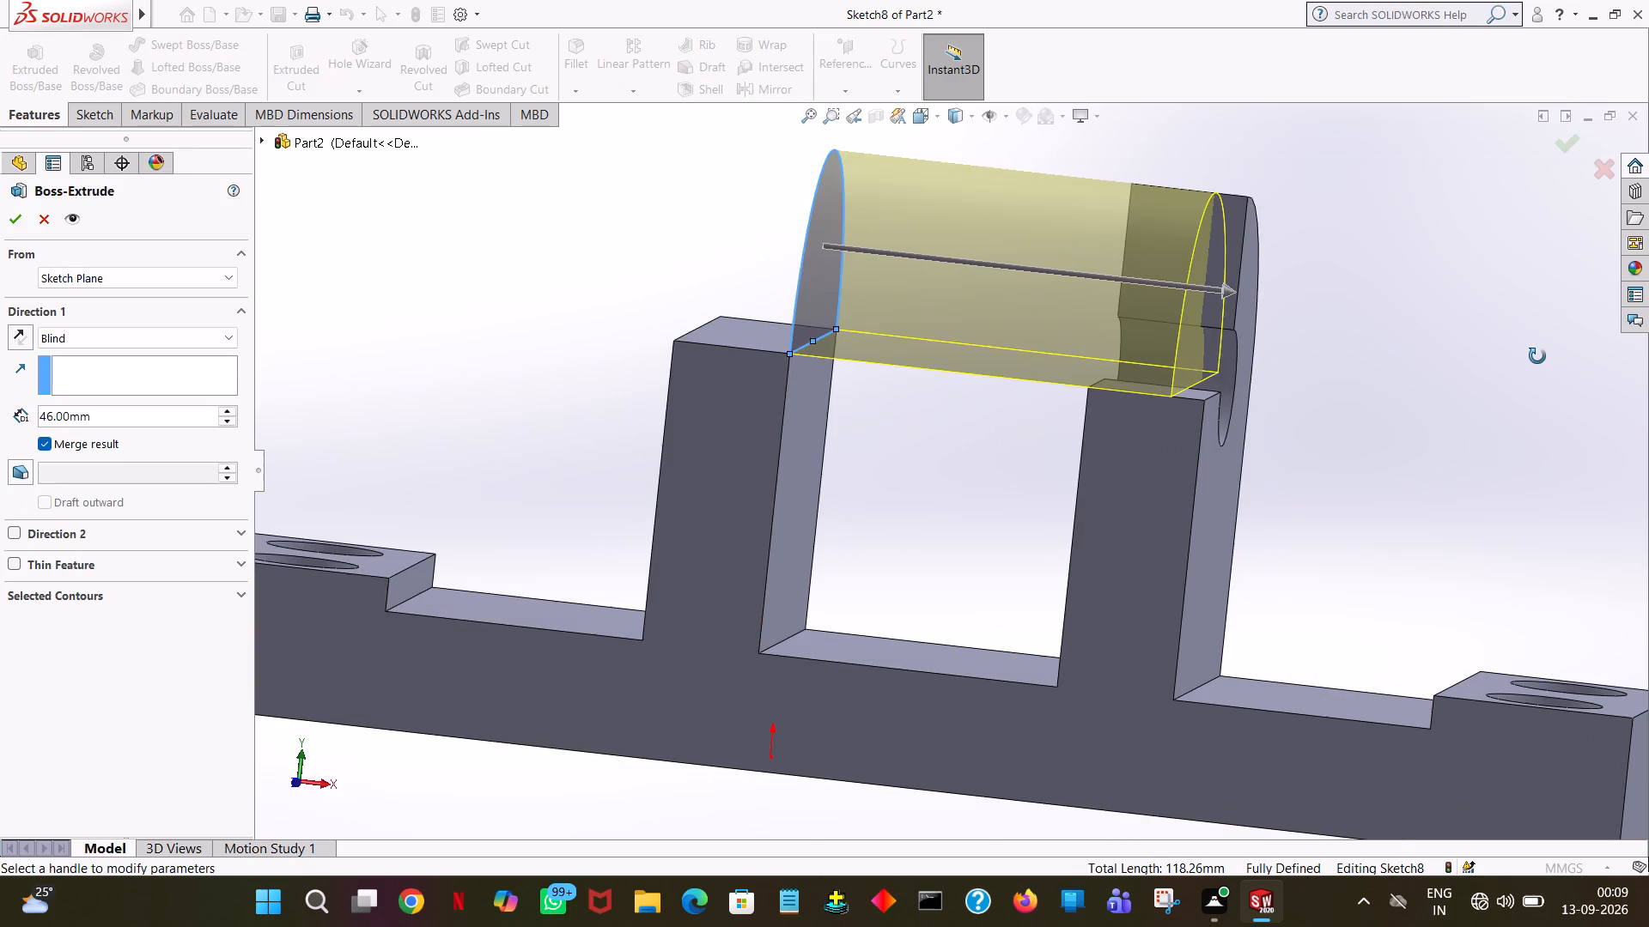
middle_drag(1537, 356, 1538, 356)
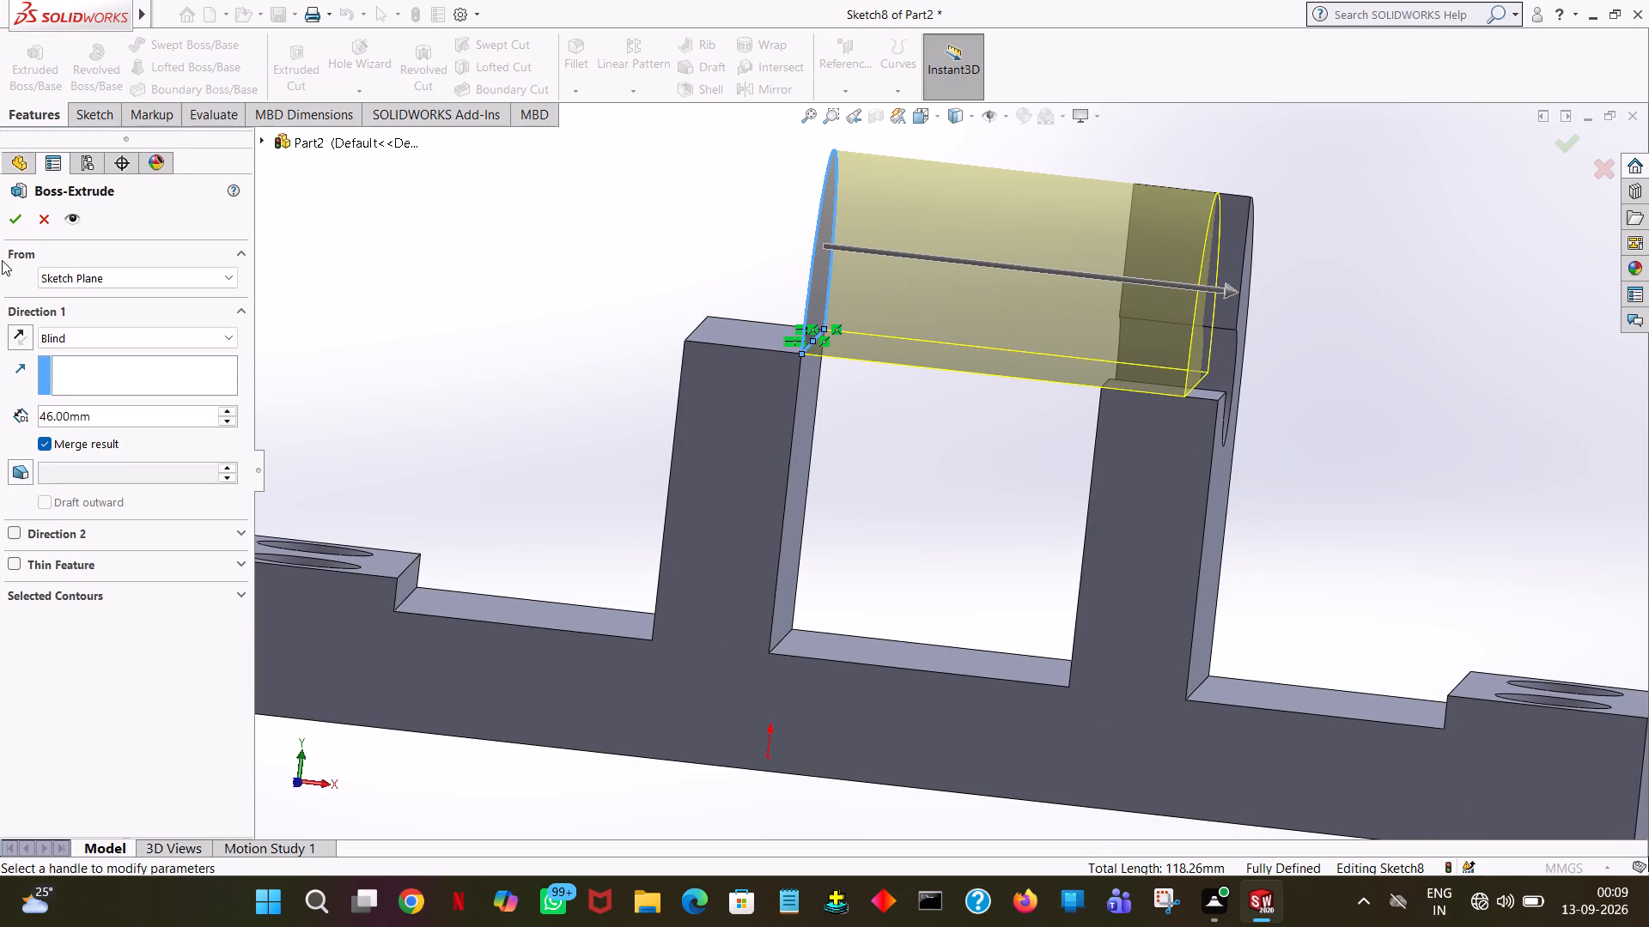
click(28, 338)
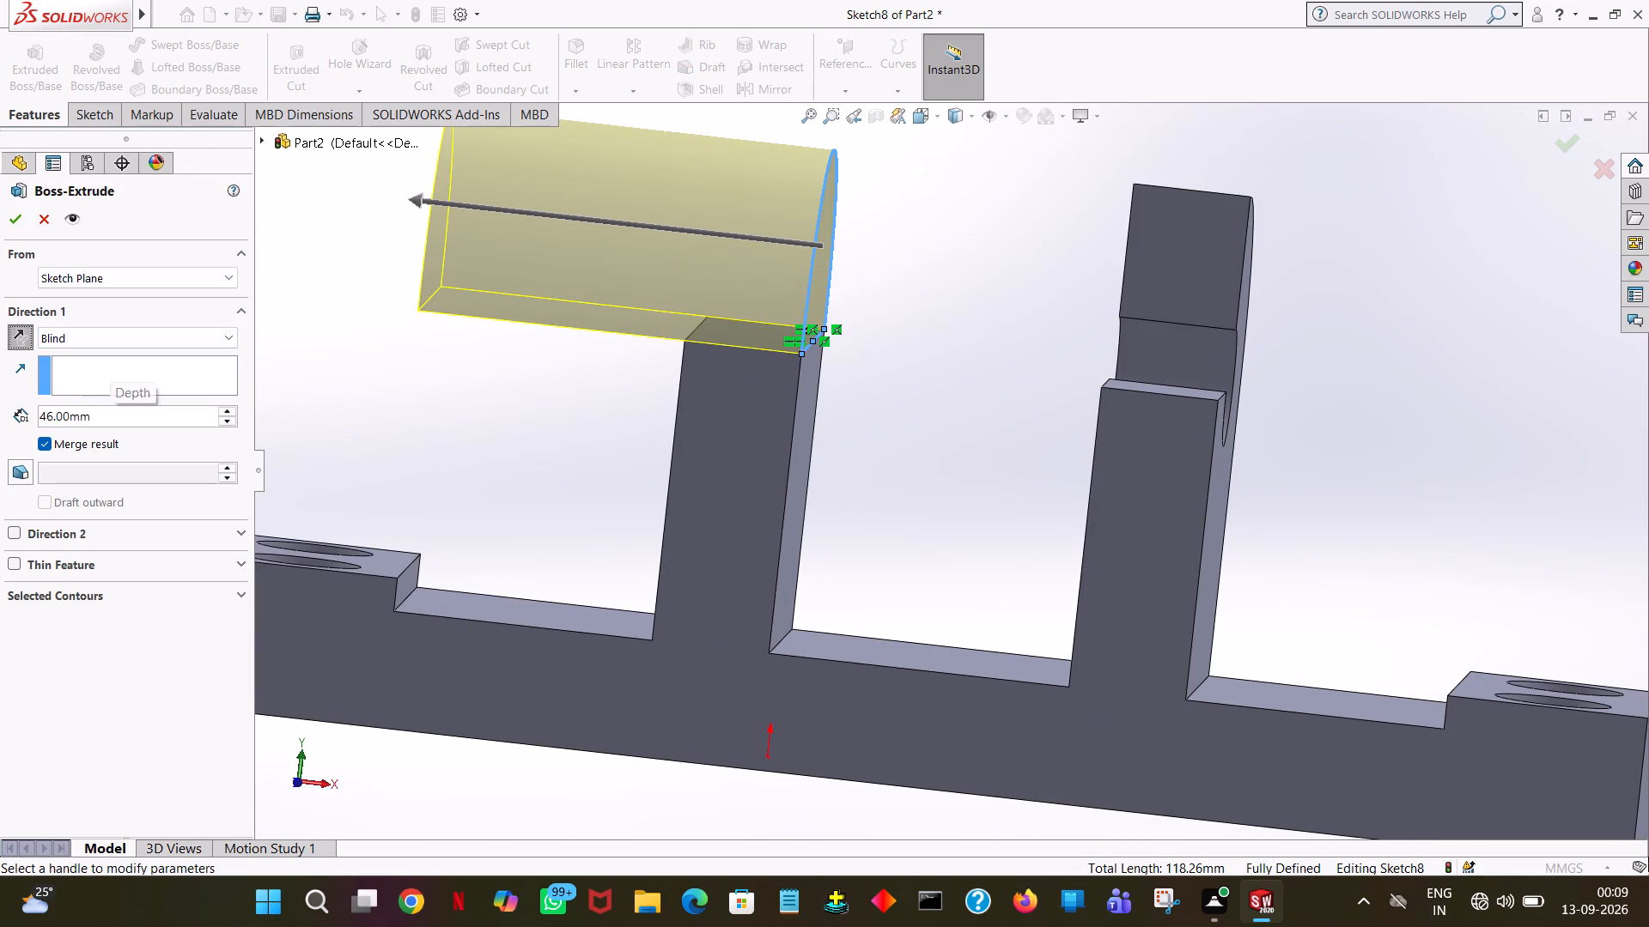
double_click(101, 420)
text(14)
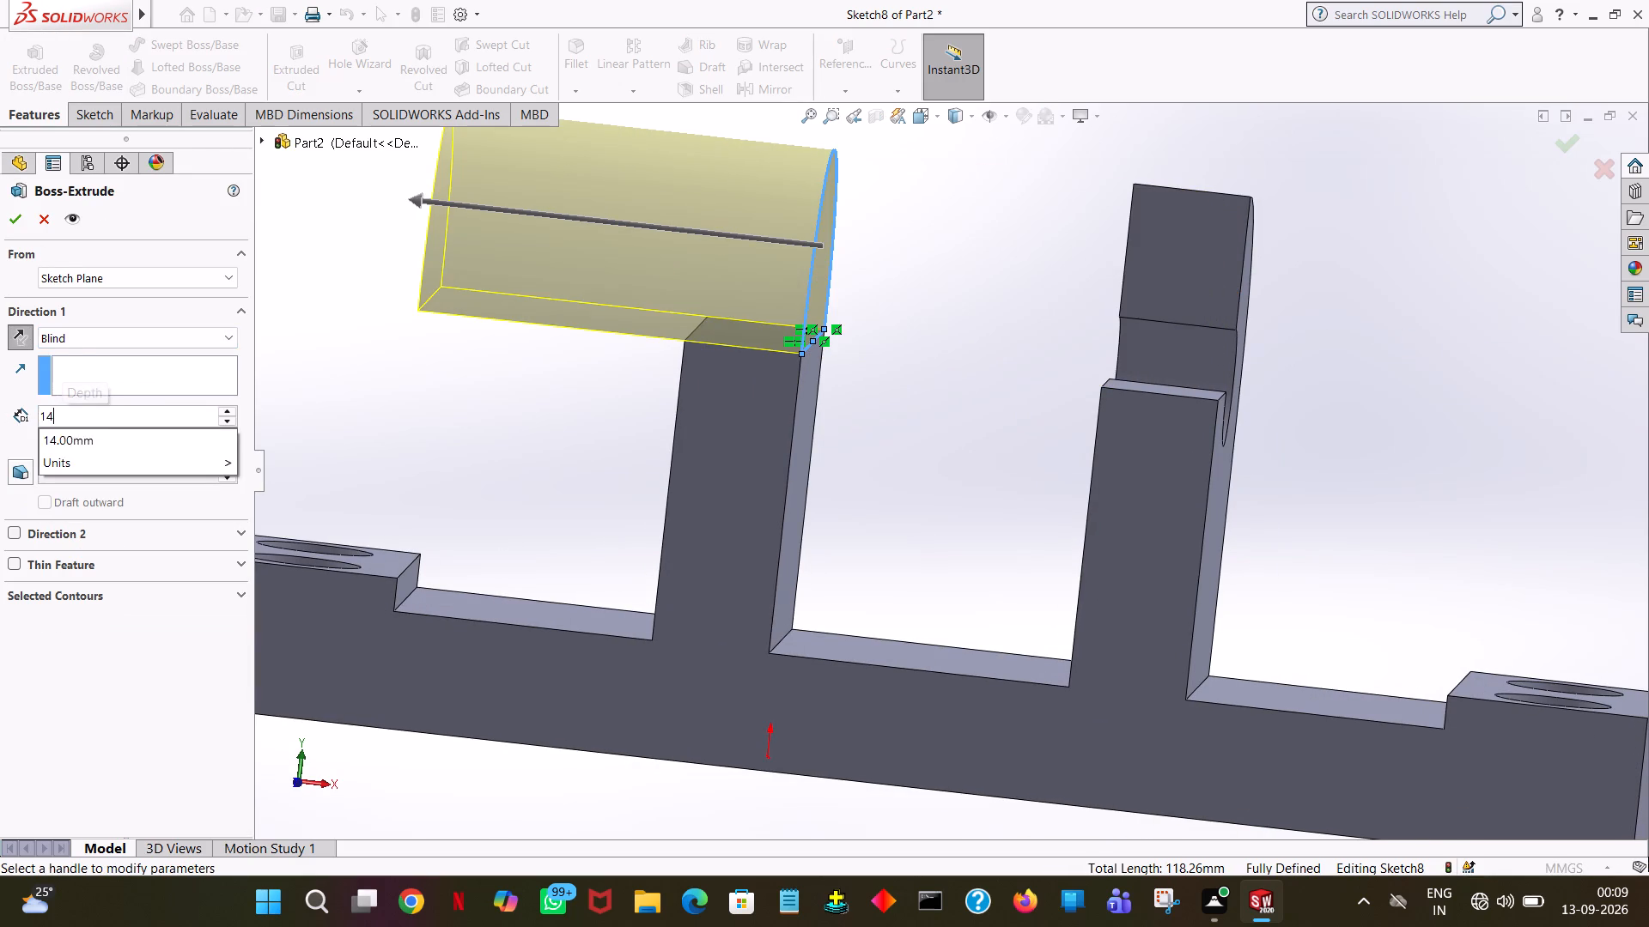
key(Return)
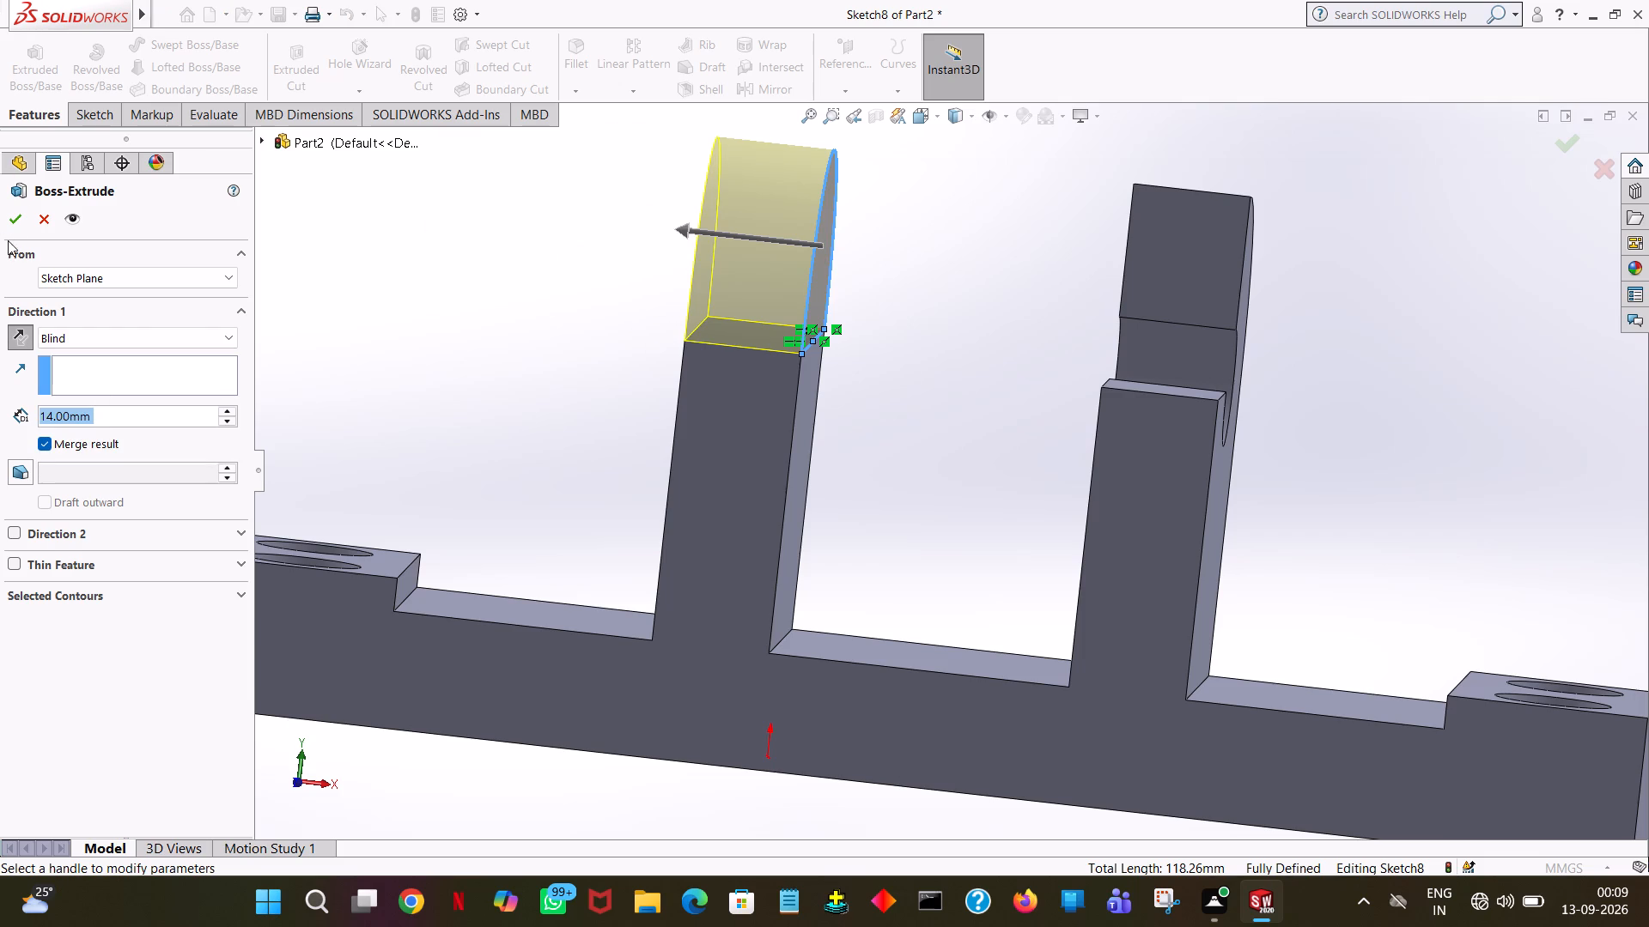
click(12, 224)
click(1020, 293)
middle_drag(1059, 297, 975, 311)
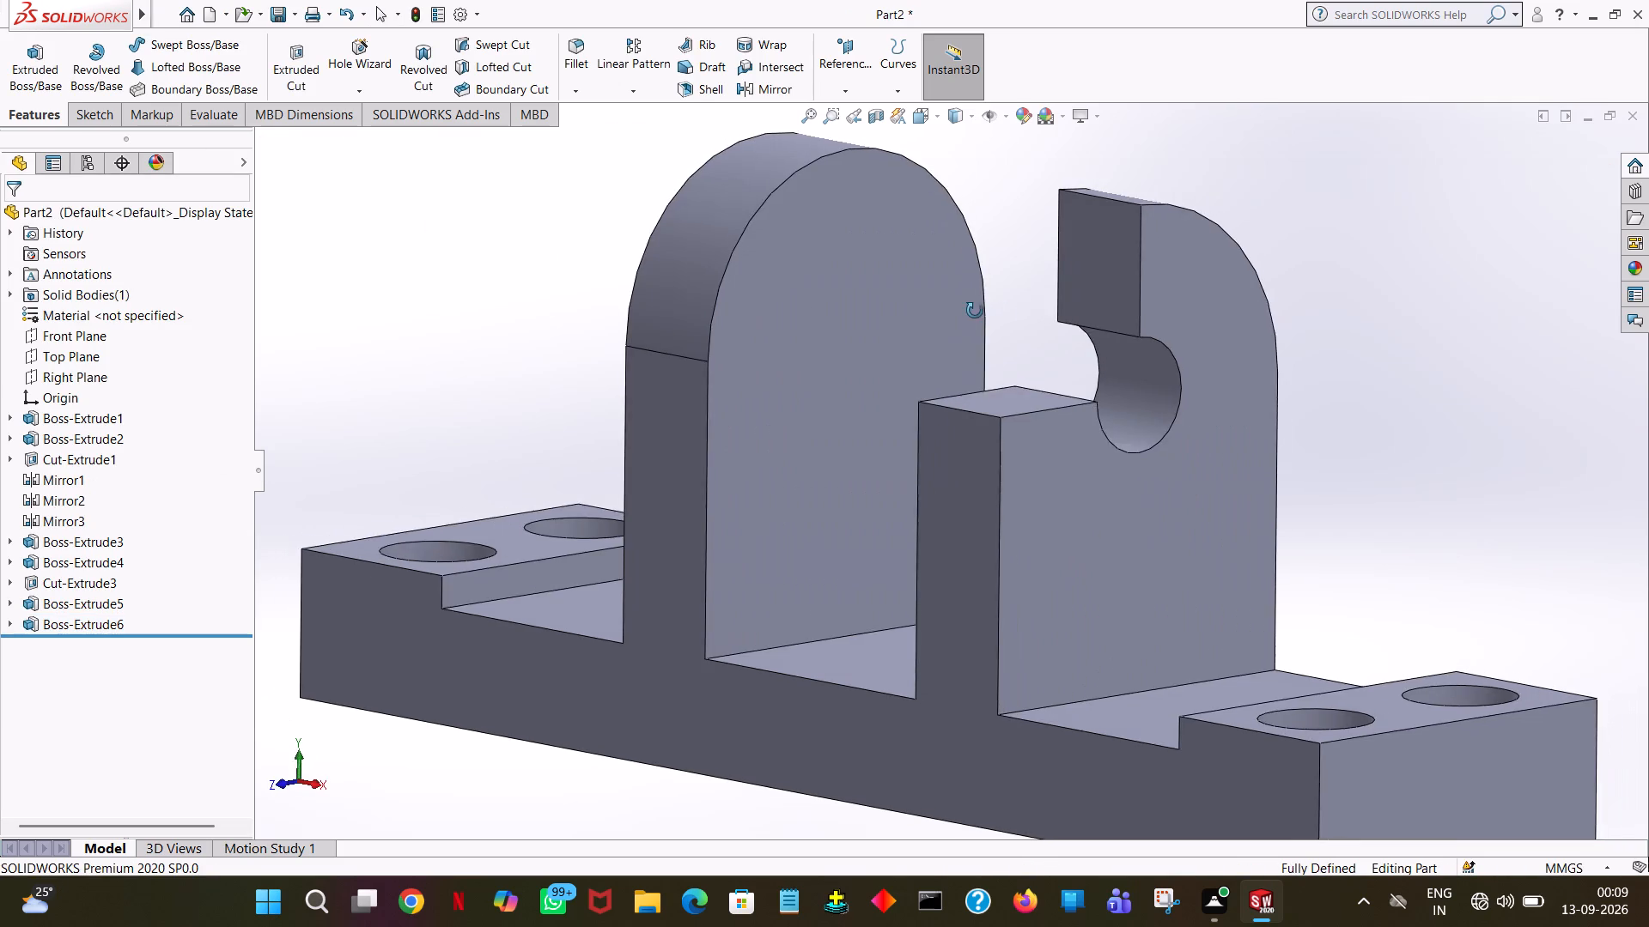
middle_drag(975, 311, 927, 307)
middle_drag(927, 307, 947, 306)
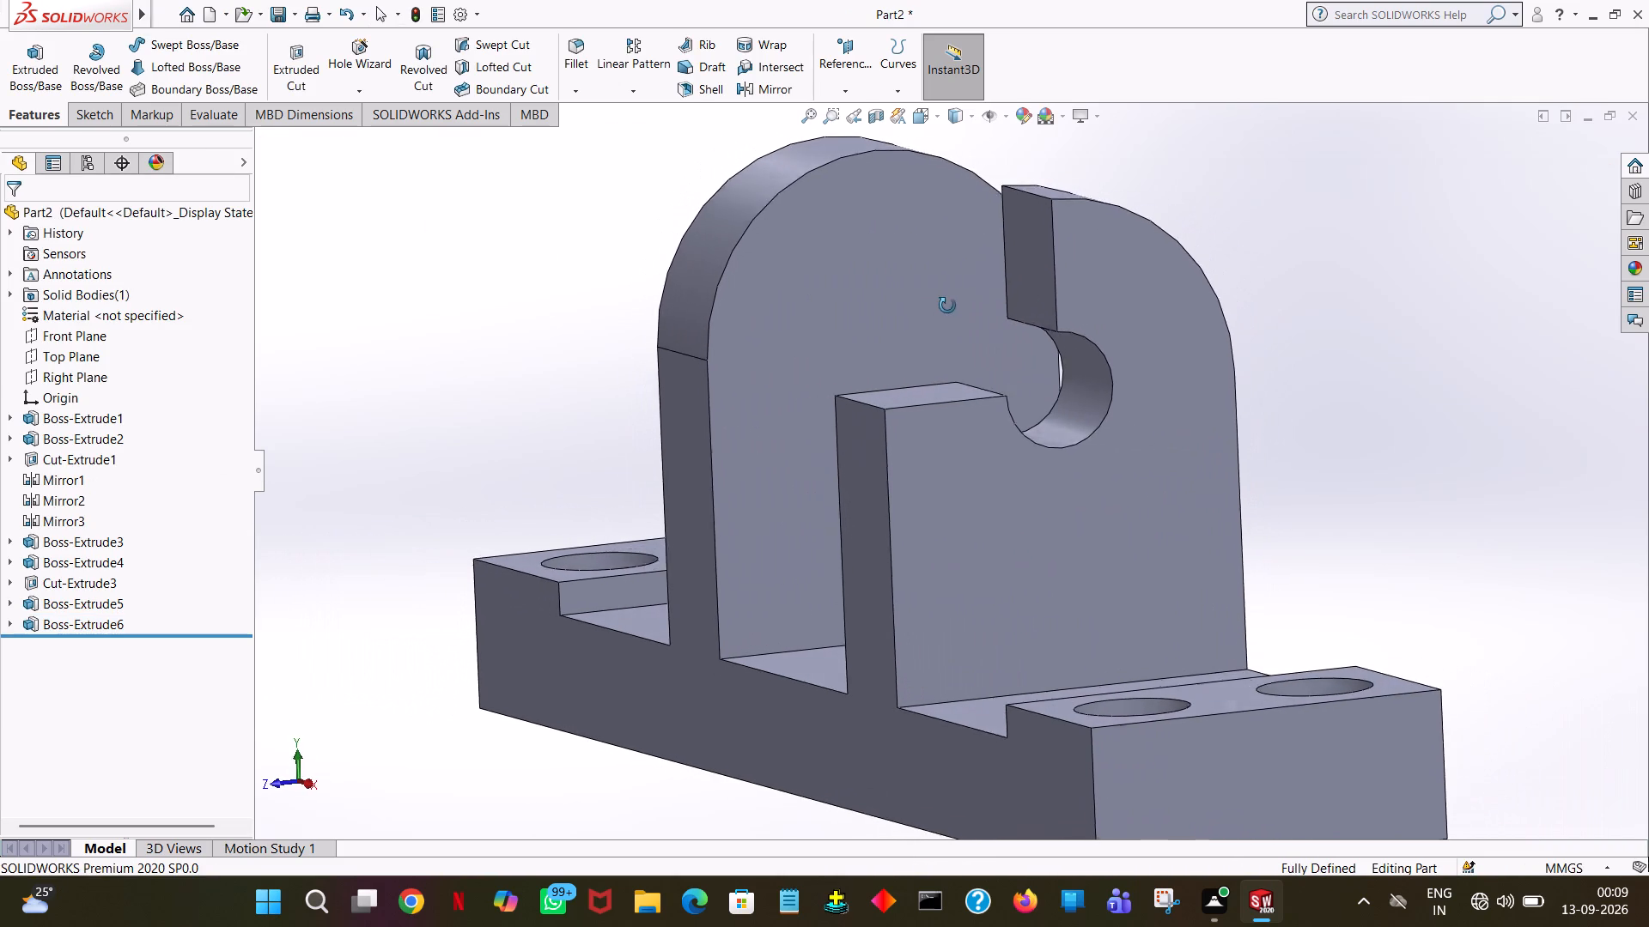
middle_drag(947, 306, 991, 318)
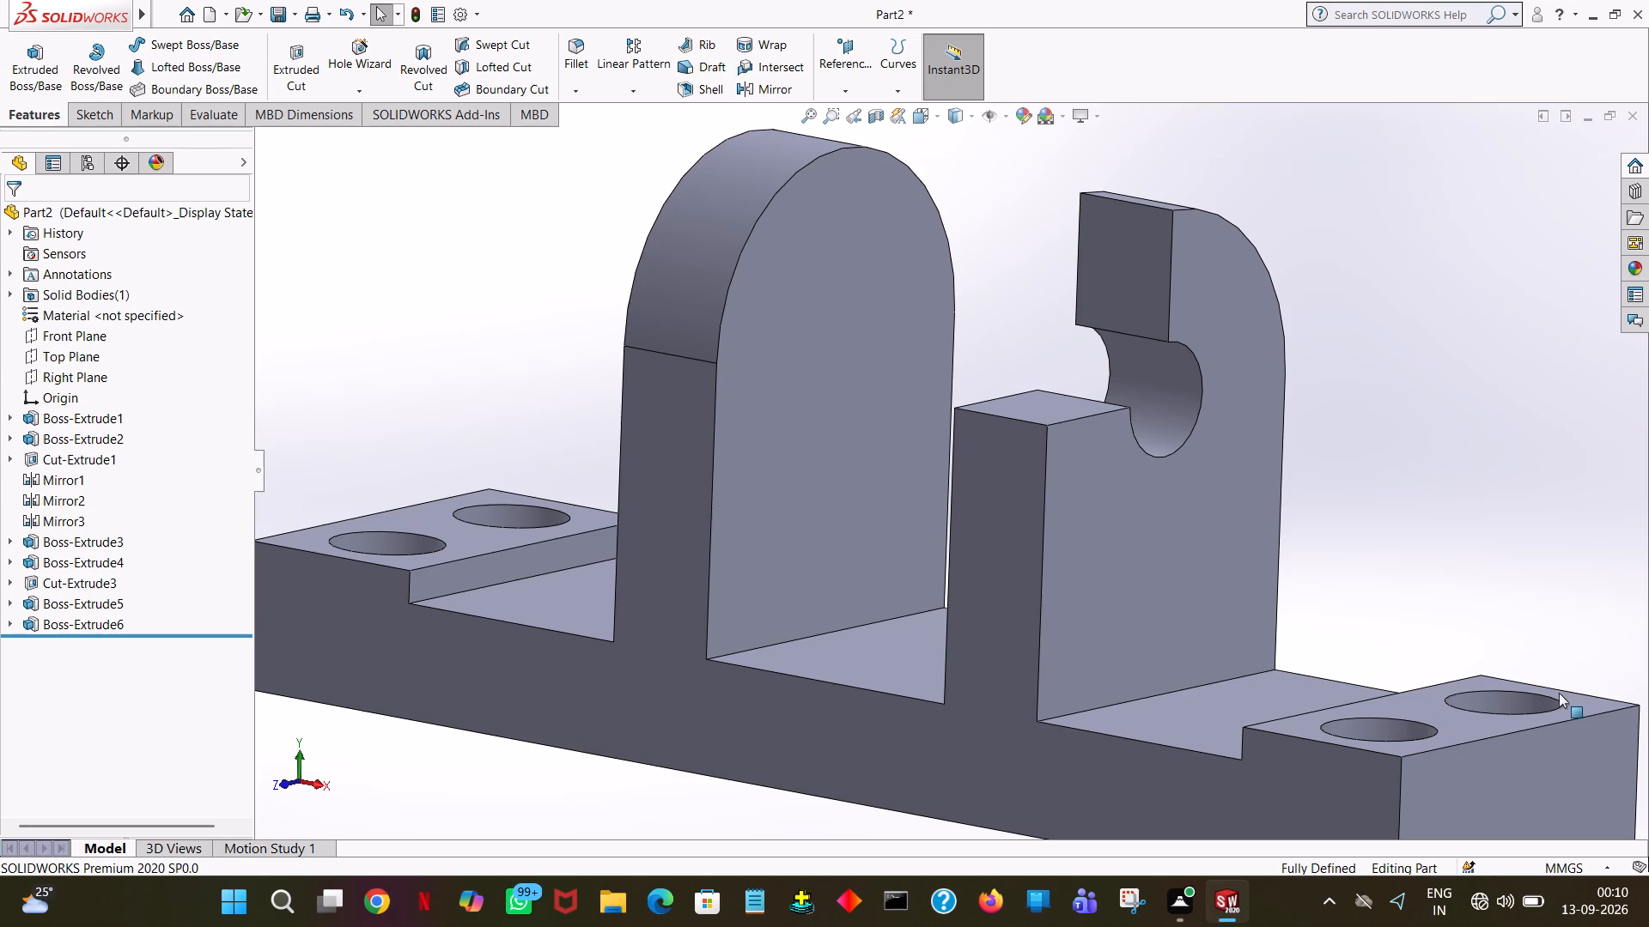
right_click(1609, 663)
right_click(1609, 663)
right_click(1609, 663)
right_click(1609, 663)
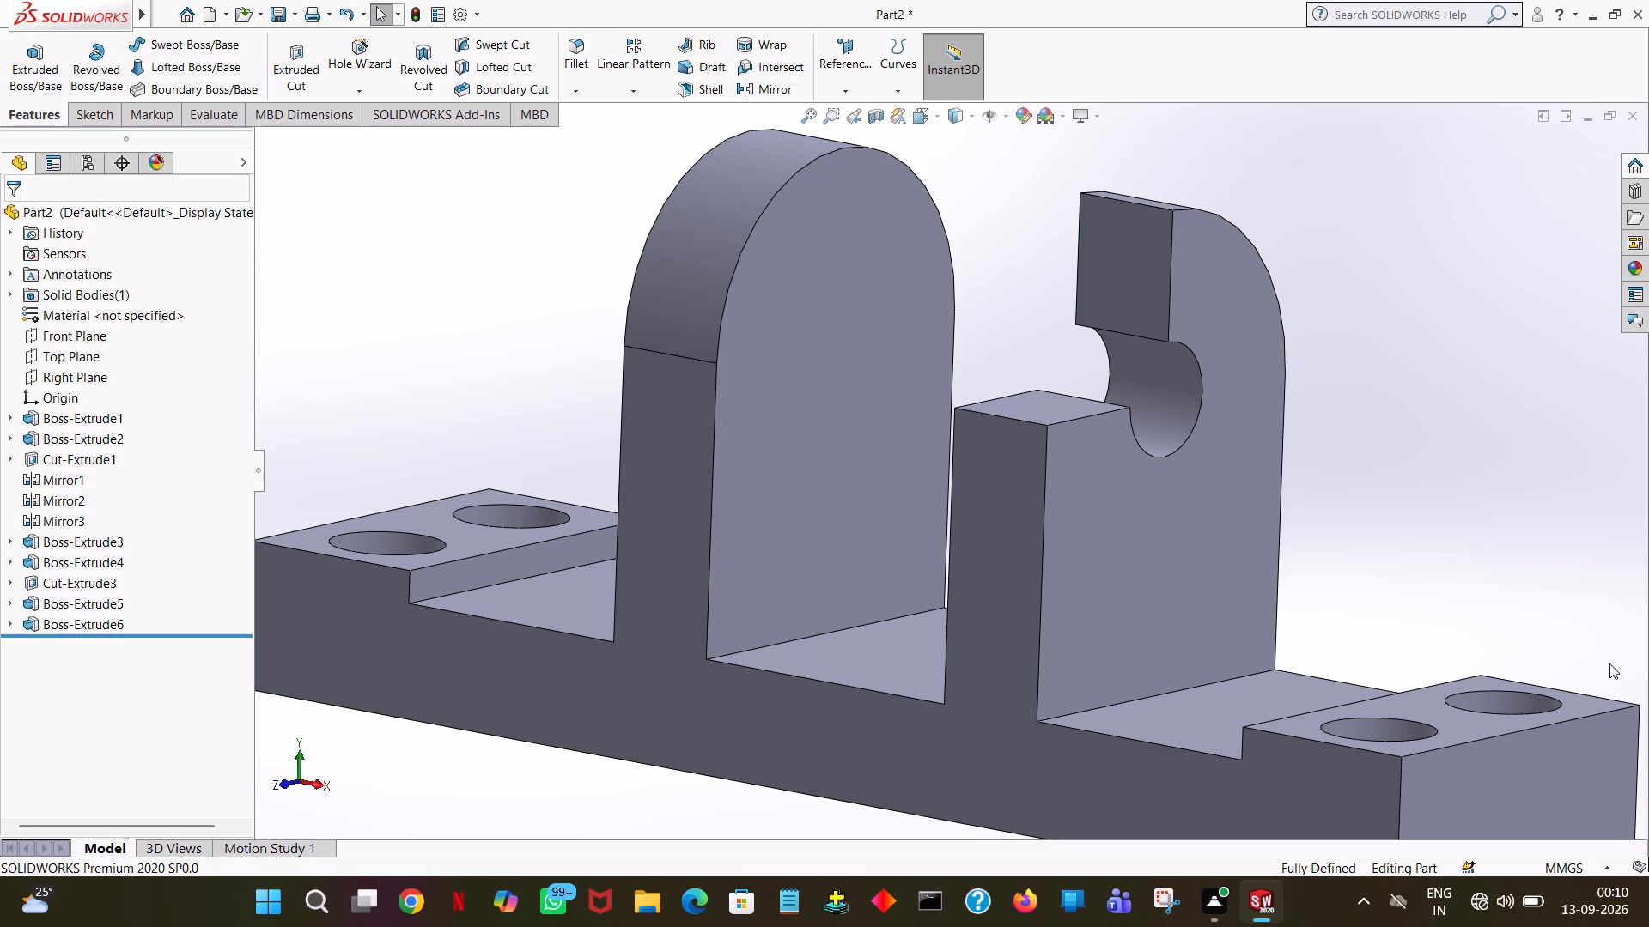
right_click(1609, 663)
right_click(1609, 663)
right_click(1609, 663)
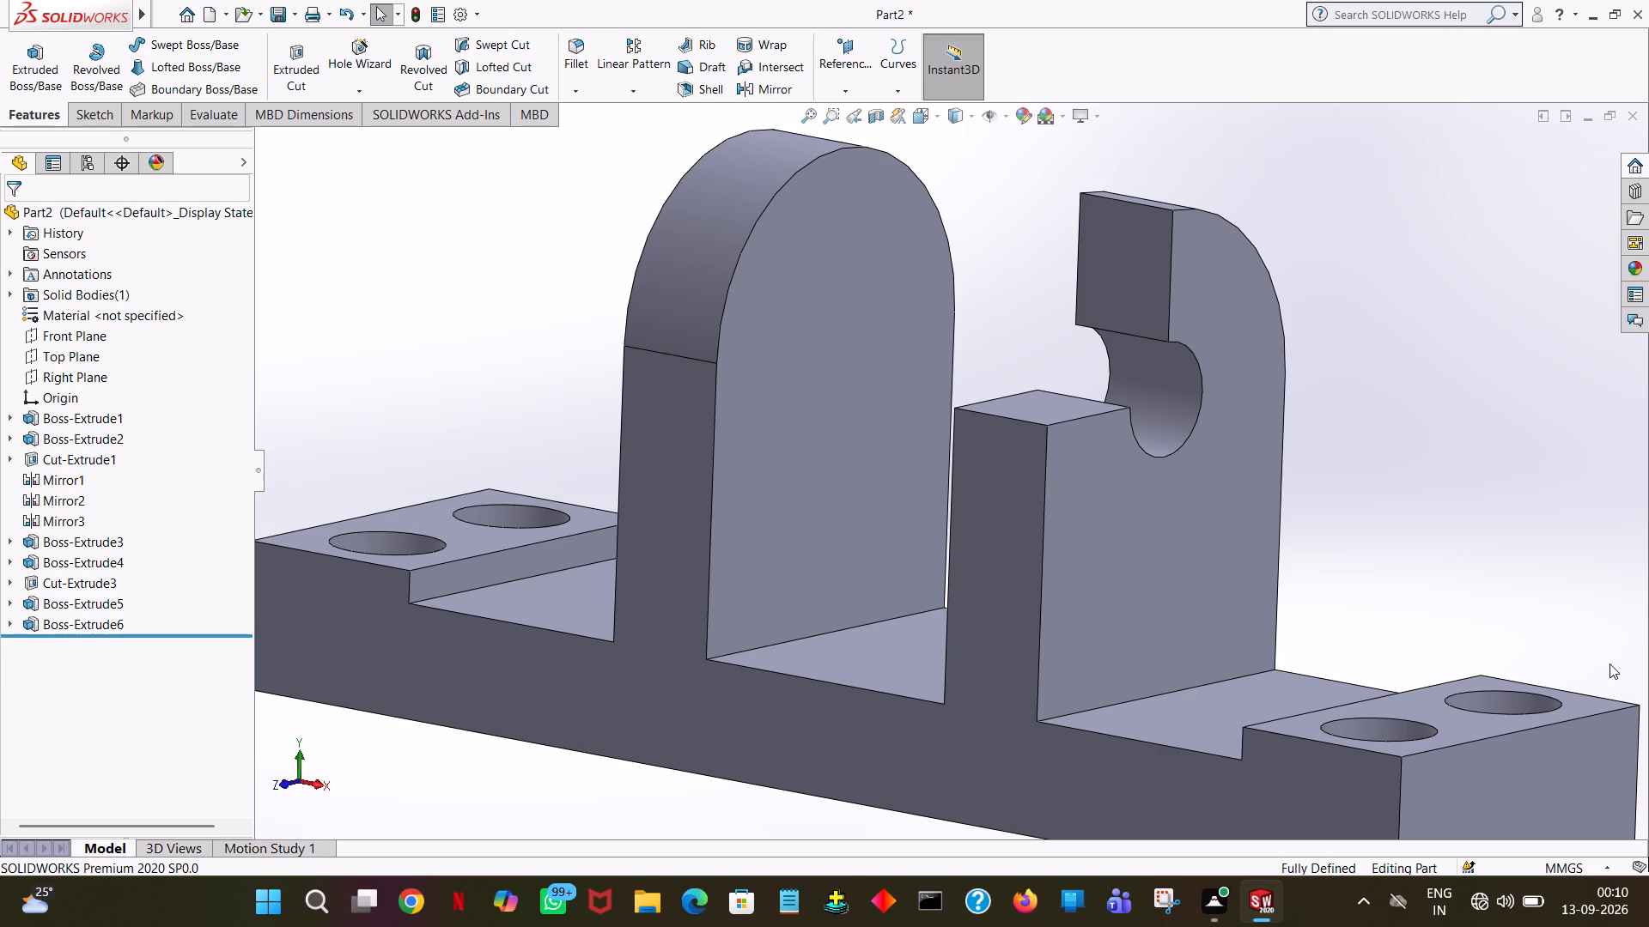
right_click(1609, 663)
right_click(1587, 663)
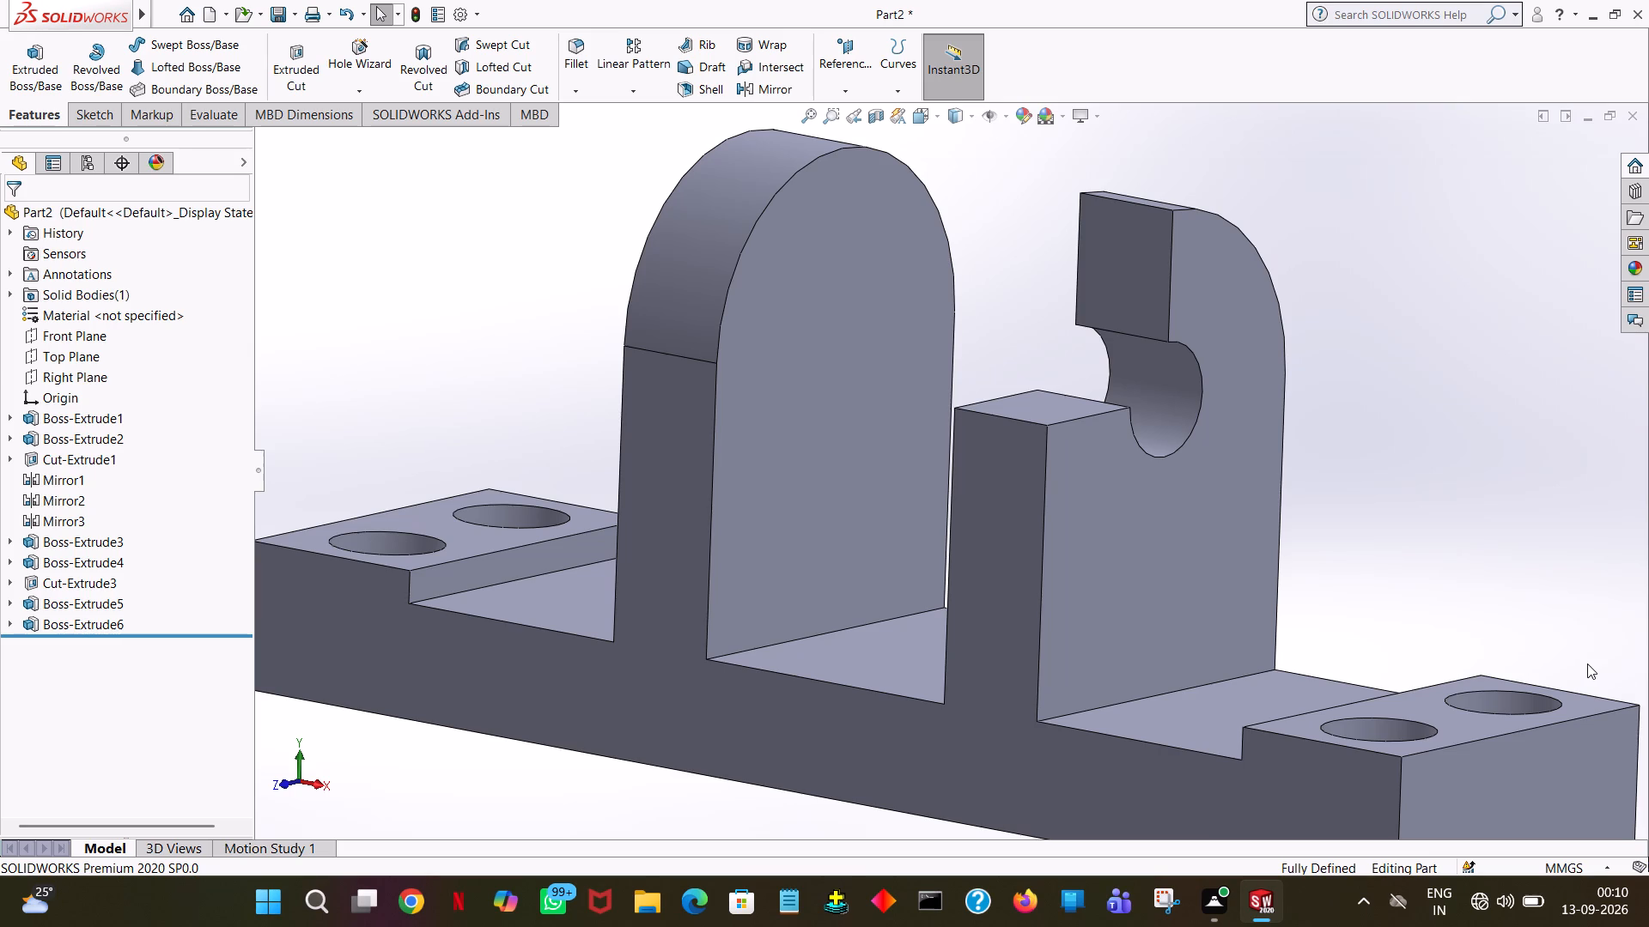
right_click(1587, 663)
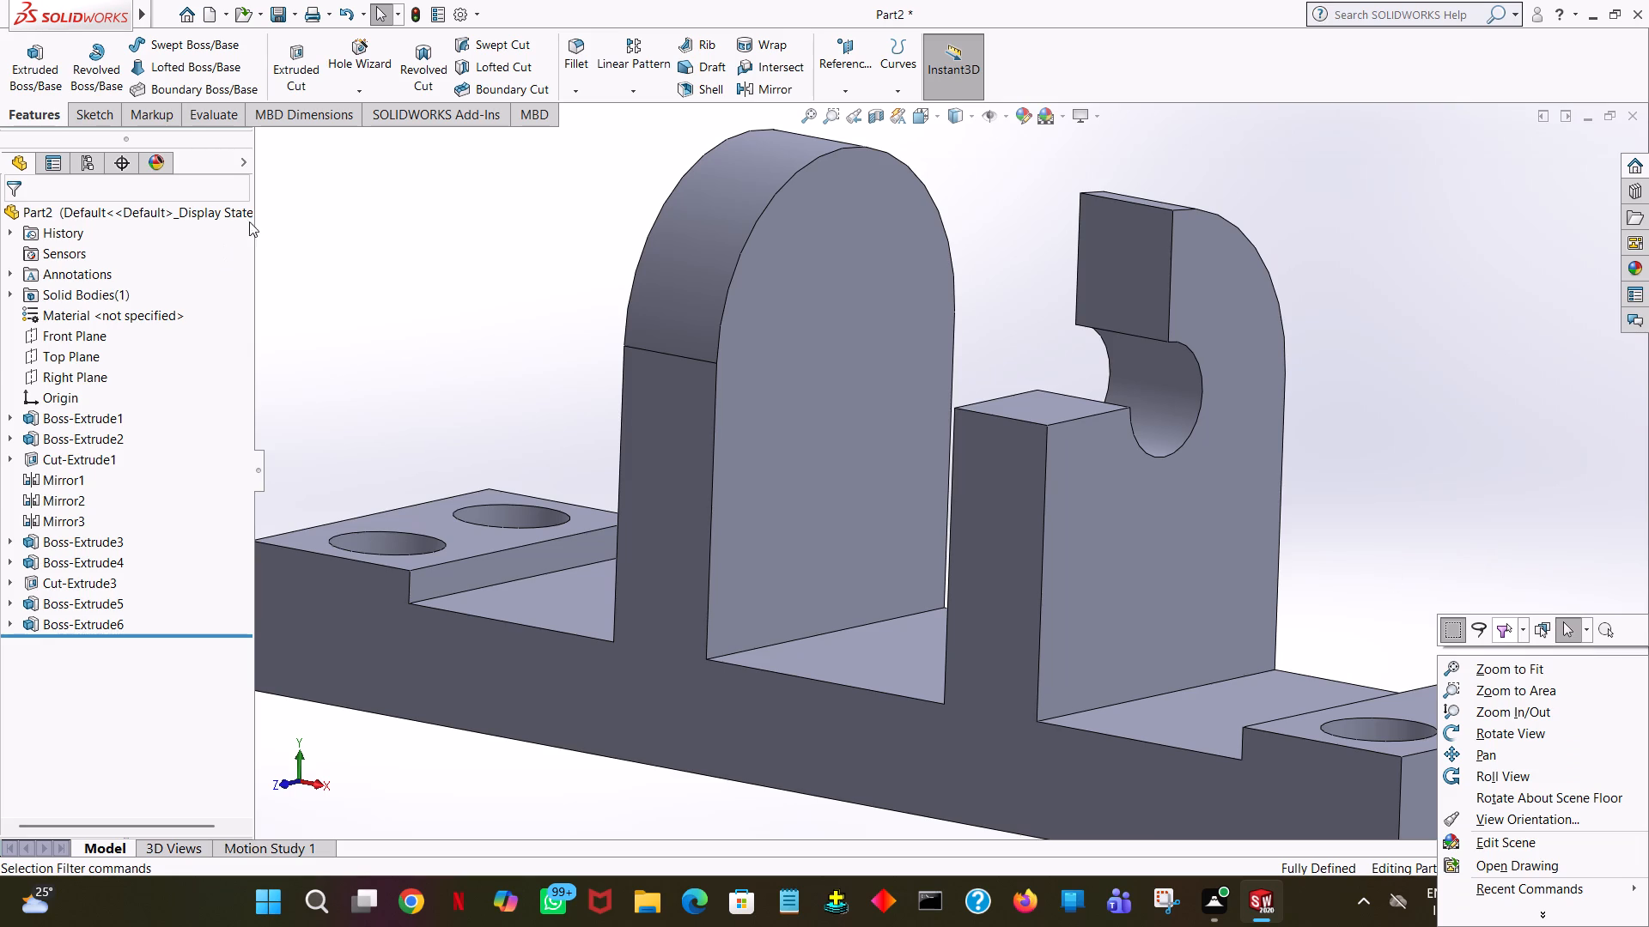
Start a boss sketch on the rounded upright's inner +X face and draw a 14 mm radius circle centred on the rounded top's centre.
click(32, 65)
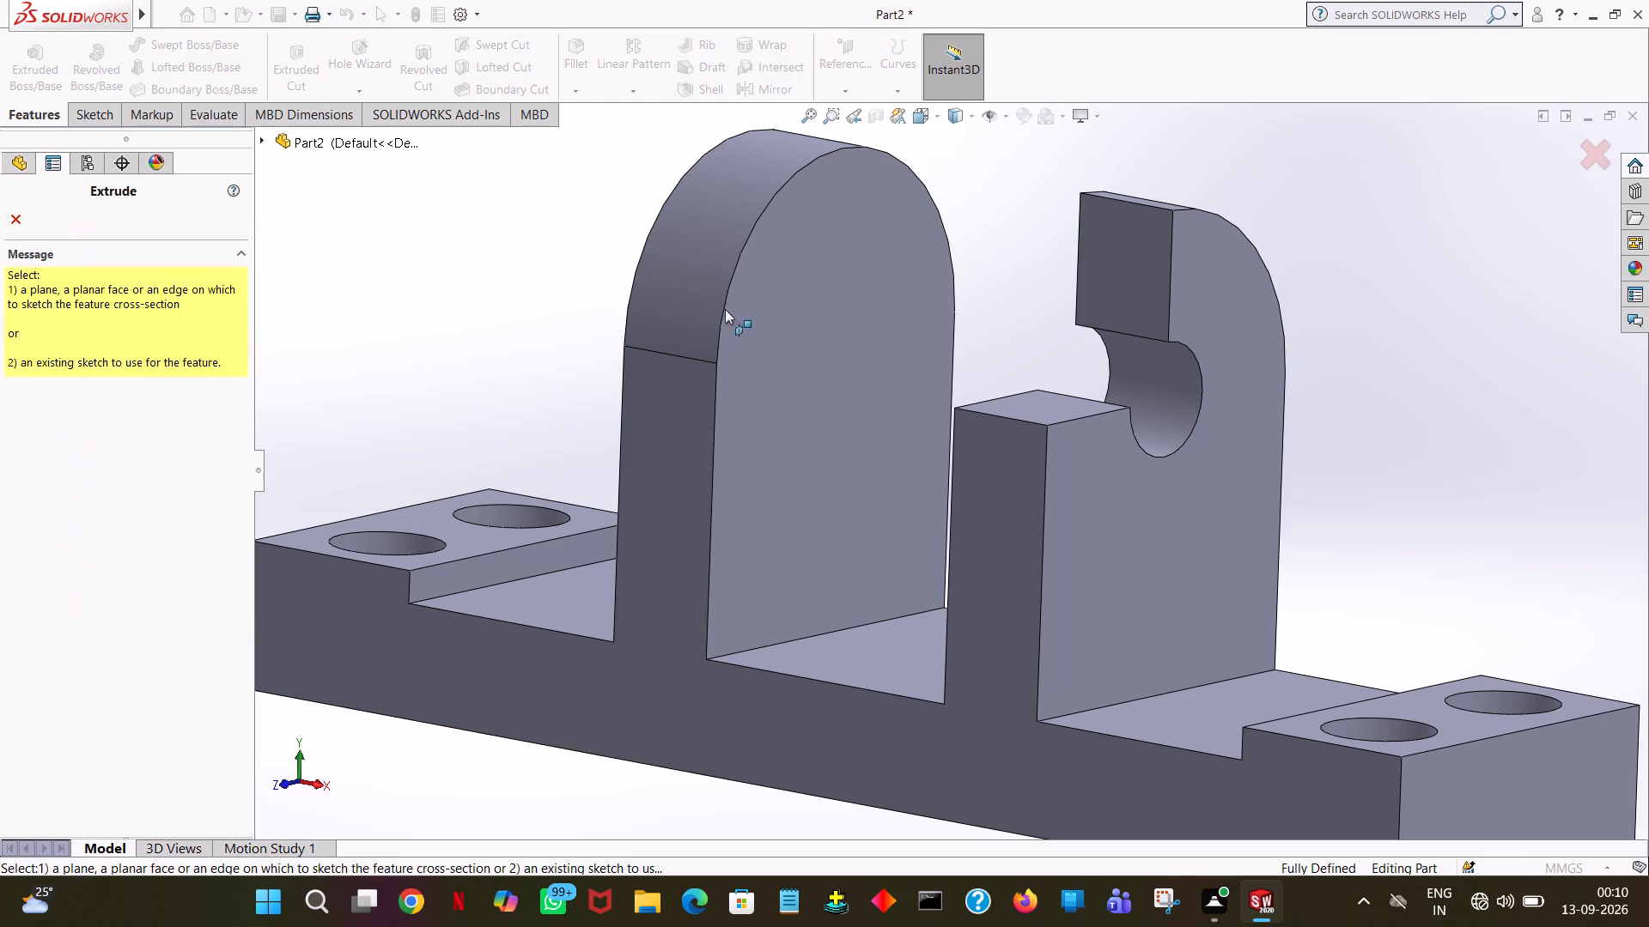
click(844, 323)
key(space)
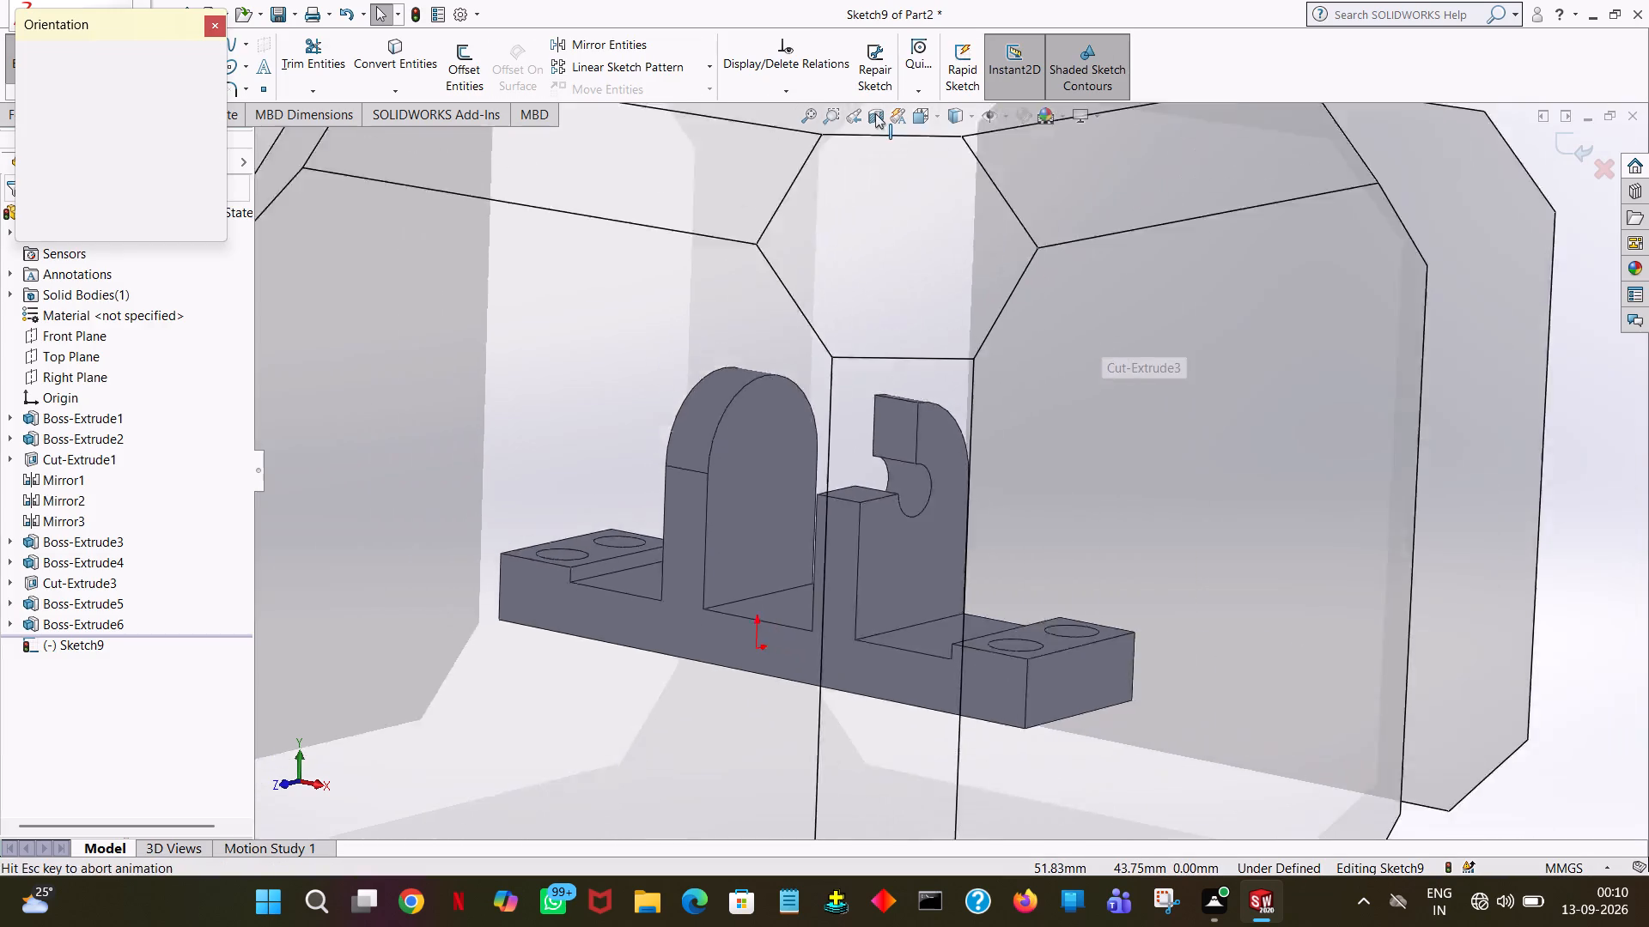
click(213, 130)
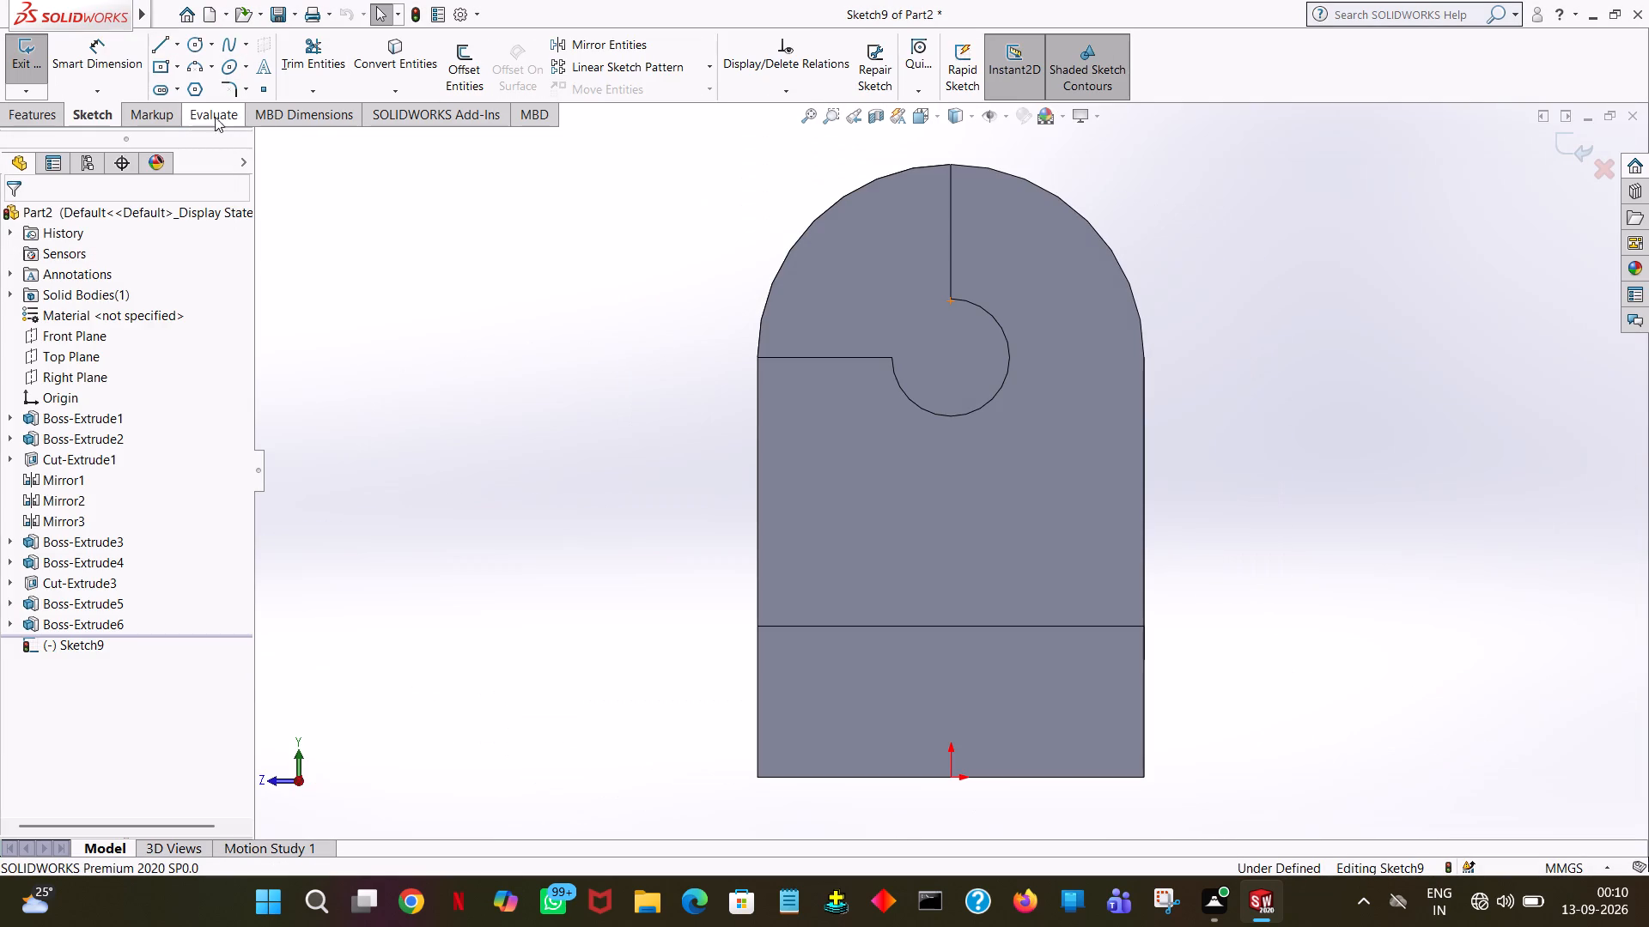
click(192, 38)
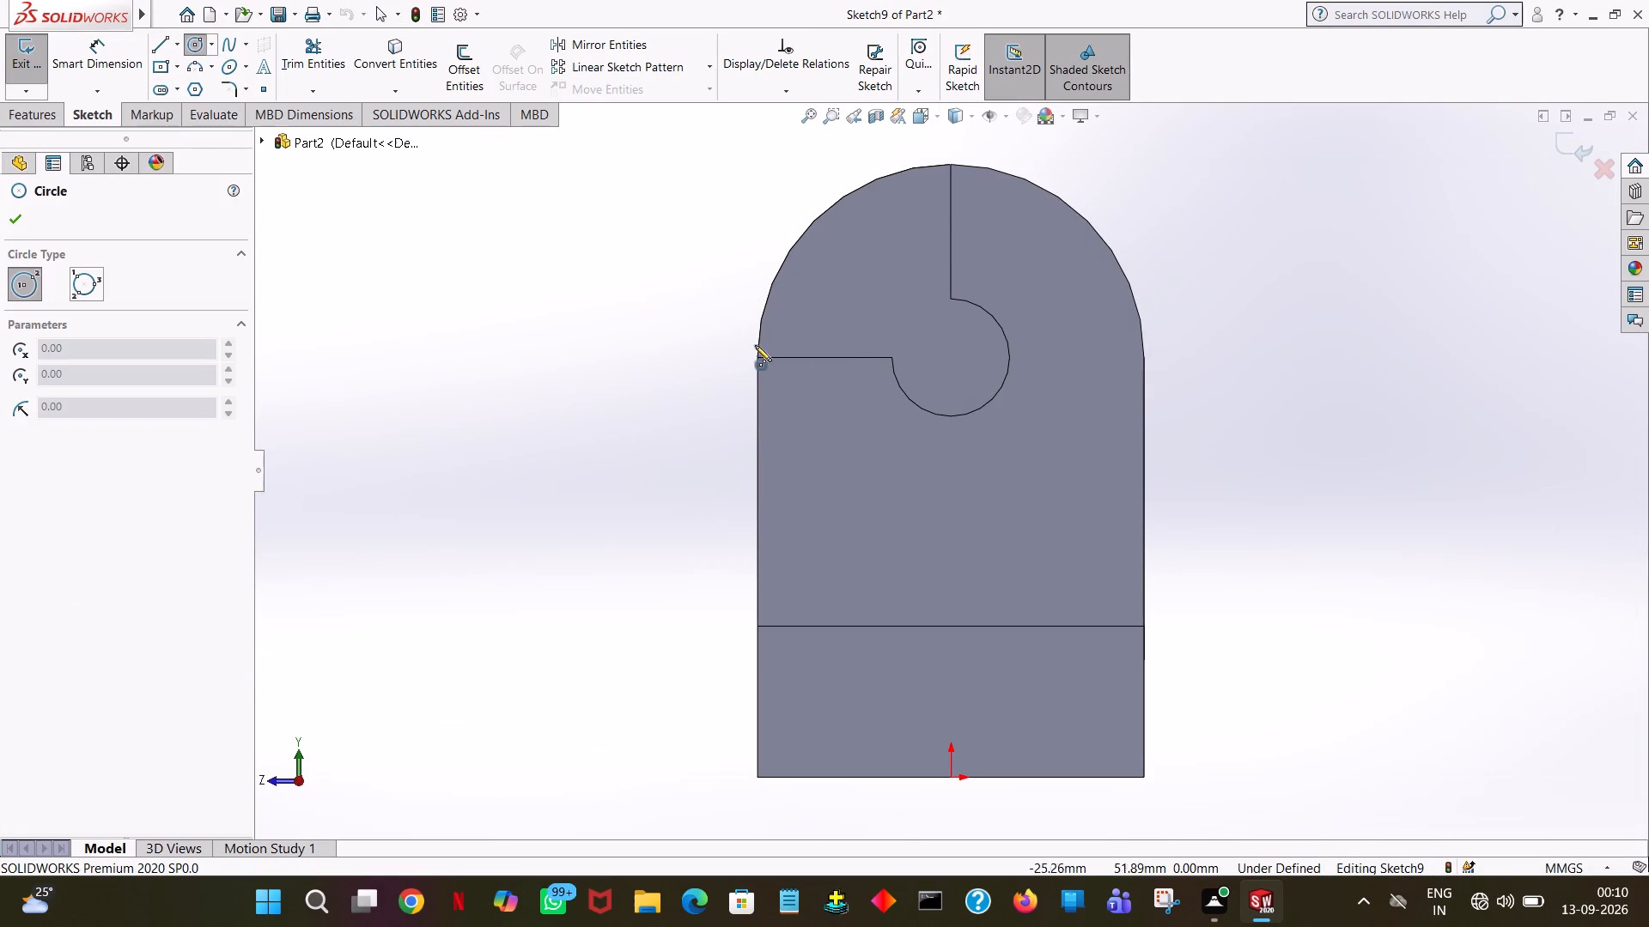
click(951, 357)
click(973, 330)
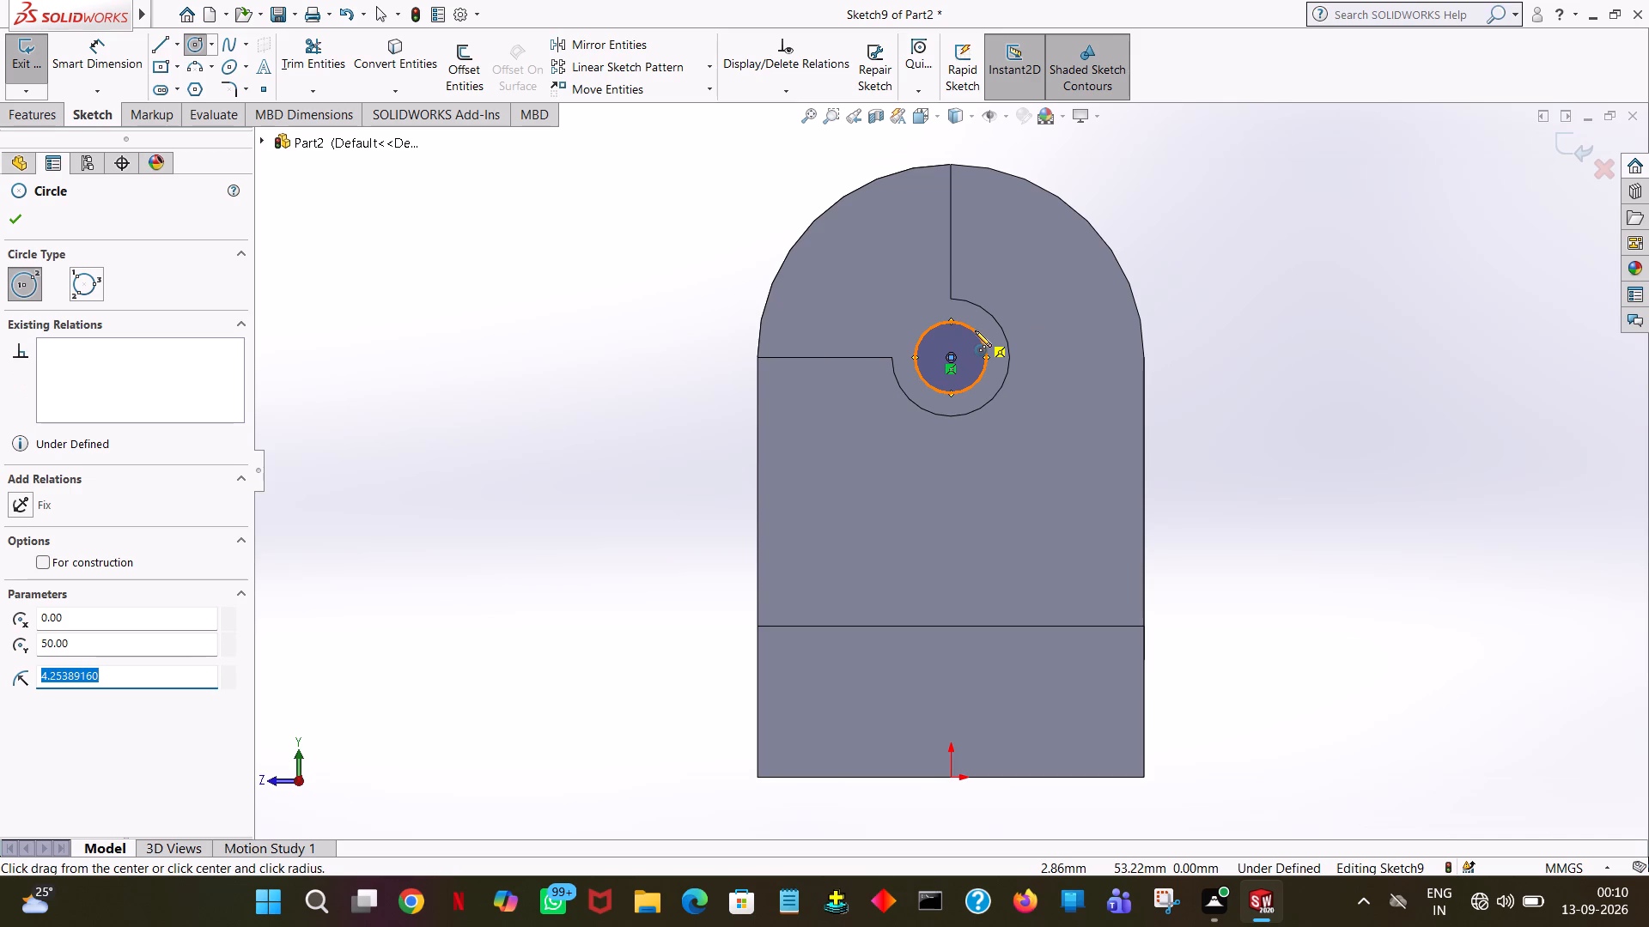
text(28/2)
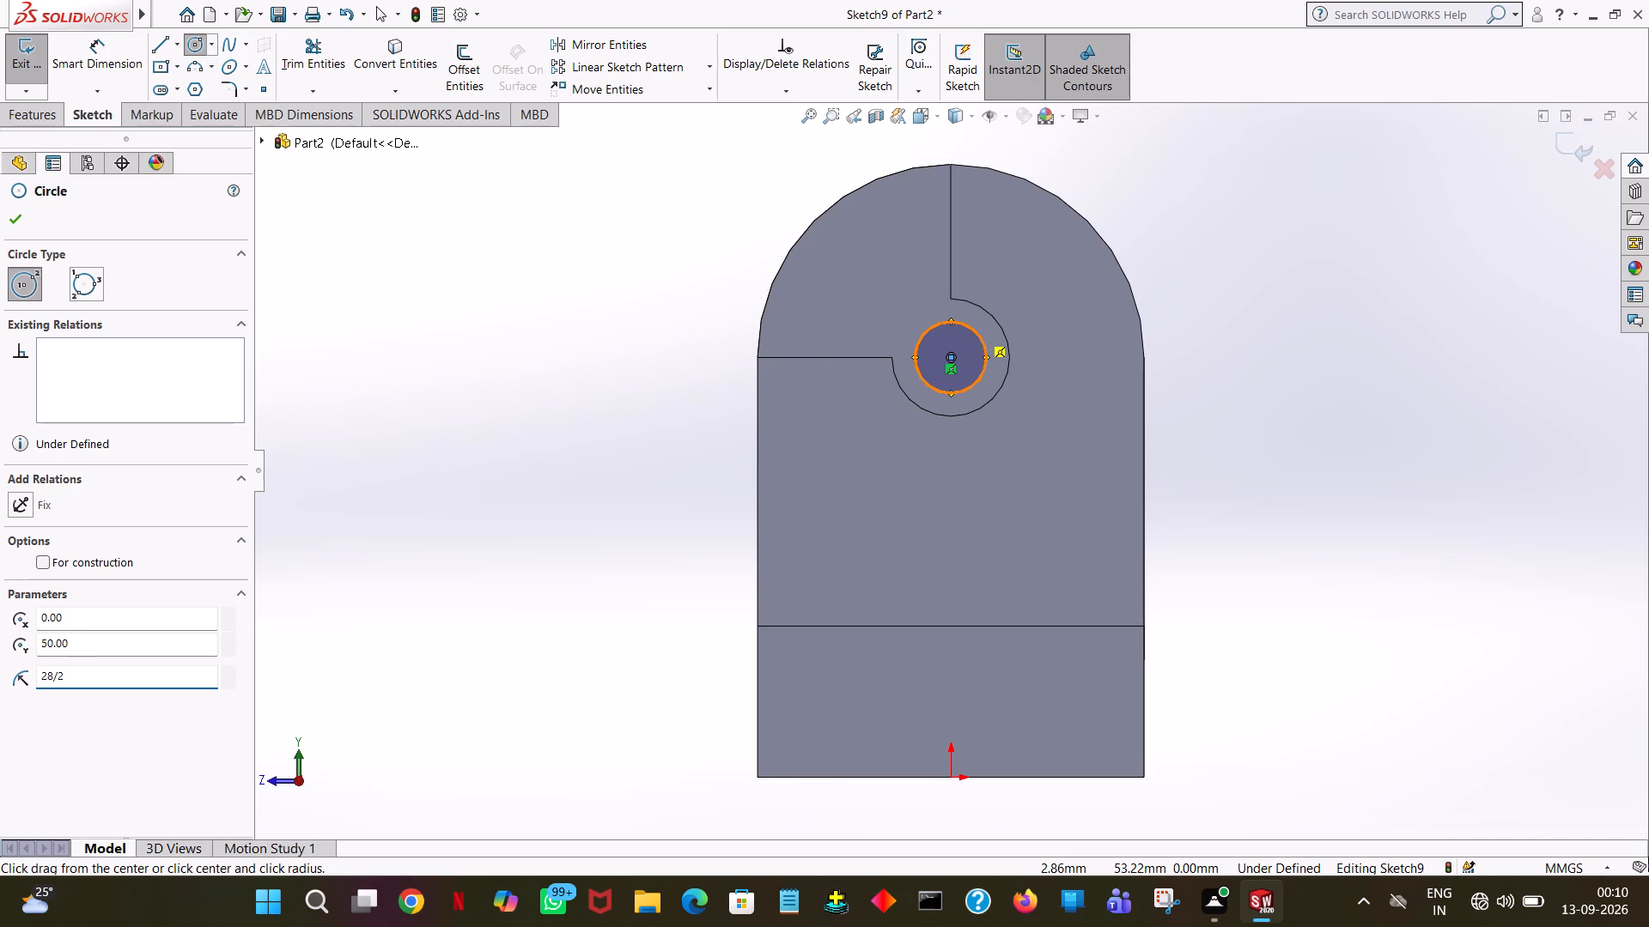
key(Return)
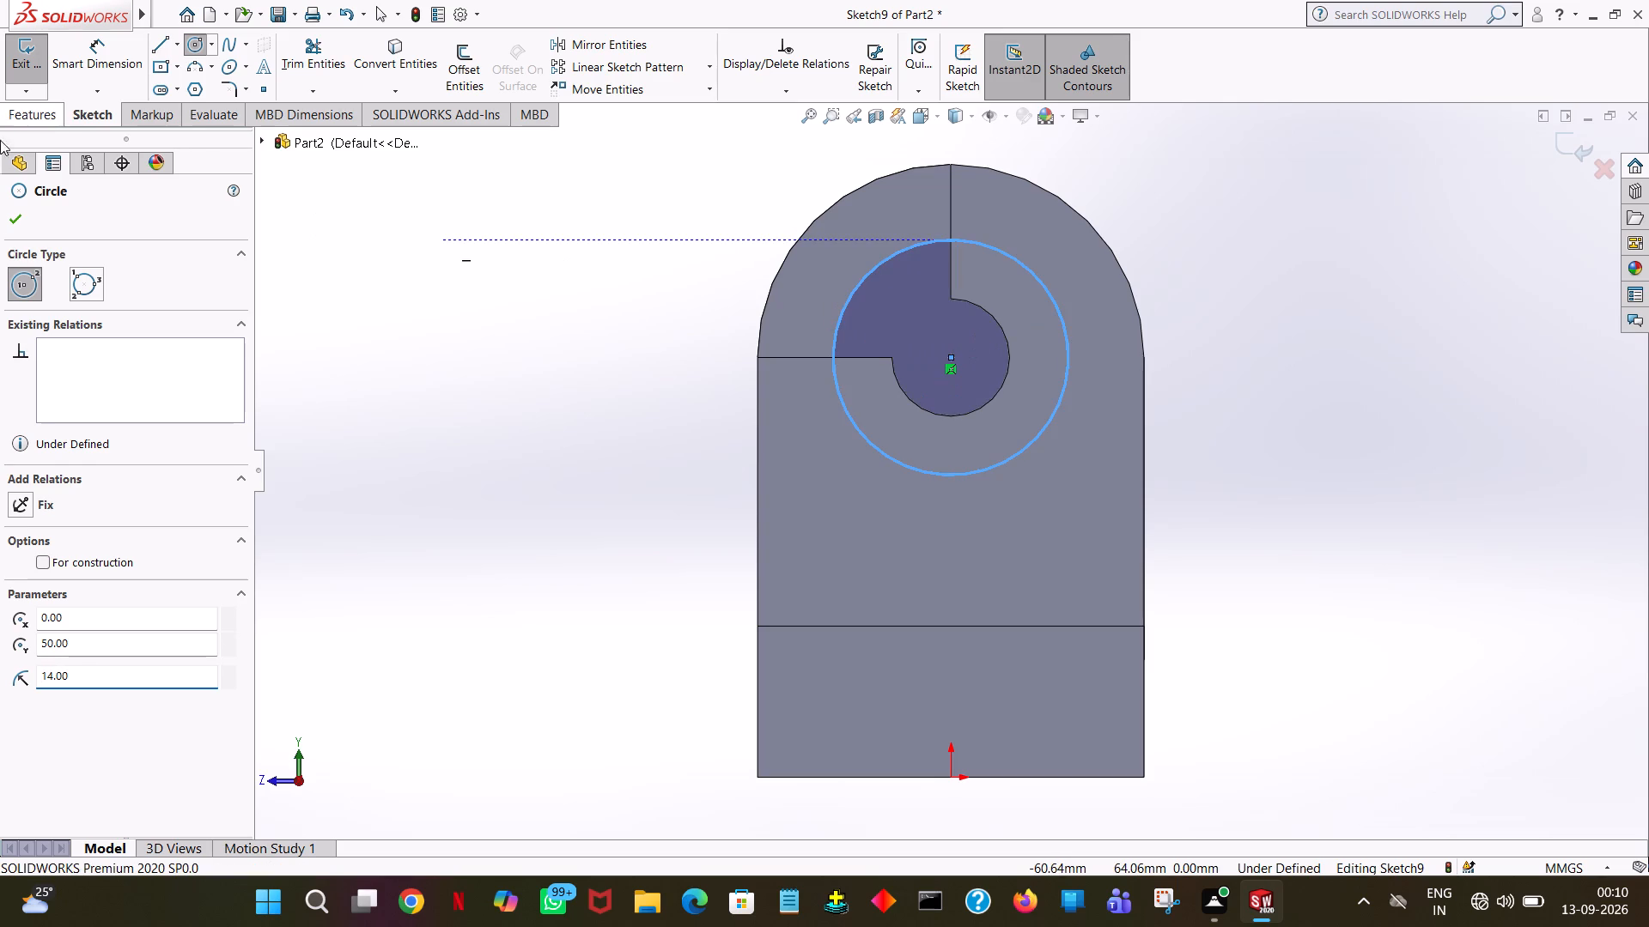
click(9, 219)
Boss-extrude the circle to a blind depth of 4 mm, outward from the upright's inner face toward the slotted upright.
middle_drag(372, 247, 484, 288)
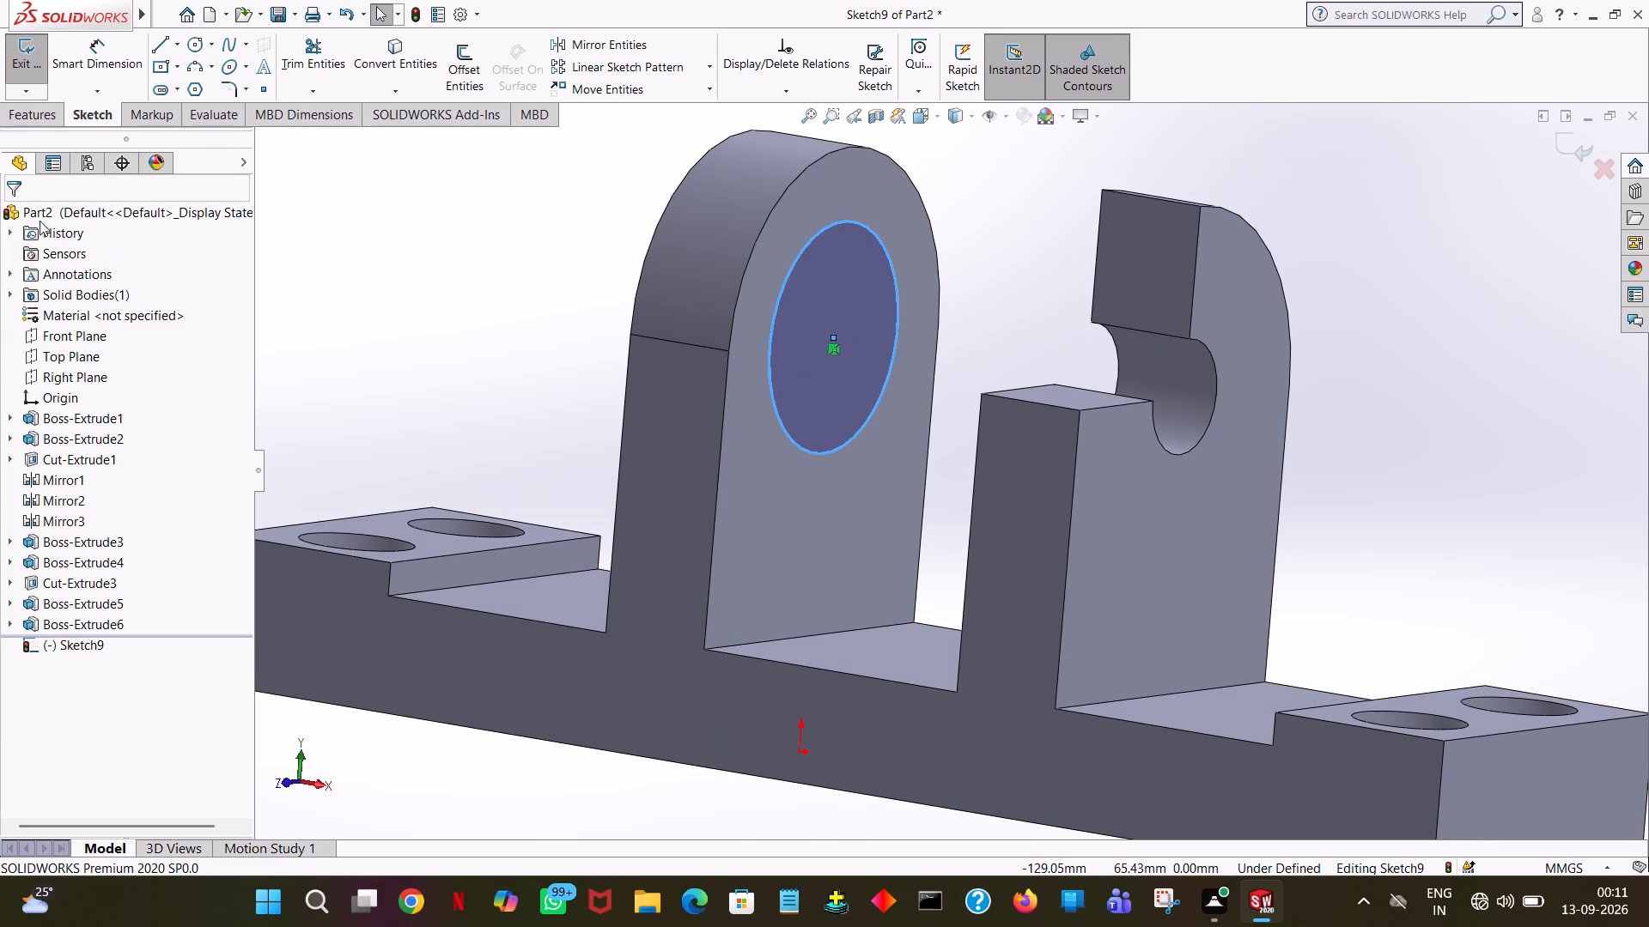
click(53, 125)
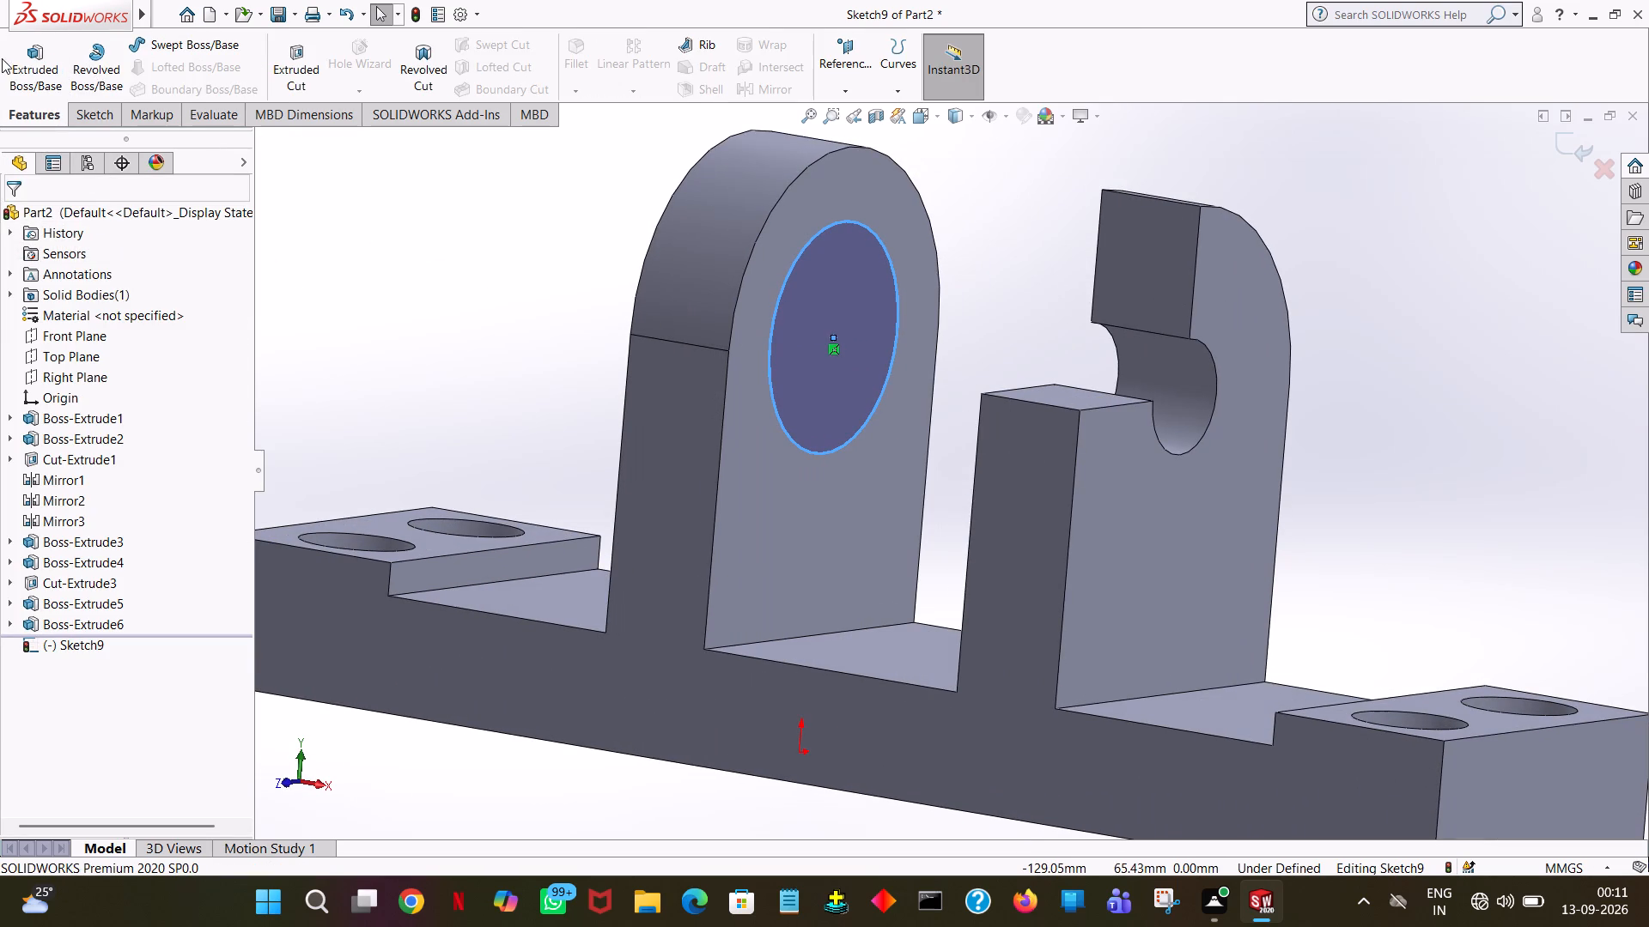
click(39, 56)
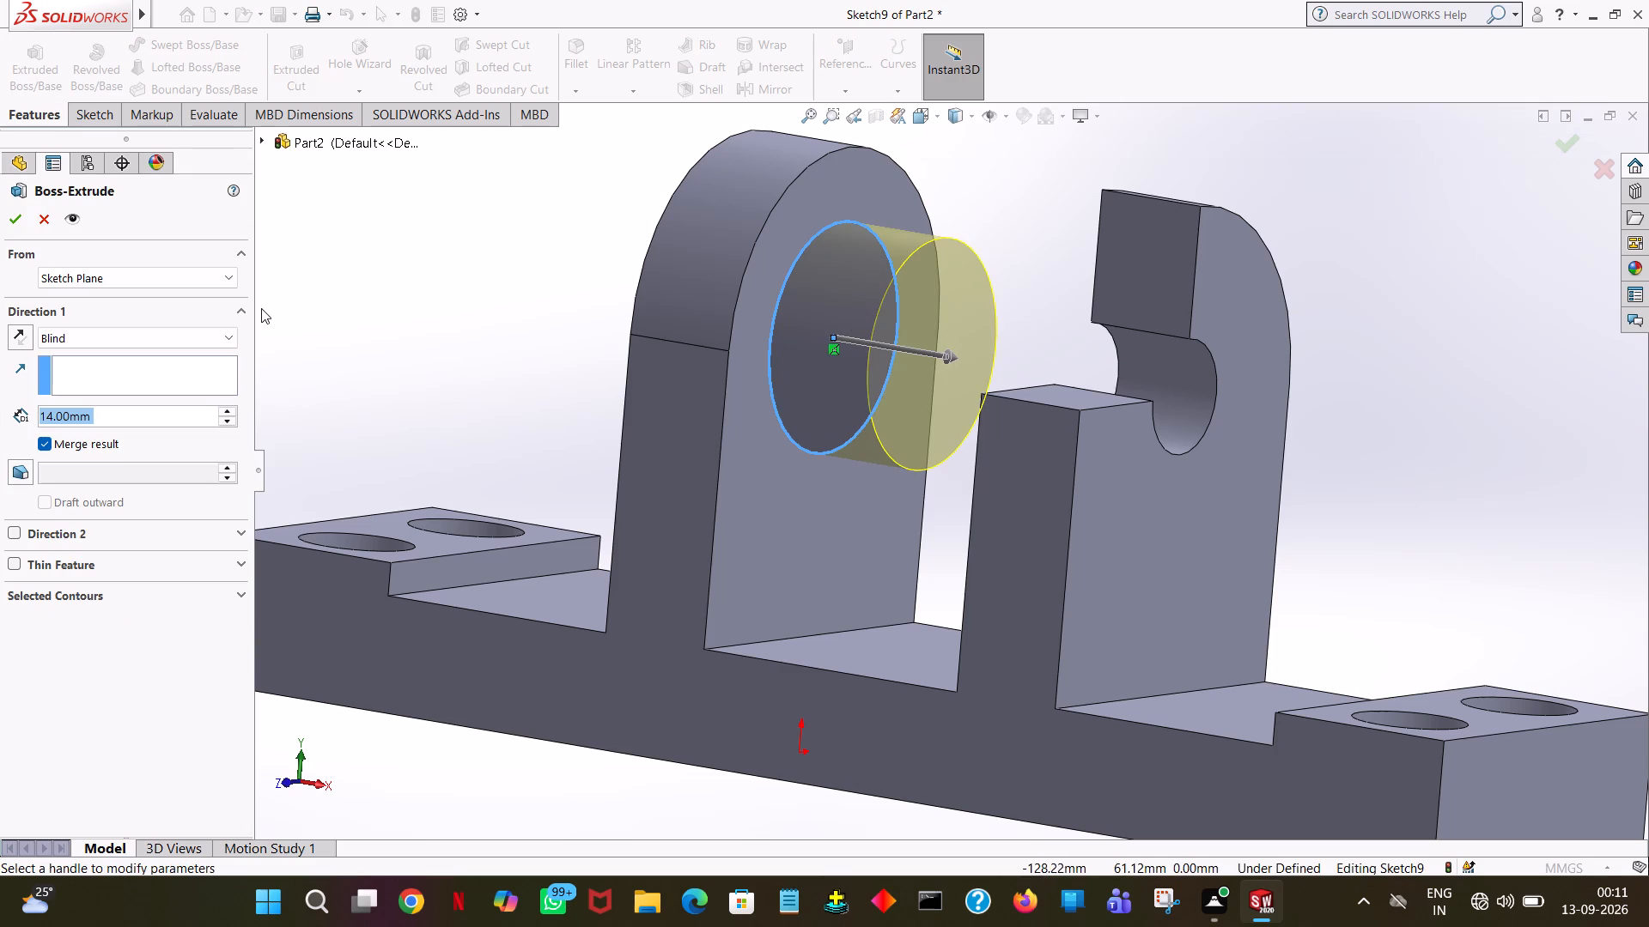
key(4)
key(Return)
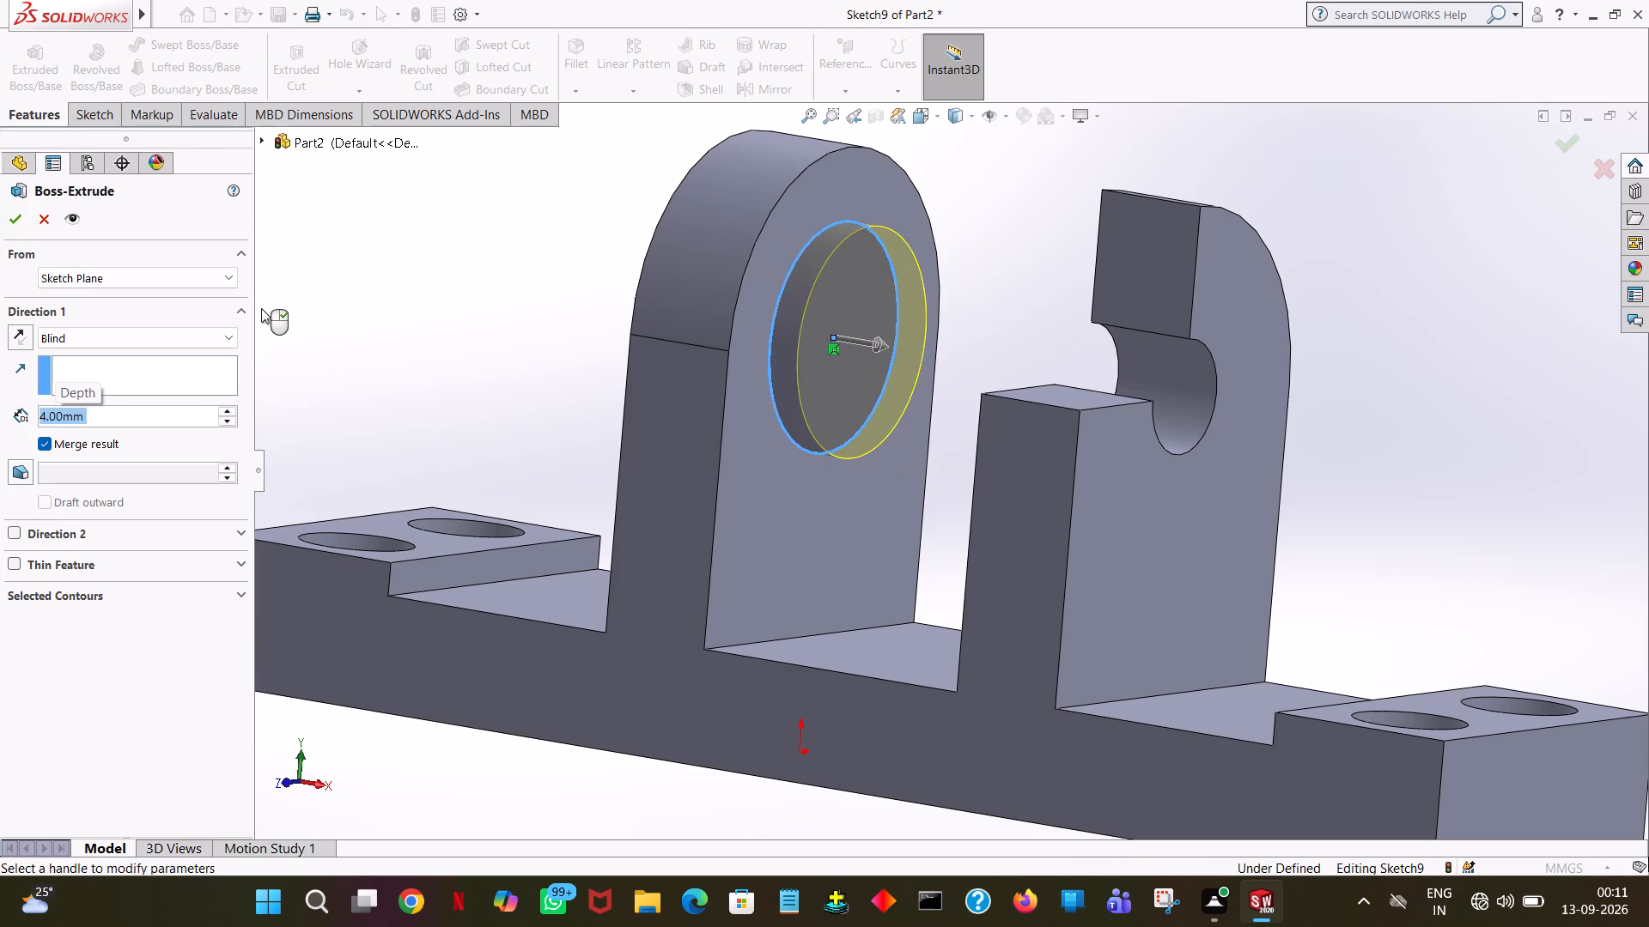
click(19, 213)
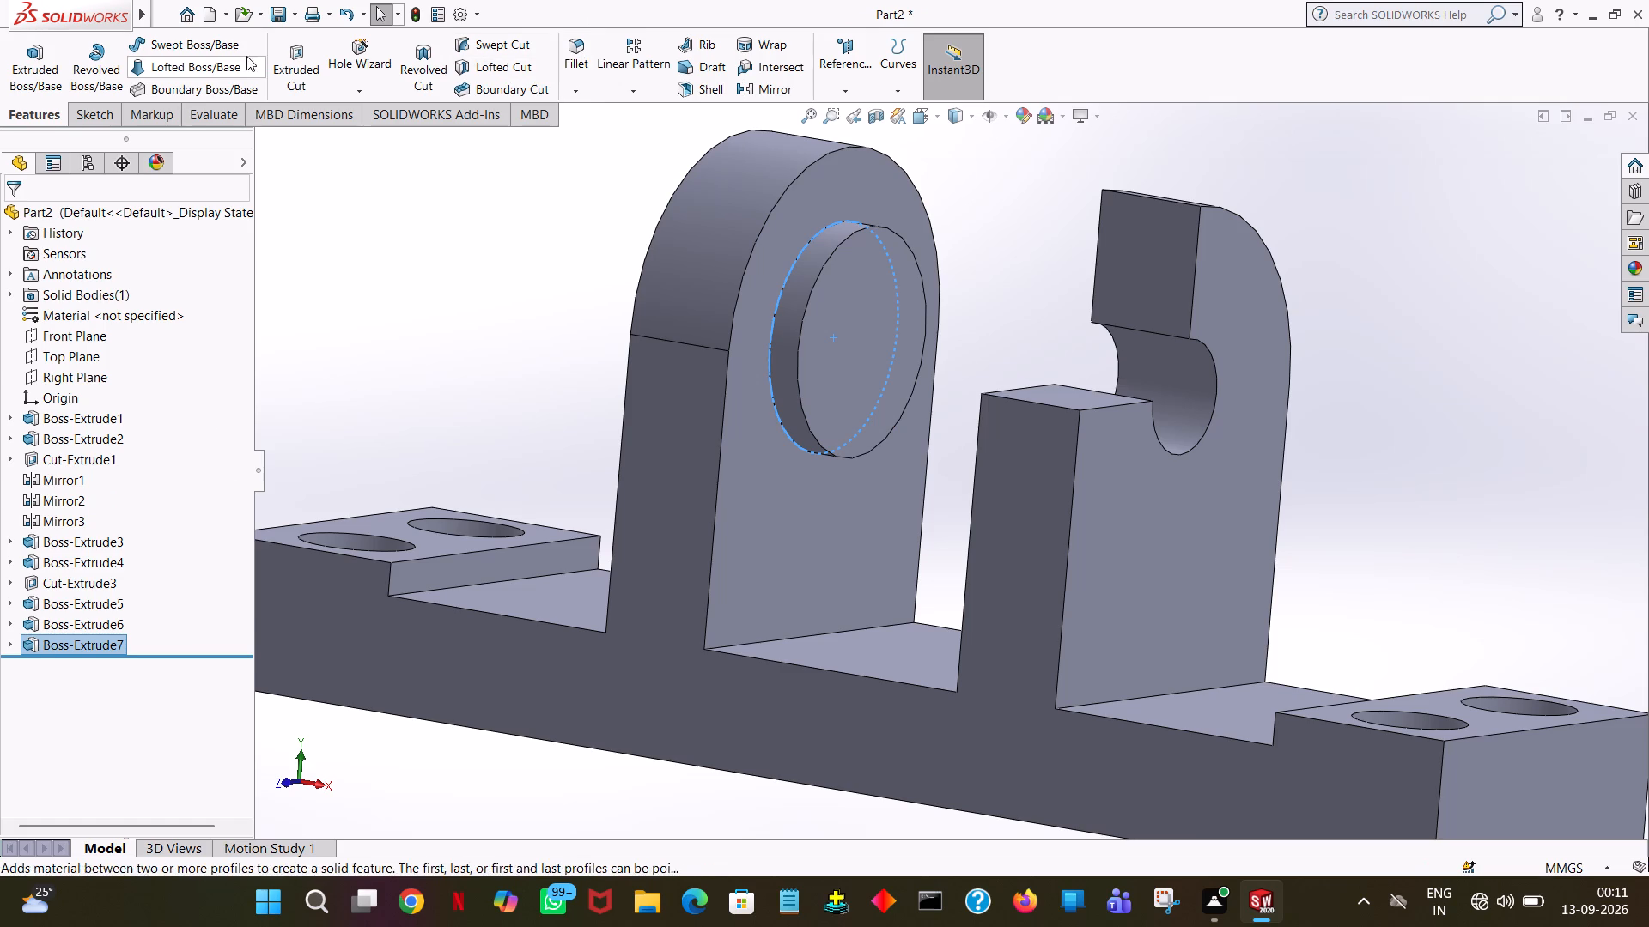
Start a cut sketch on the circular boss's flat face and draw a 7 mm radius circle centred on the boss.
click(292, 60)
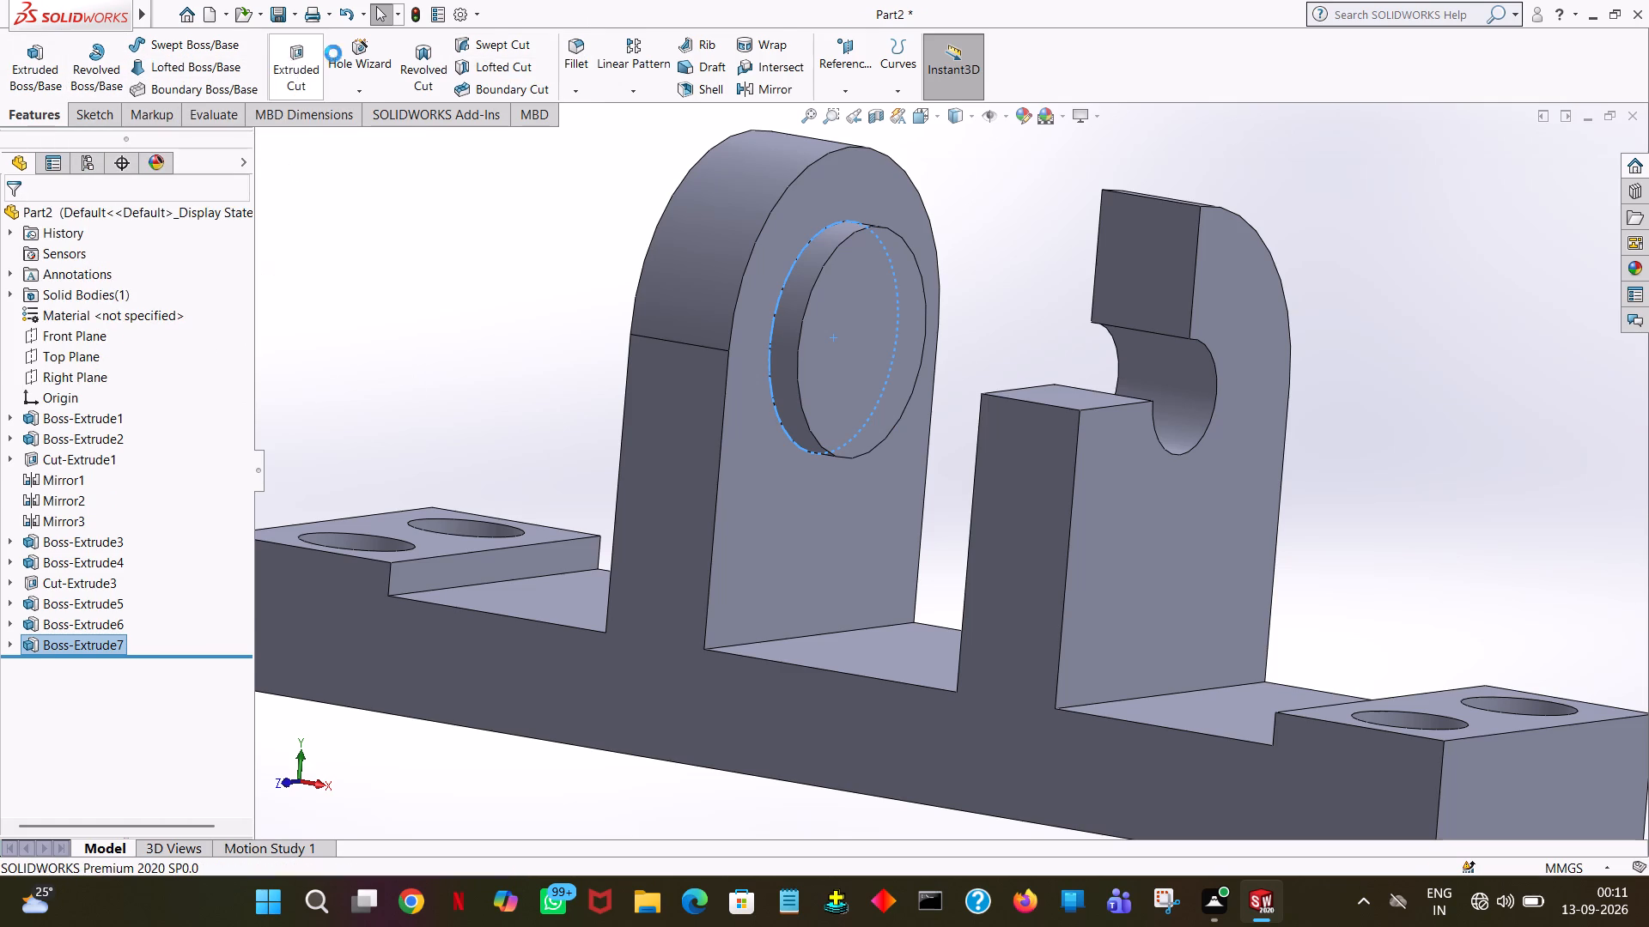
click(869, 311)
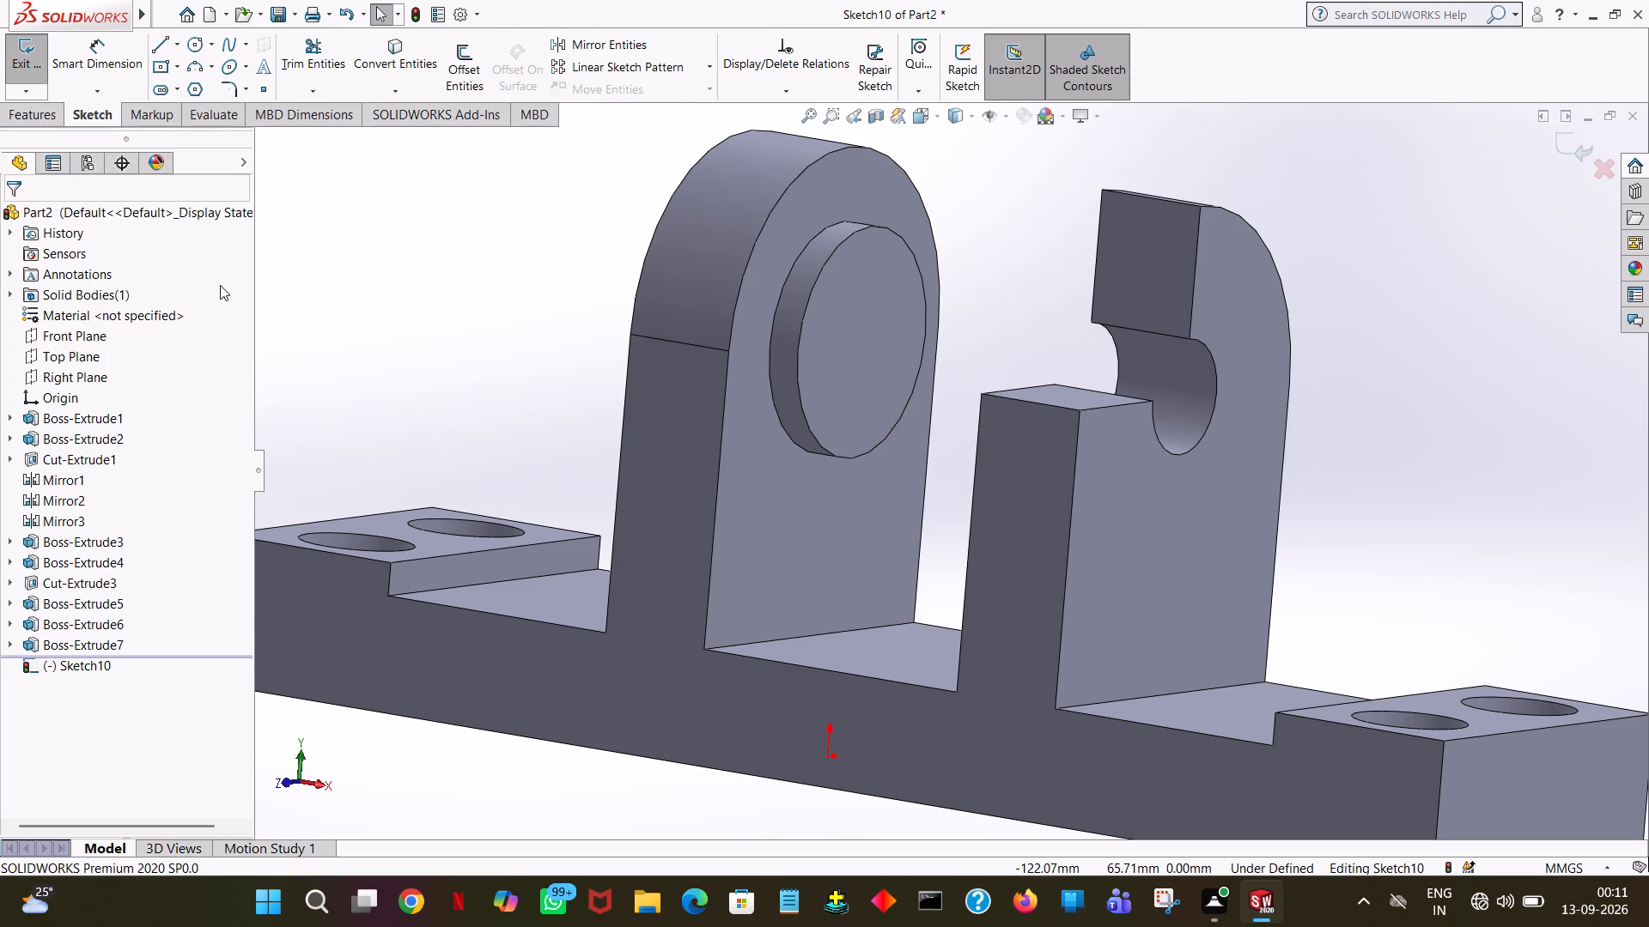
key(space)
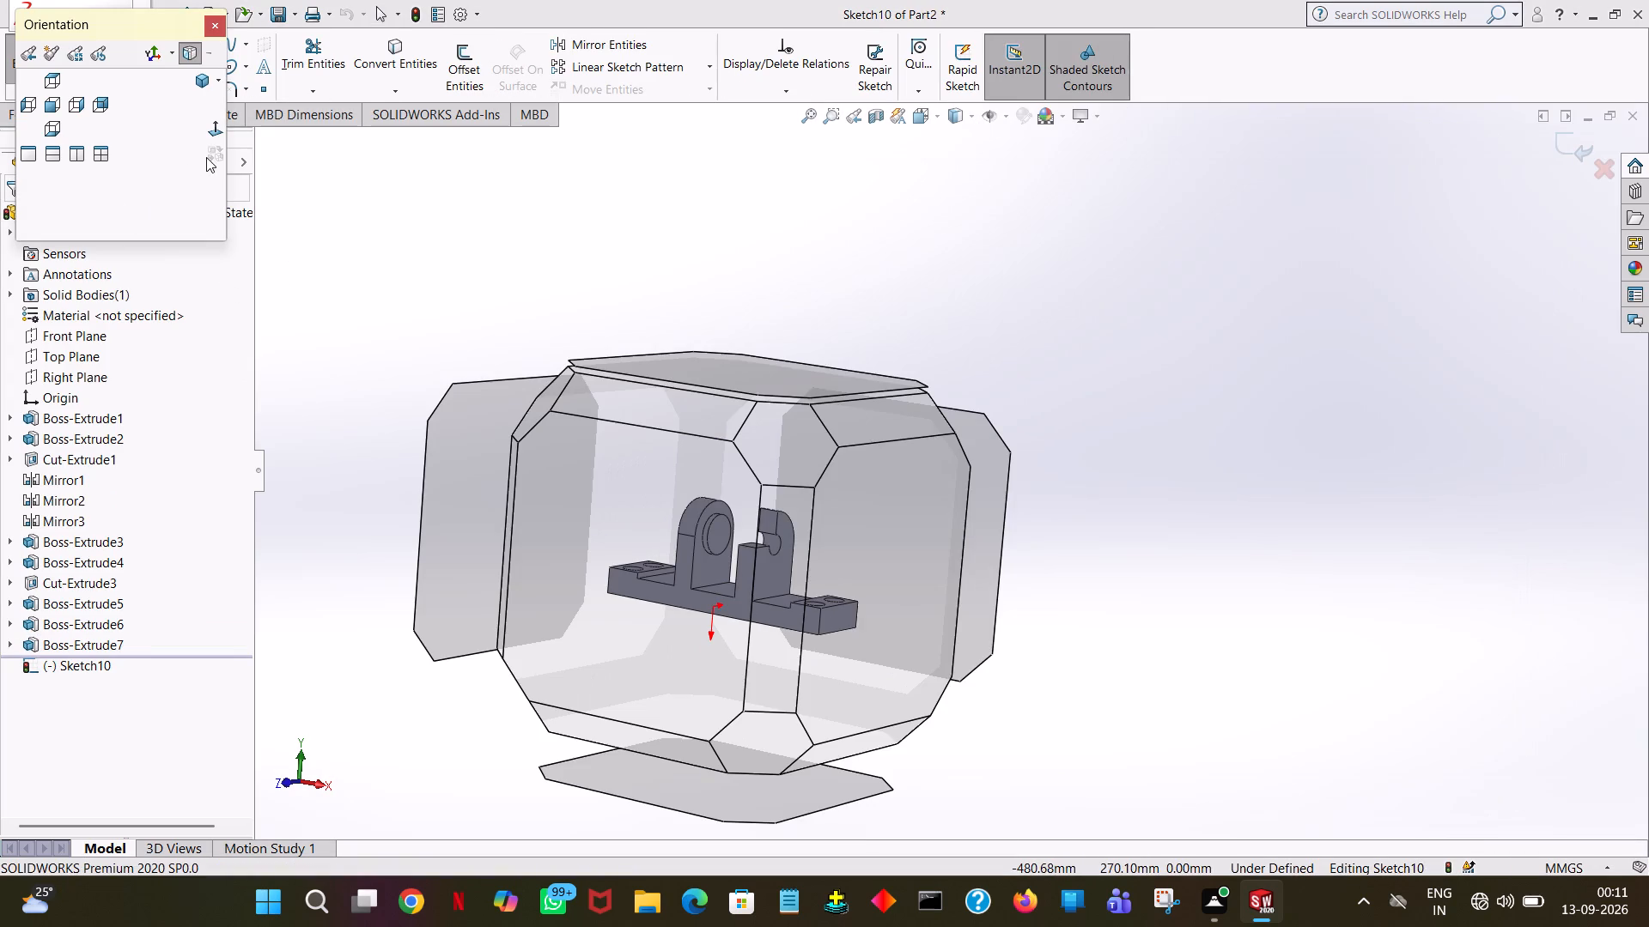
click(216, 126)
click(95, 118)
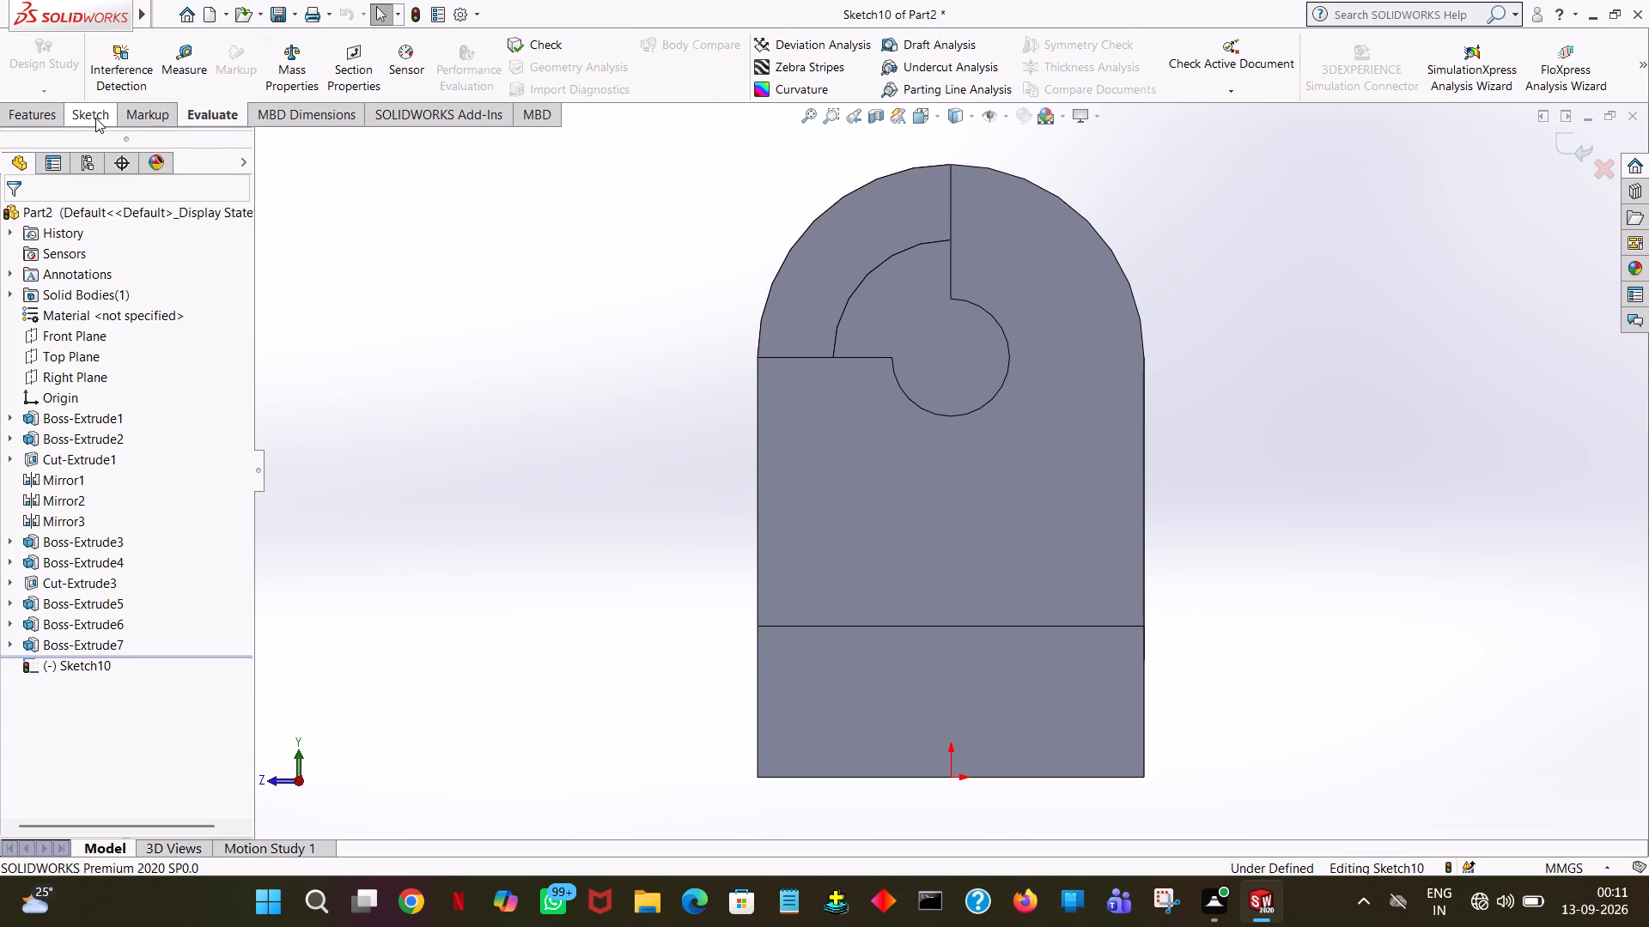
click(191, 40)
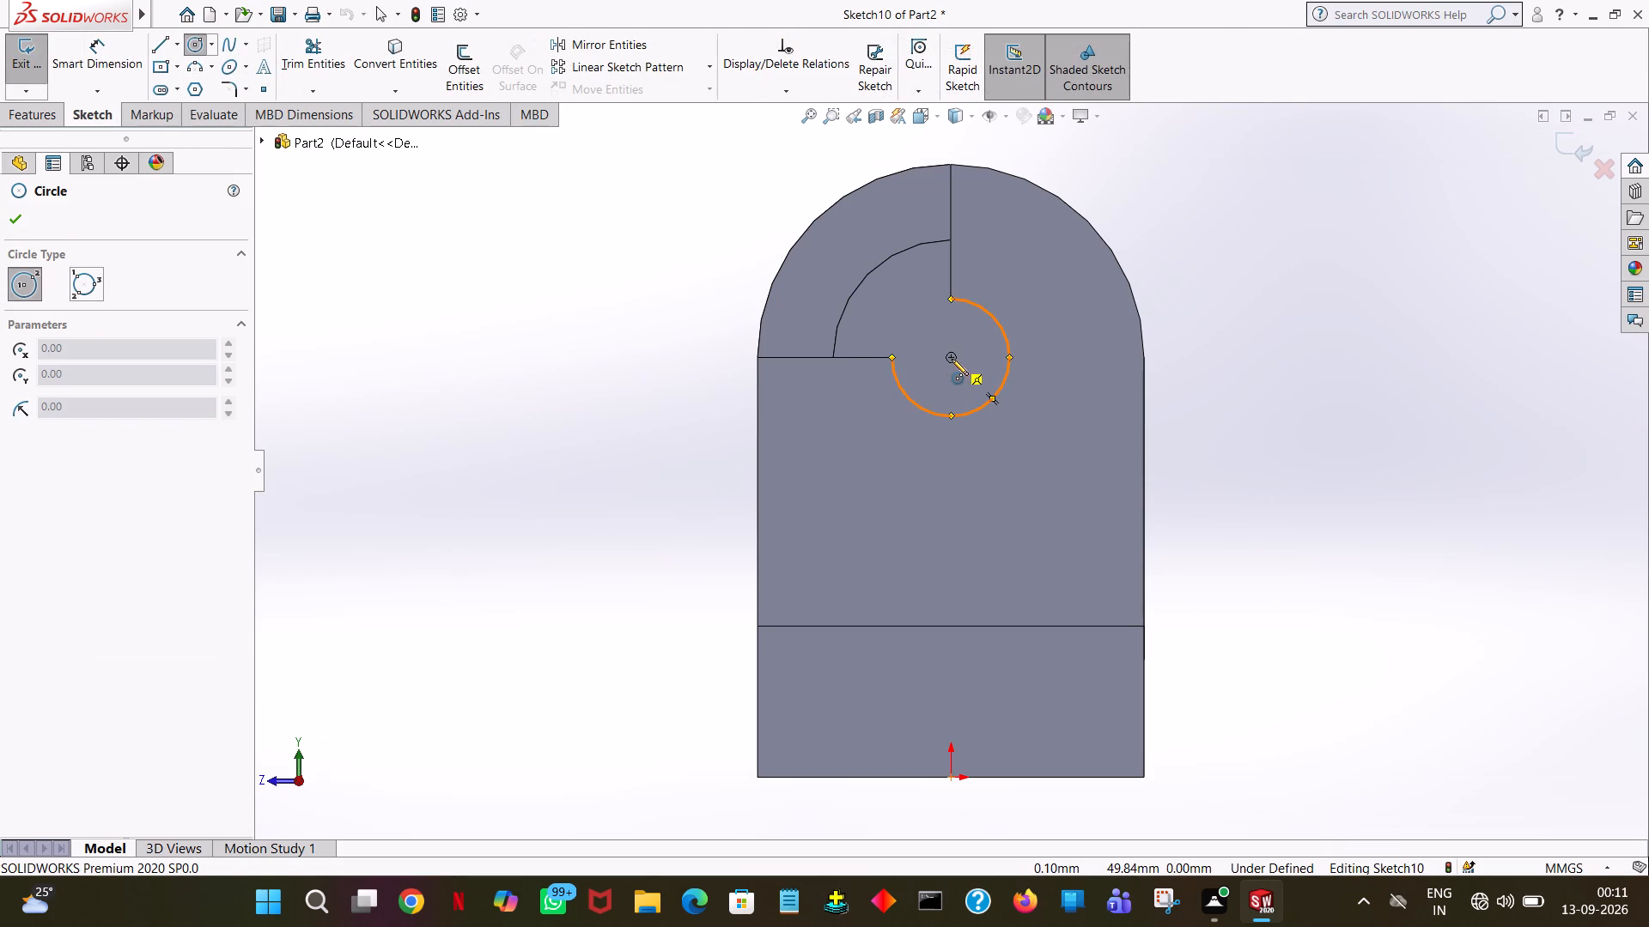
click(952, 359)
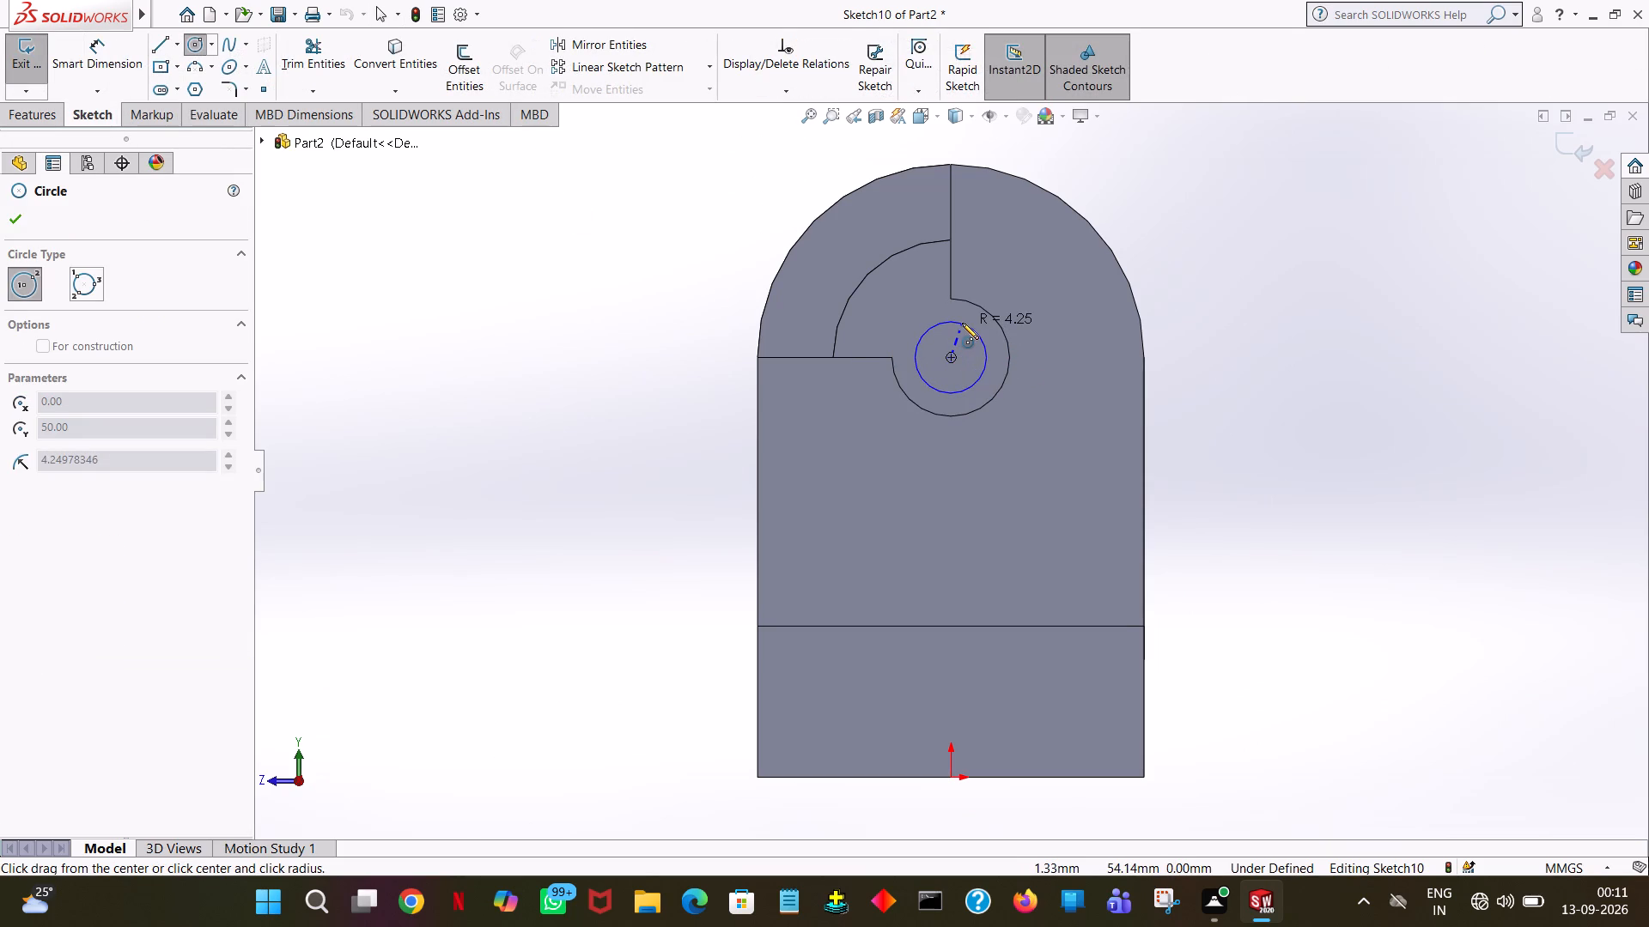
click(962, 323)
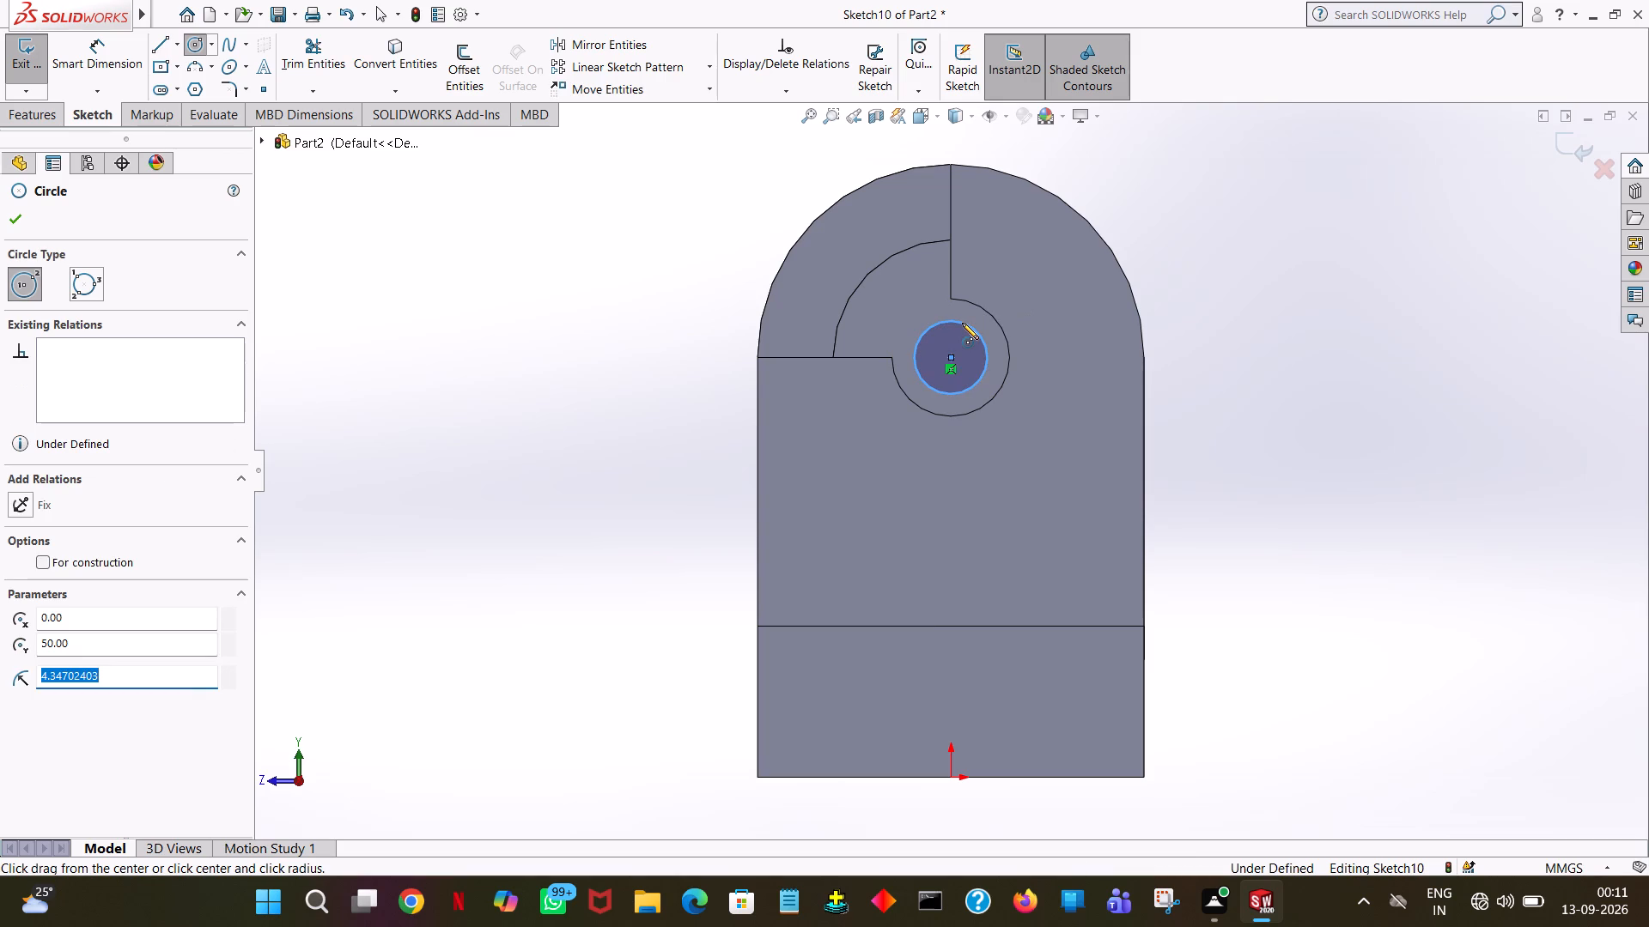
key(7)
key(Return)
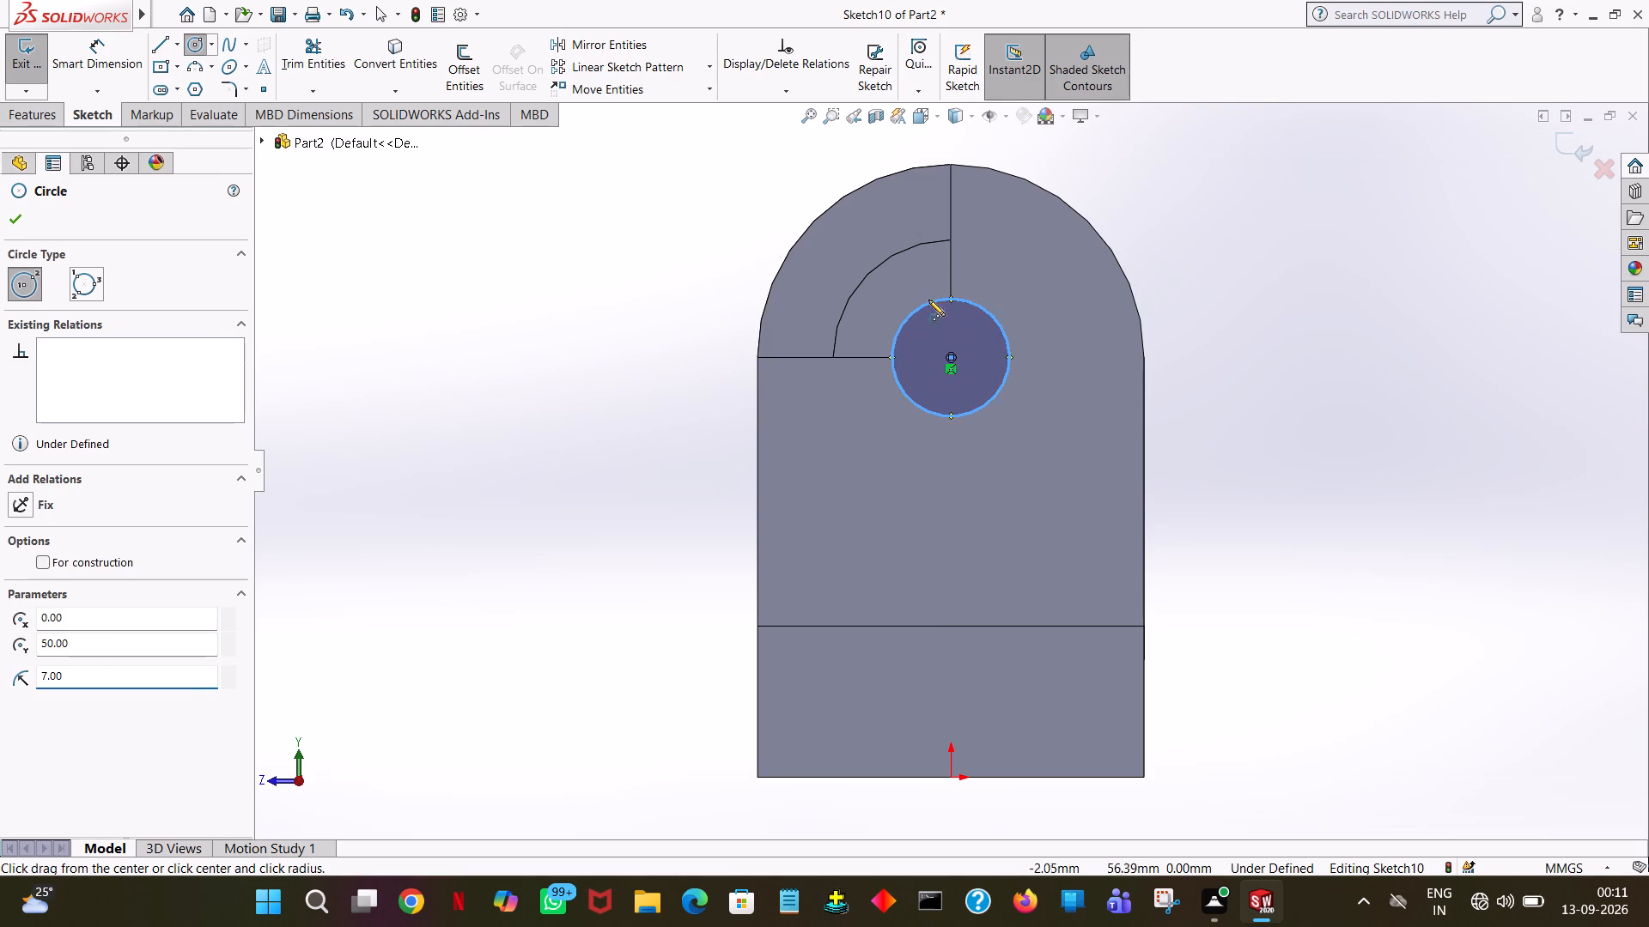
click(10, 221)
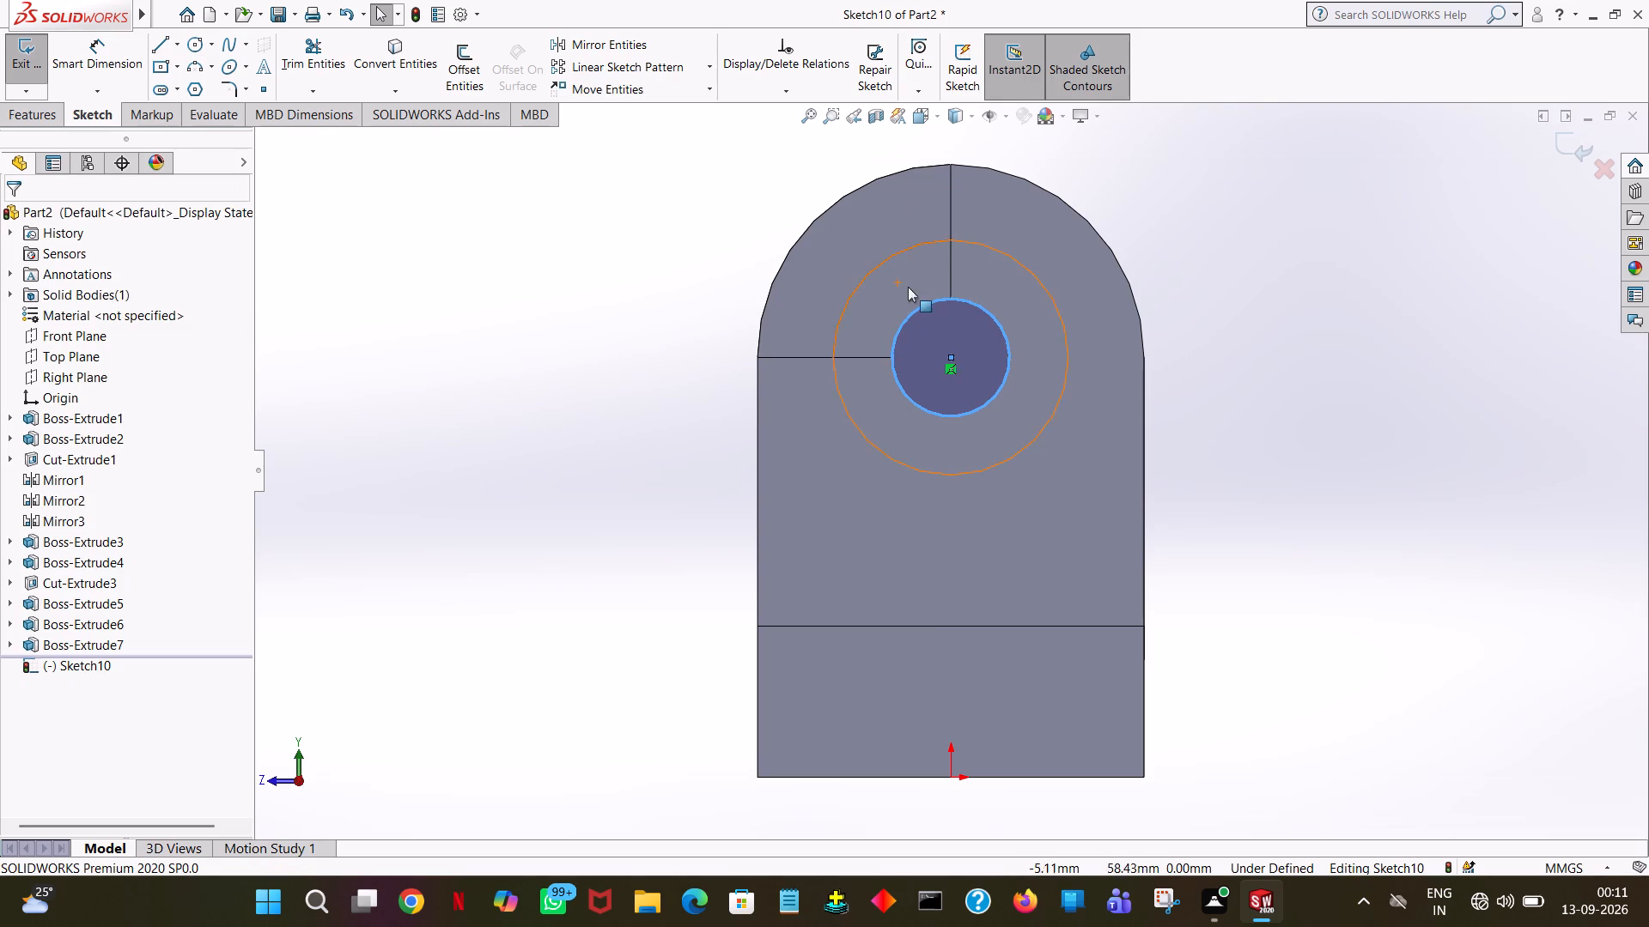
Extrude-cut the circle to a blind depth of 74 mm, through the boss and the rounded upright.
middle_drag(672, 285, 765, 284)
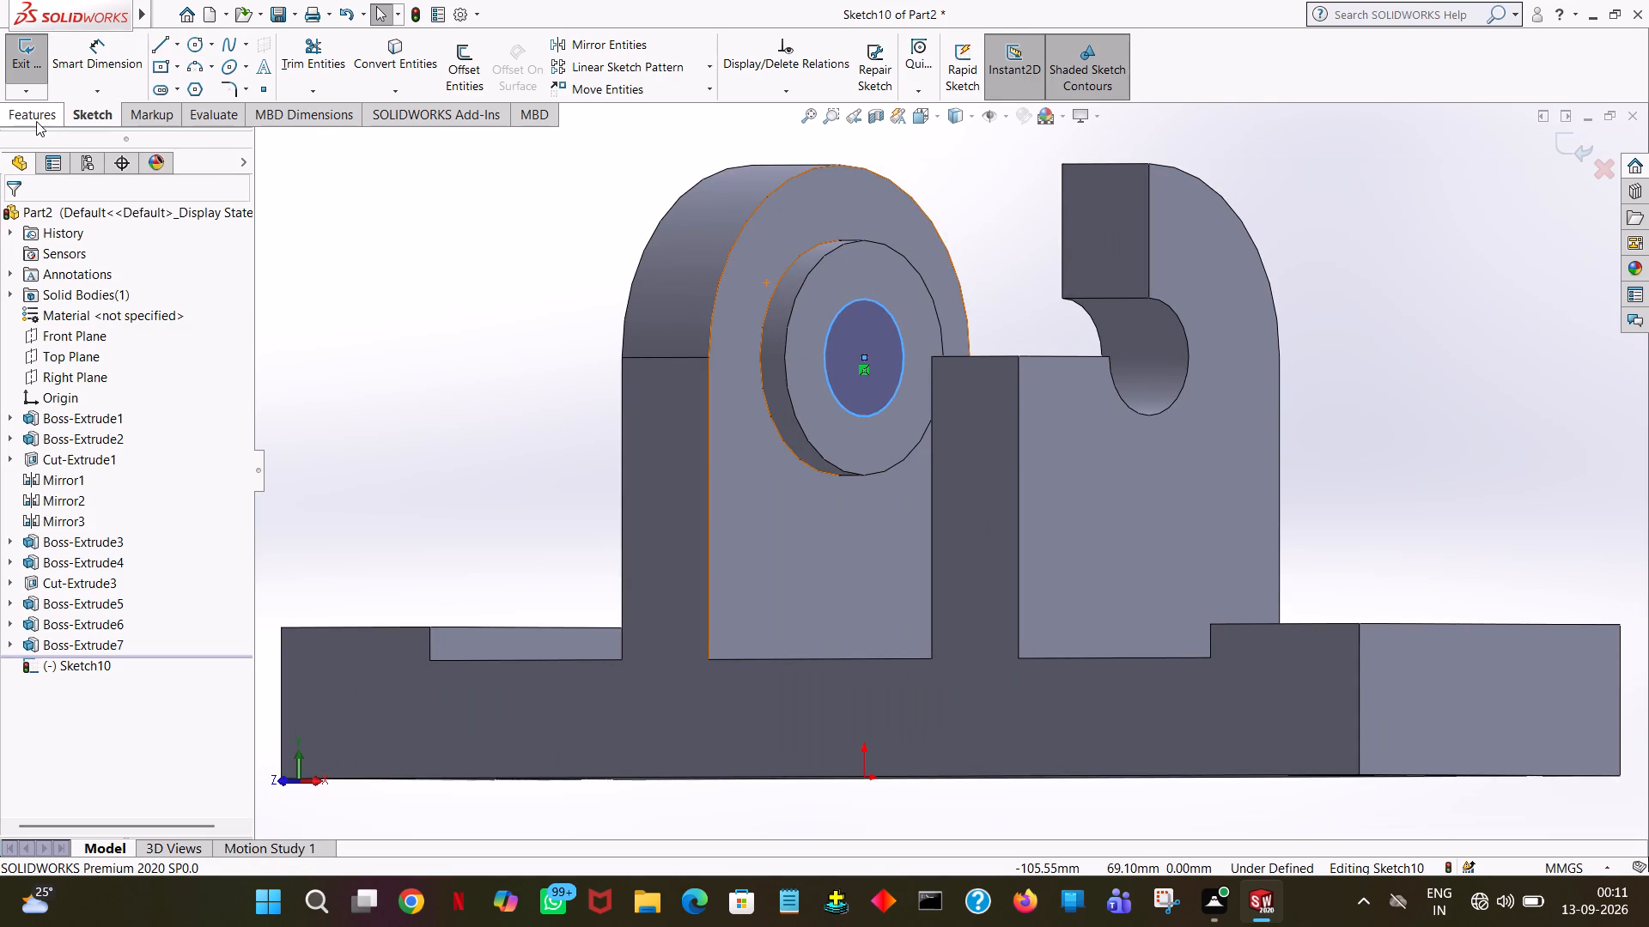
click(36, 121)
click(277, 70)
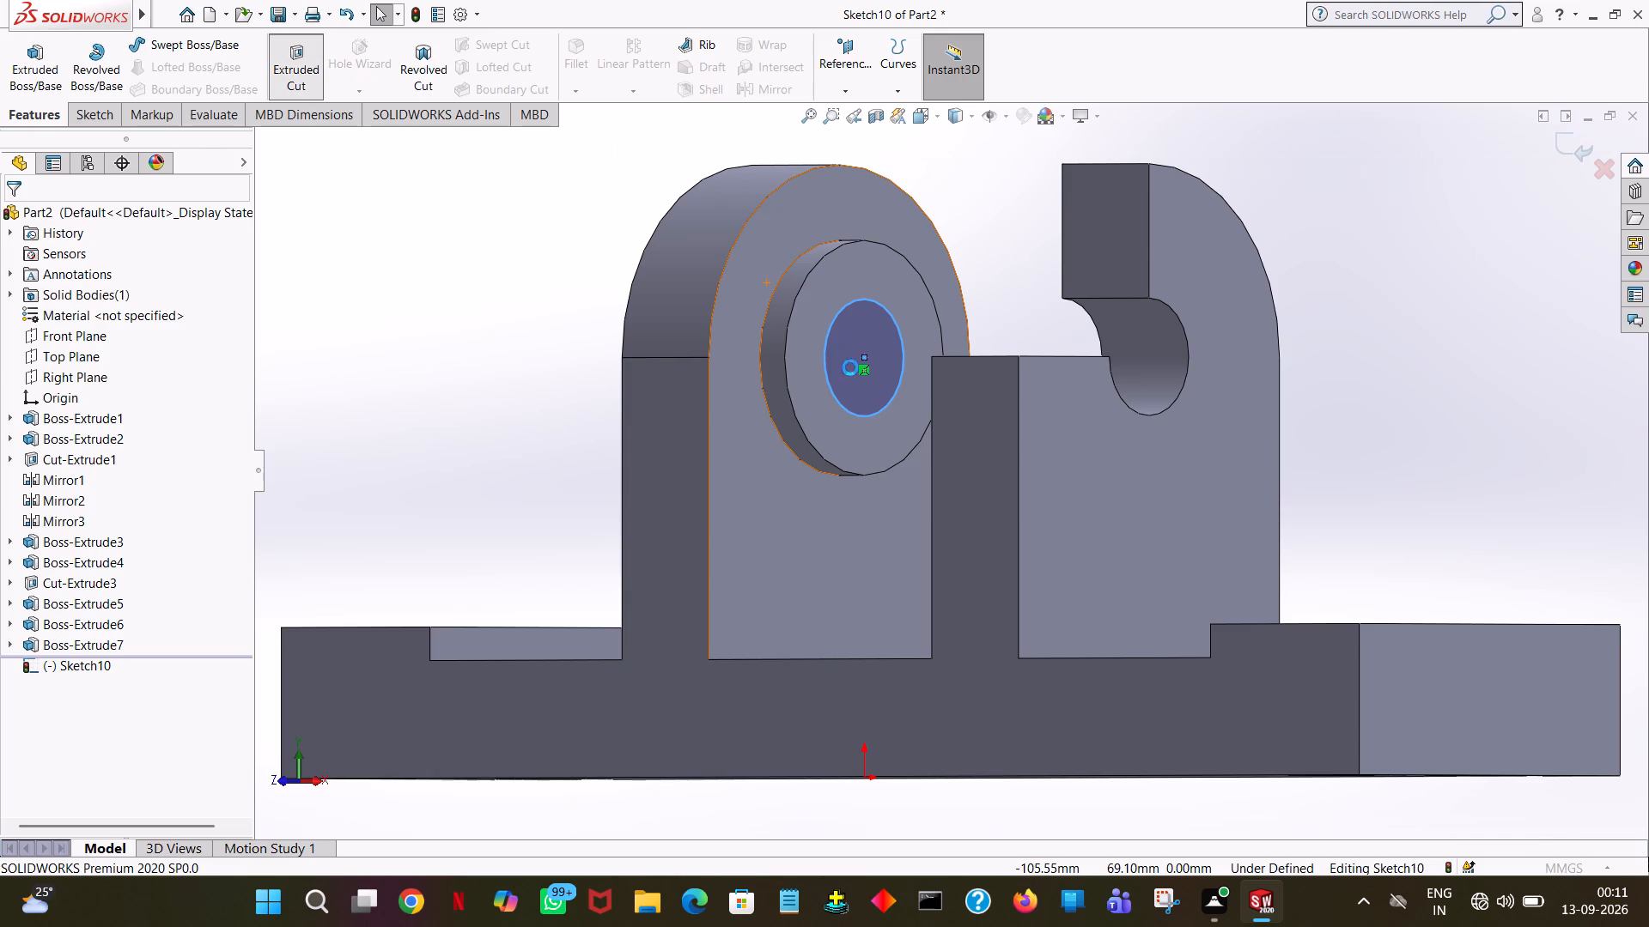
drag(822, 357, 405, 379)
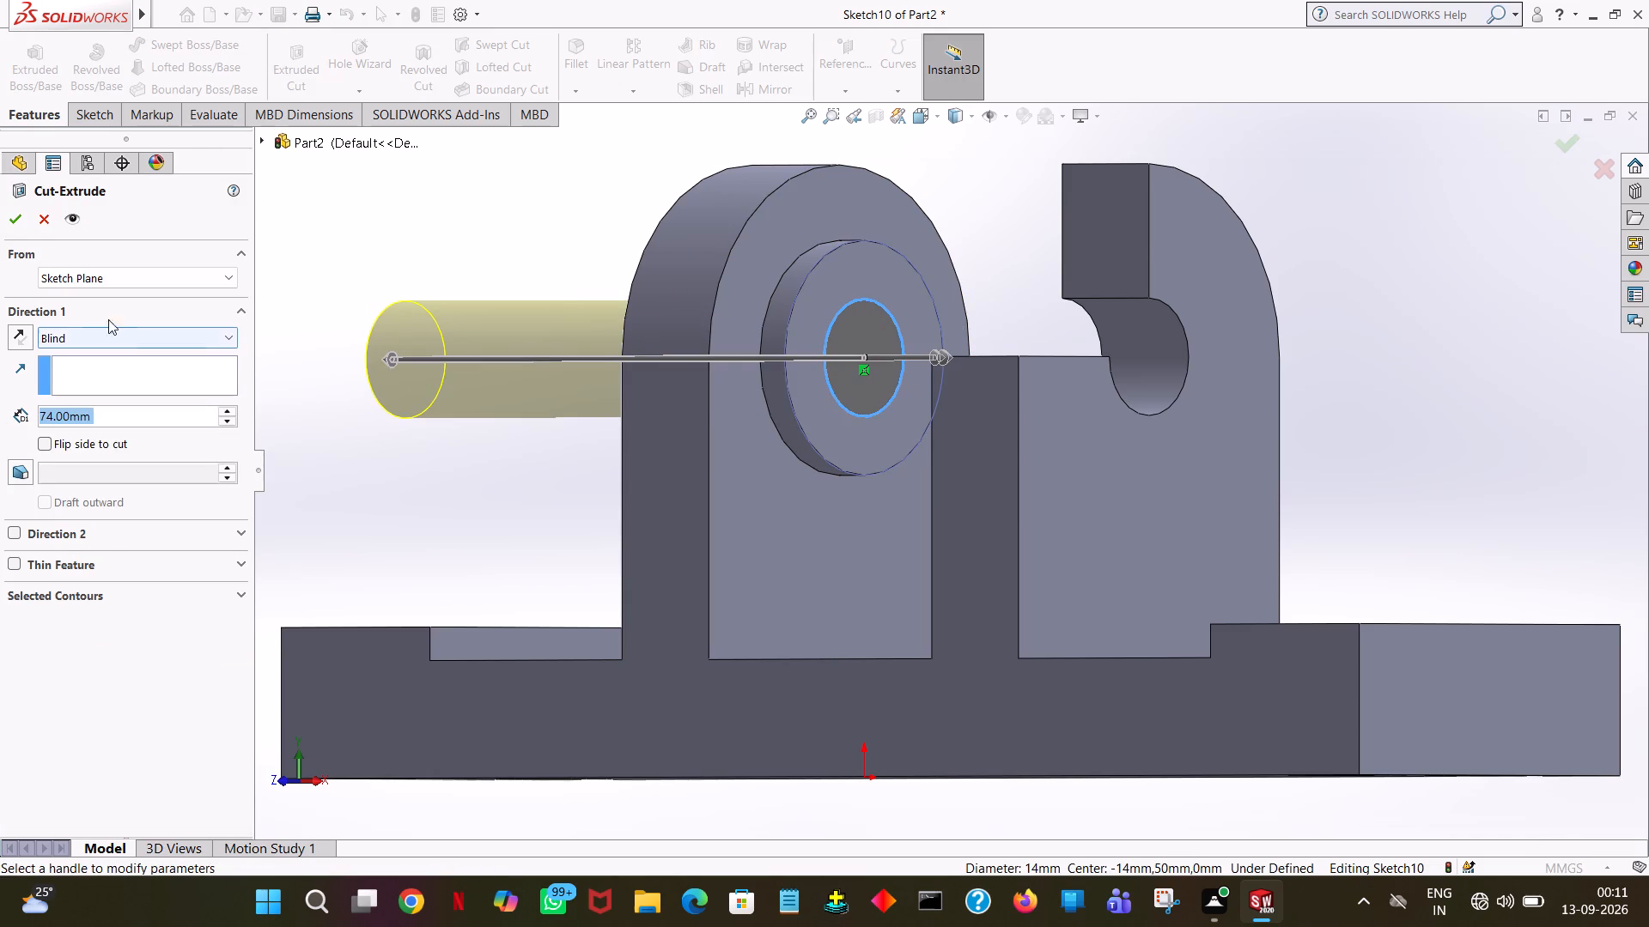
click(16, 229)
click(460, 219)
Start a boss sketch on the rounded upright's outer face and draw a 14 mm radius circle concentric with the hole.
middle_drag(549, 210, 548, 214)
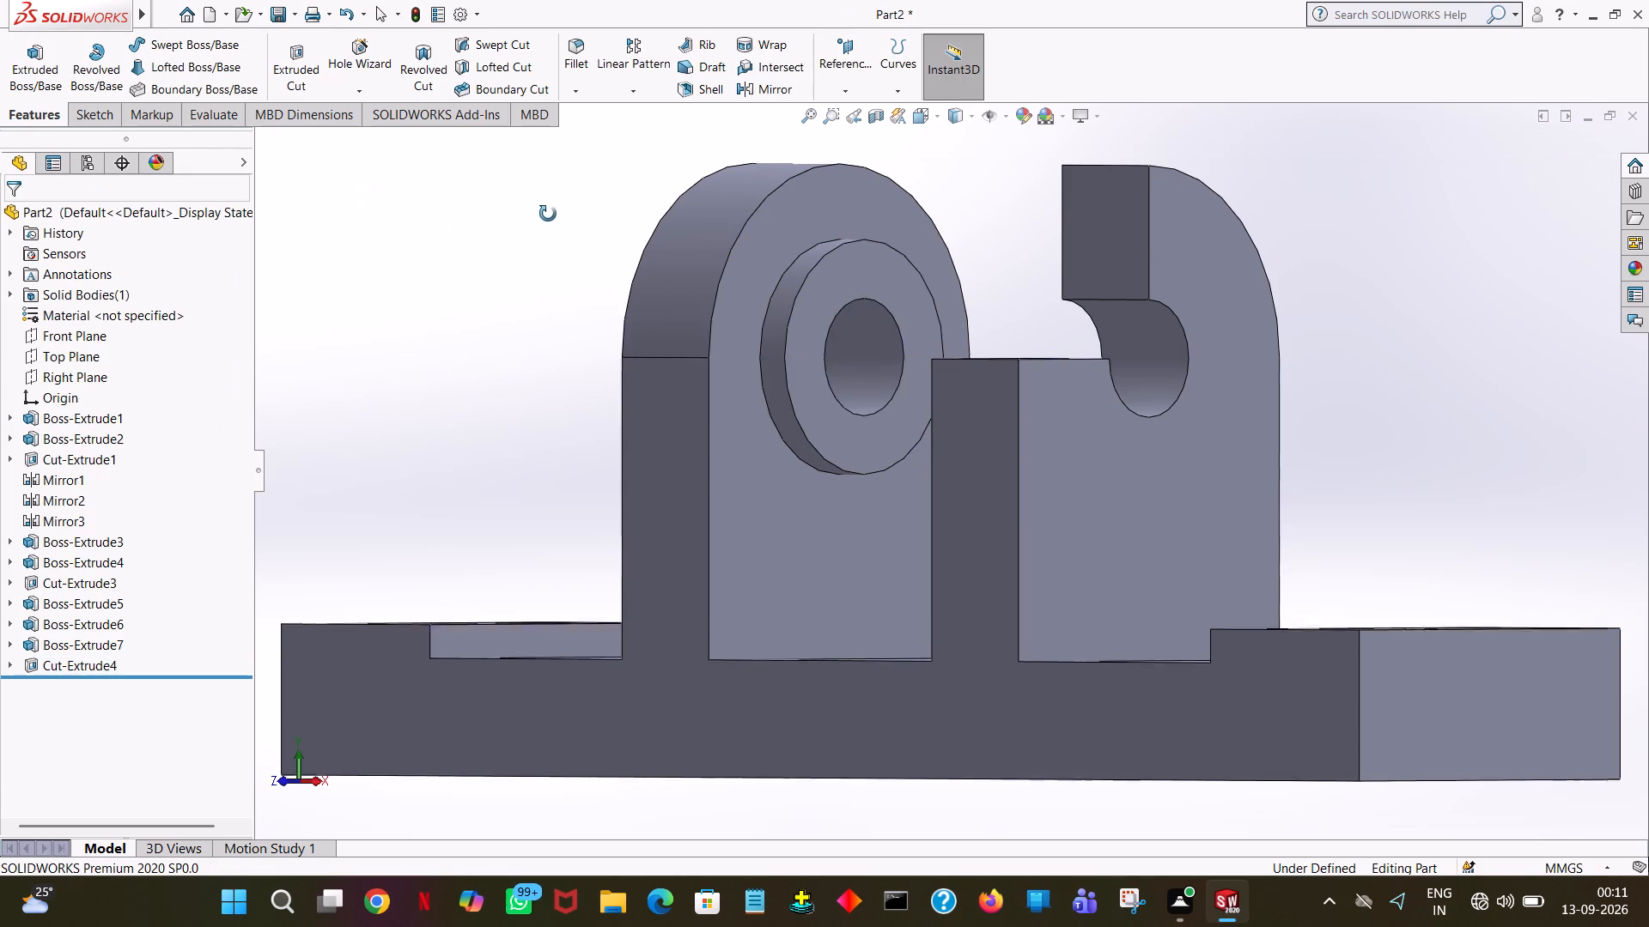
middle_drag(548, 214, 460, 219)
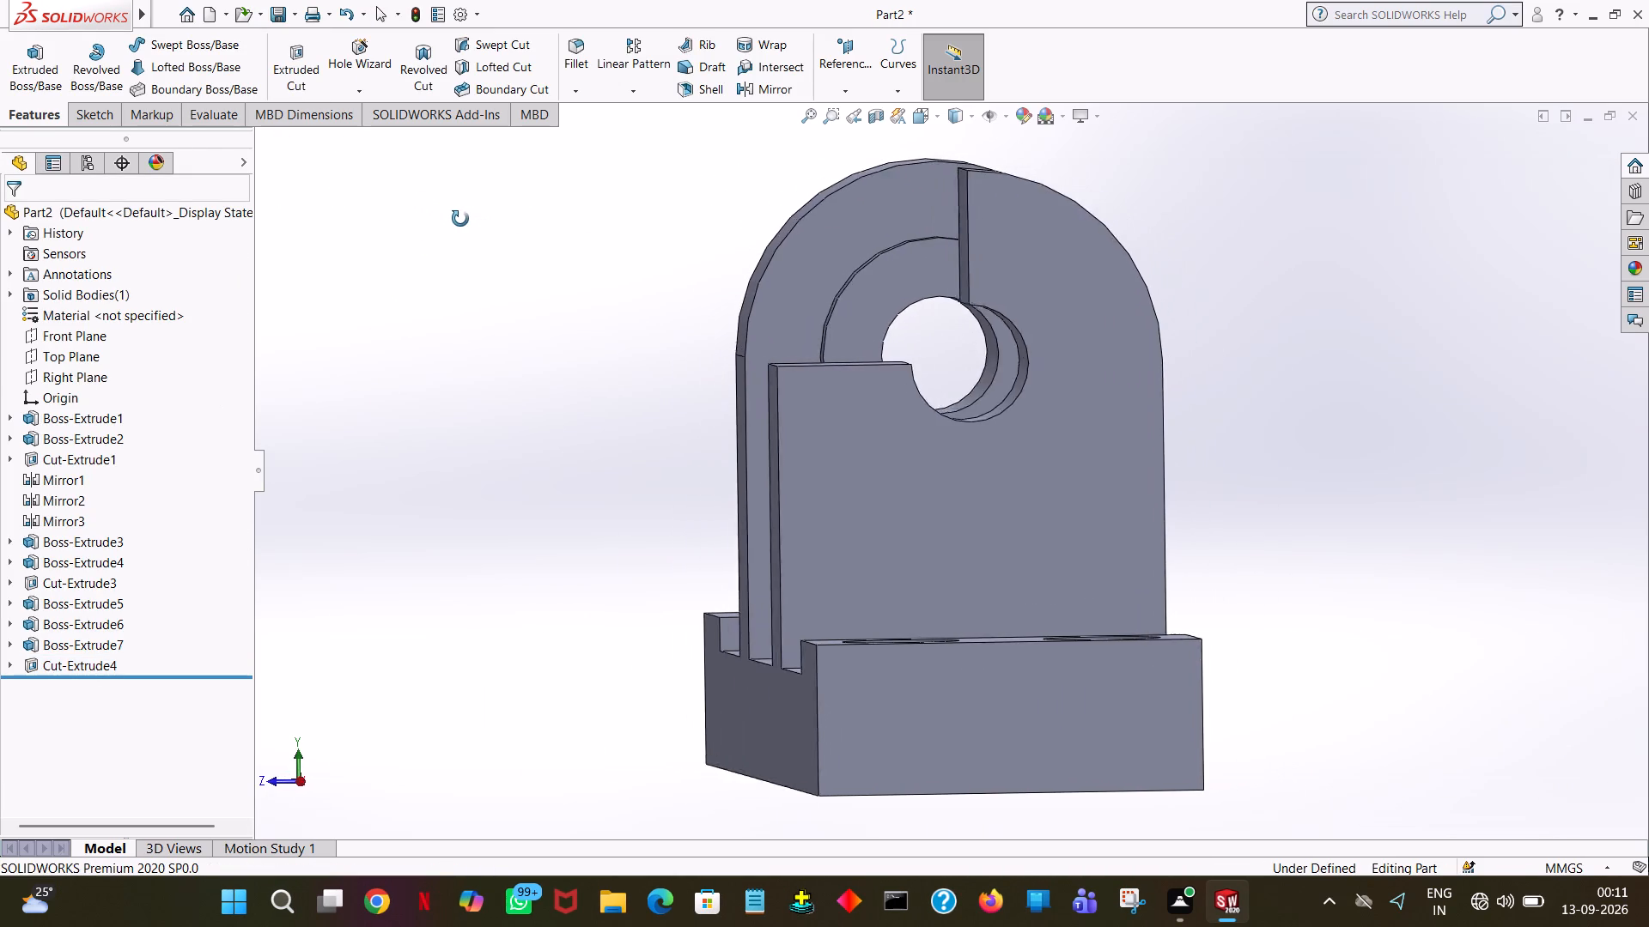
middle_drag(460, 219, 456, 219)
middle_drag(841, 329, 1090, 367)
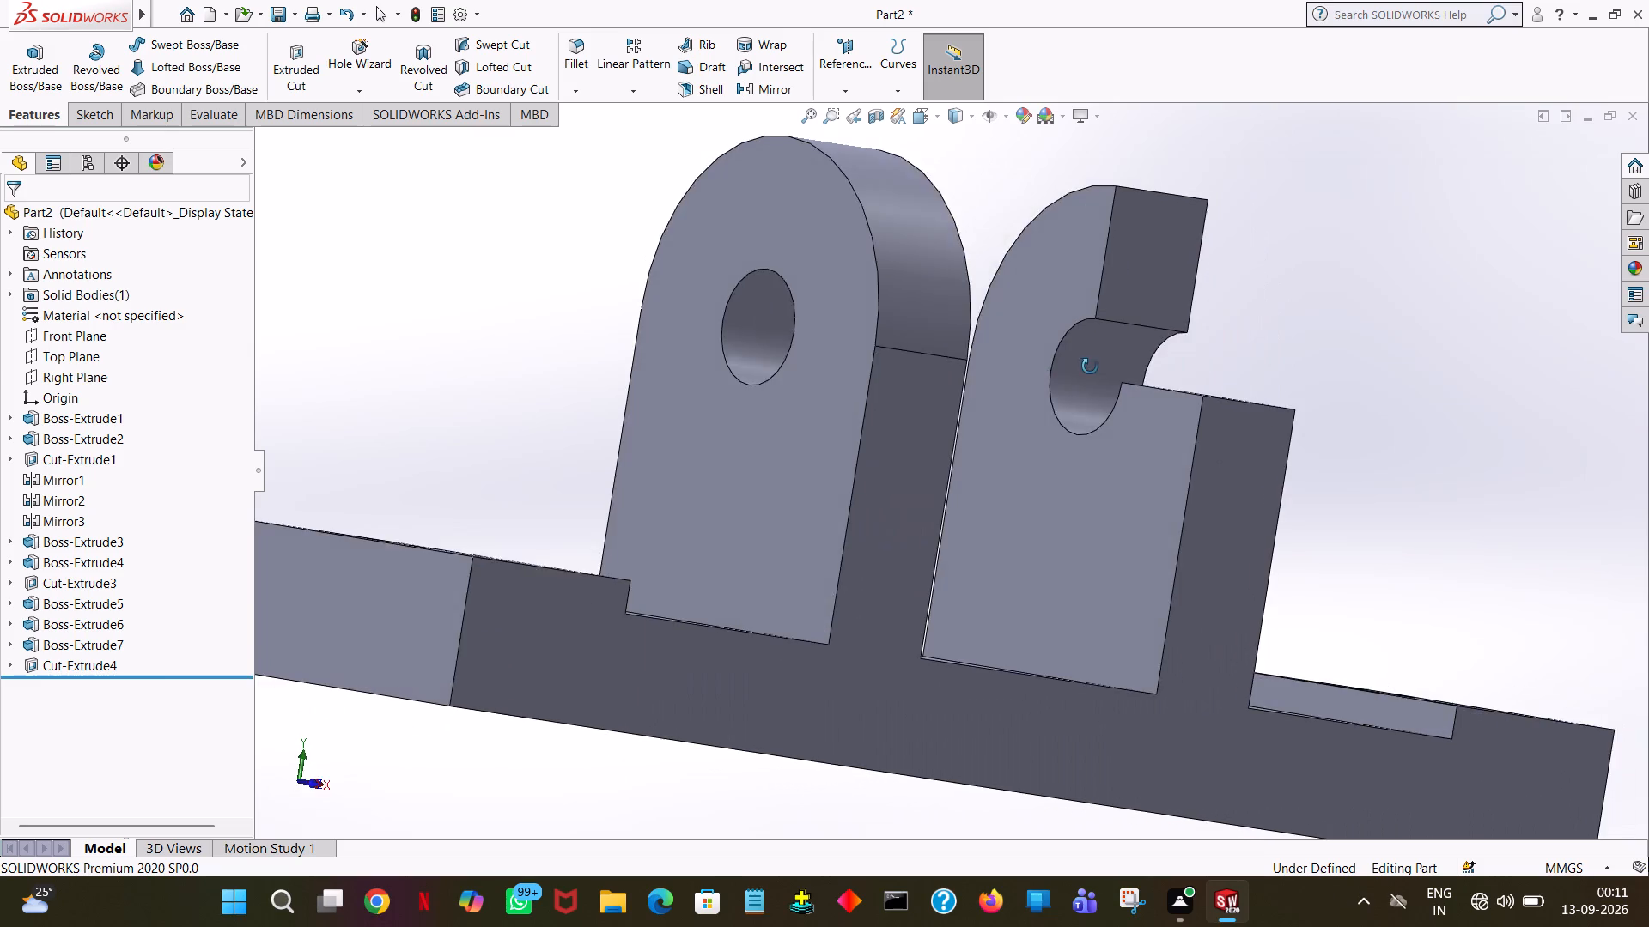
middle_drag(1090, 367, 1644, 385)
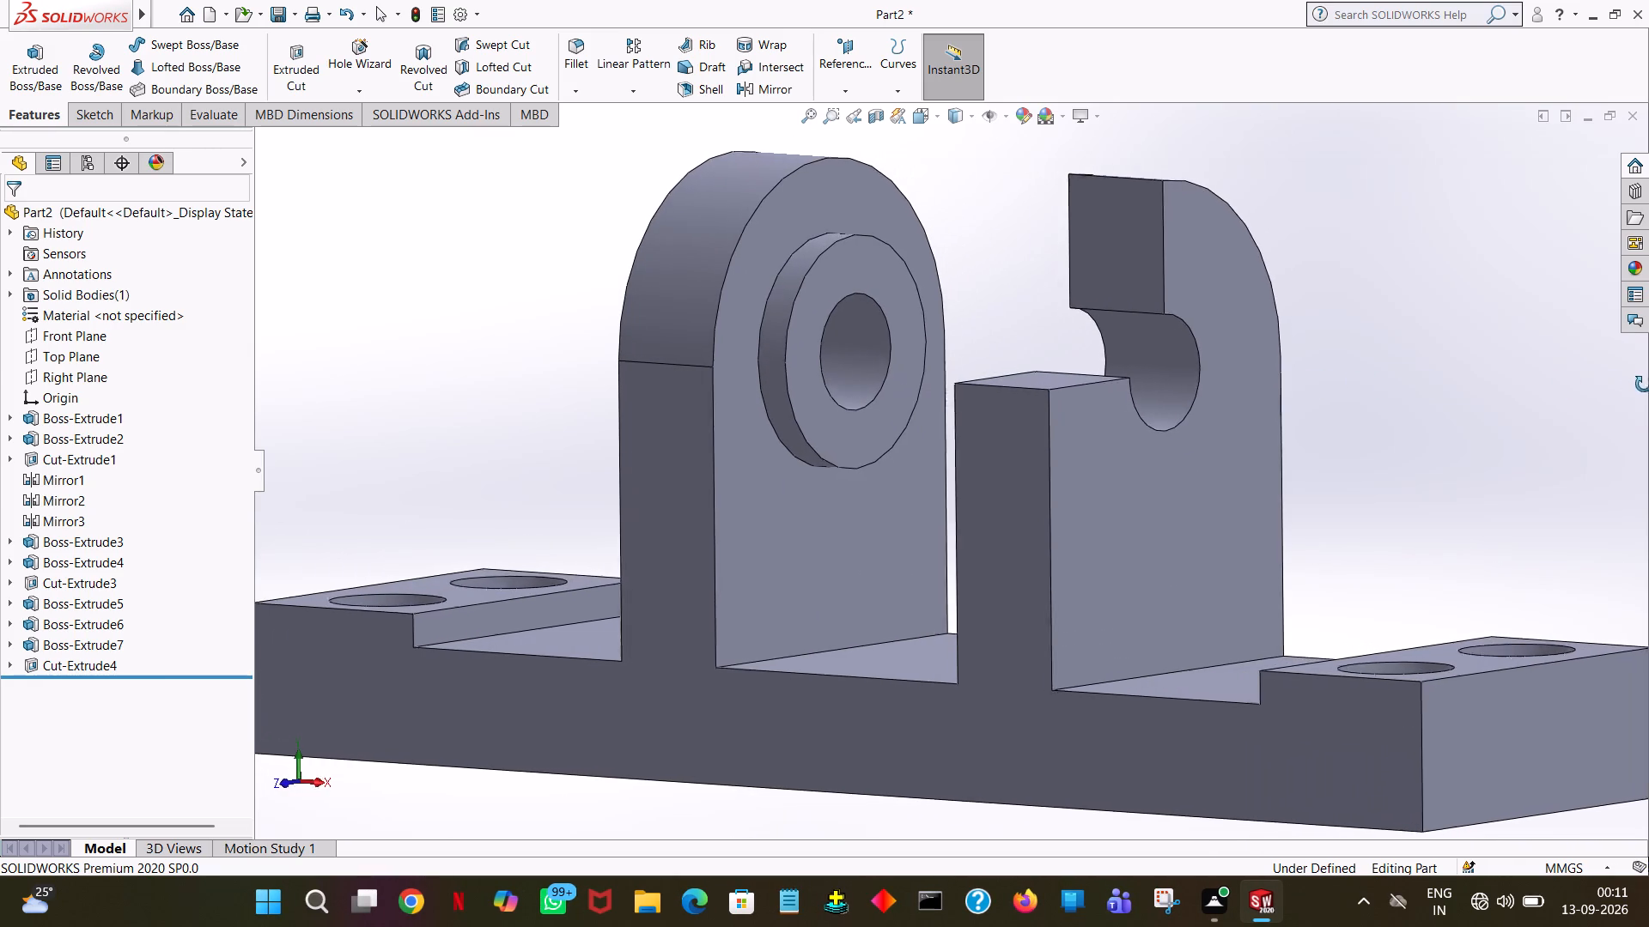
middle_drag(1644, 385, 1168, 455)
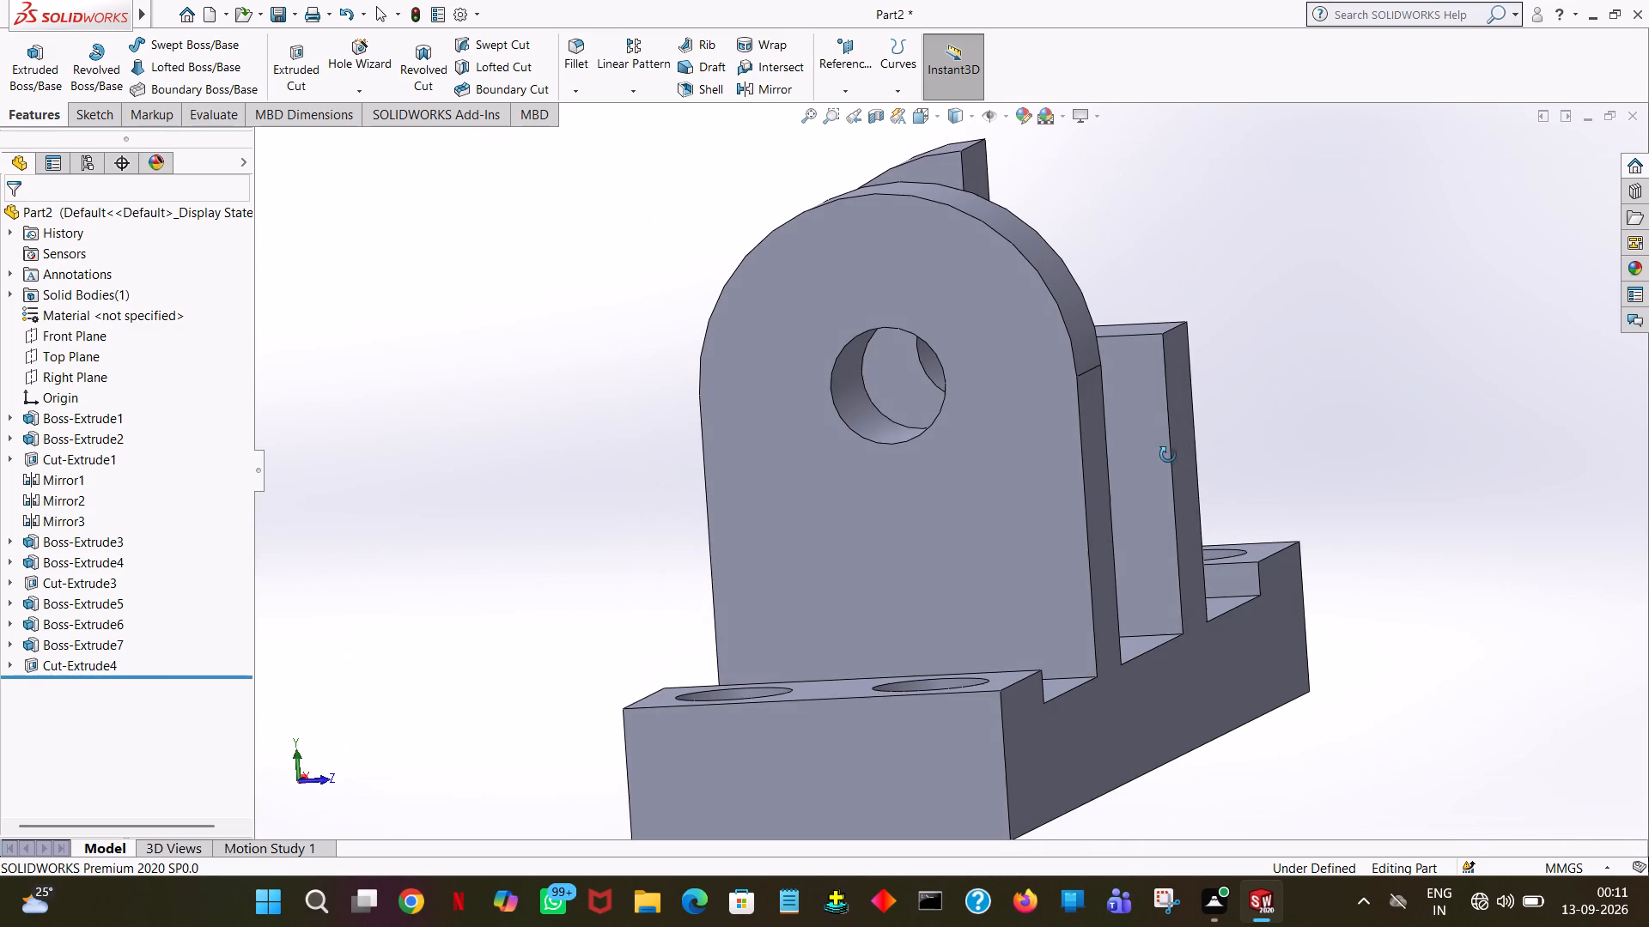
middle_drag(1168, 455, 1169, 455)
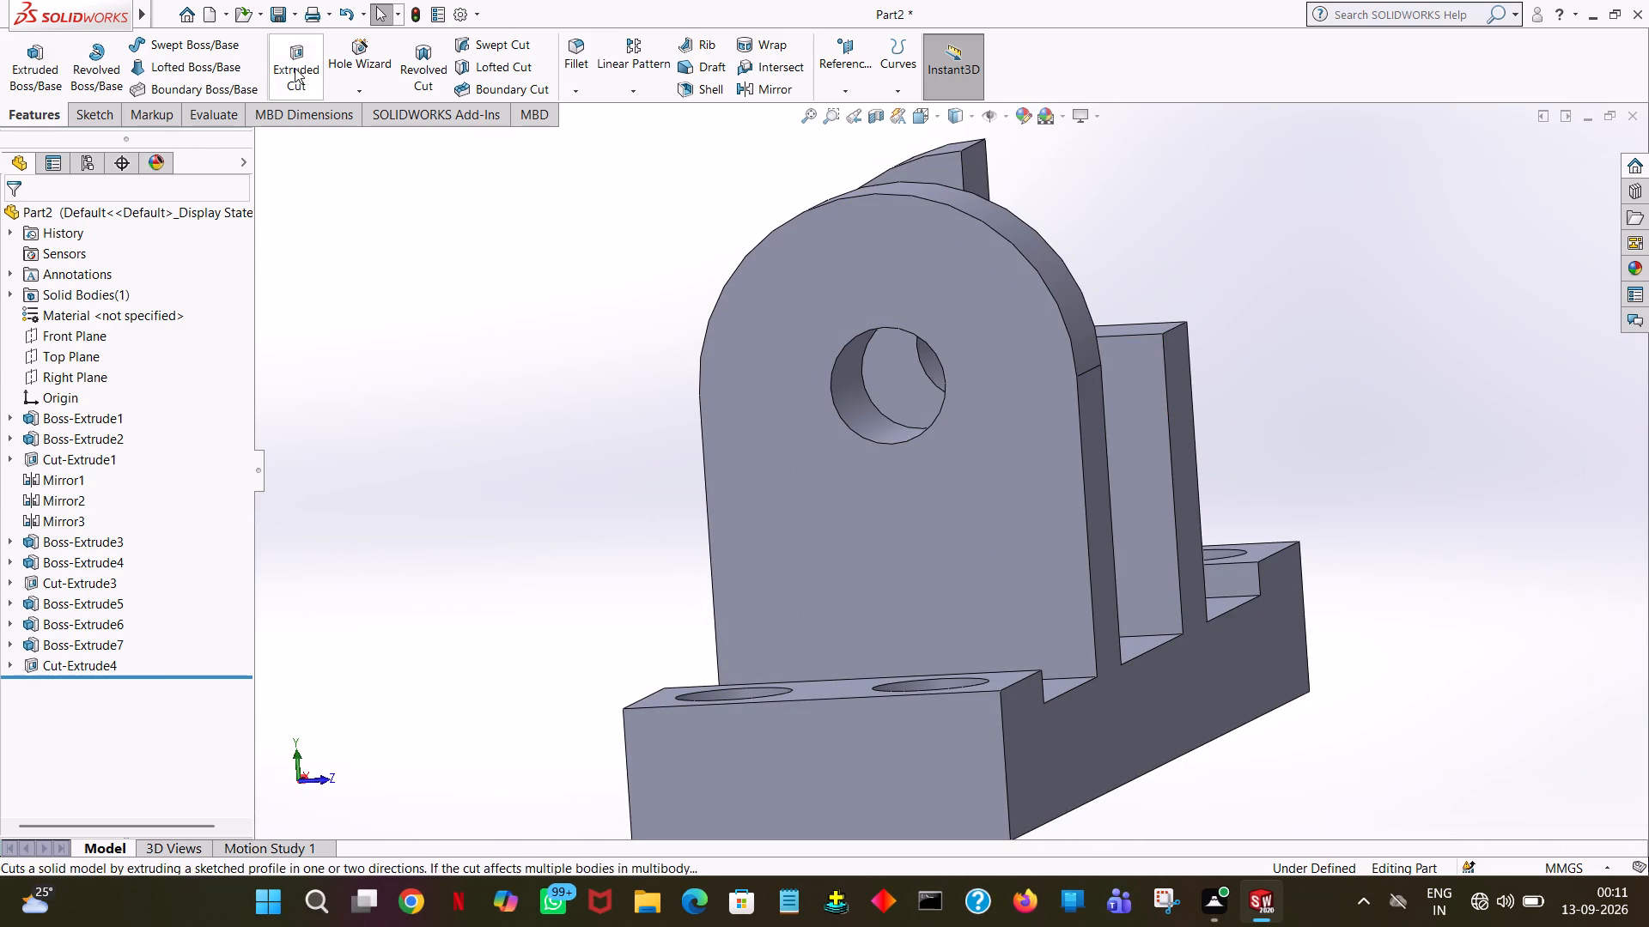
click(14, 61)
click(931, 277)
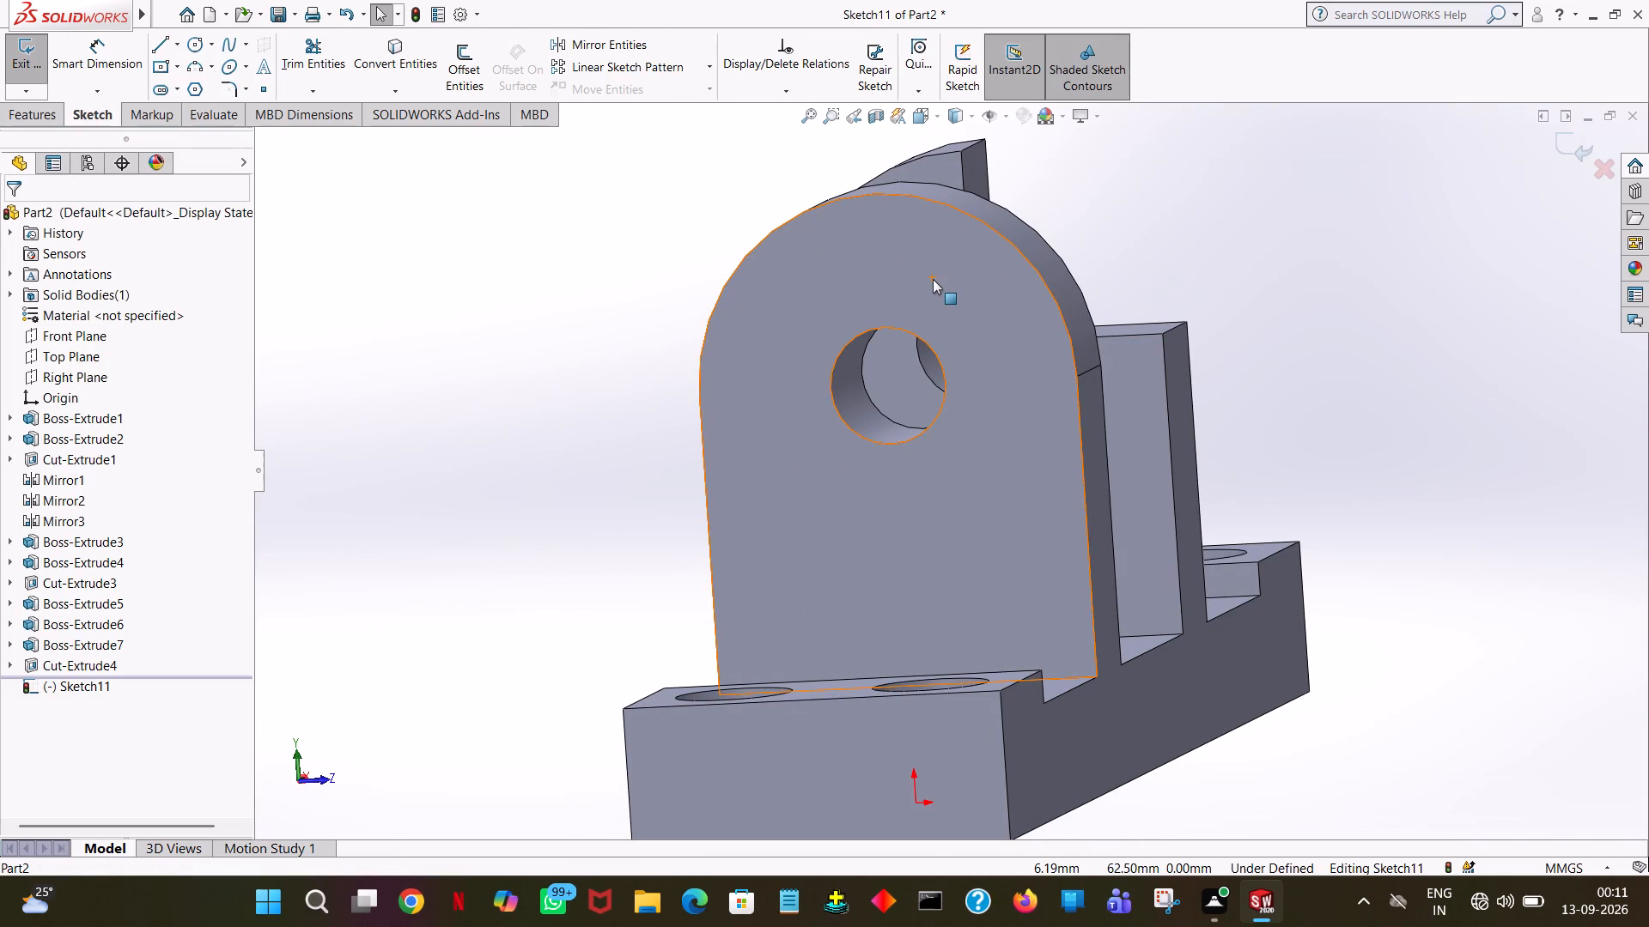
key(space)
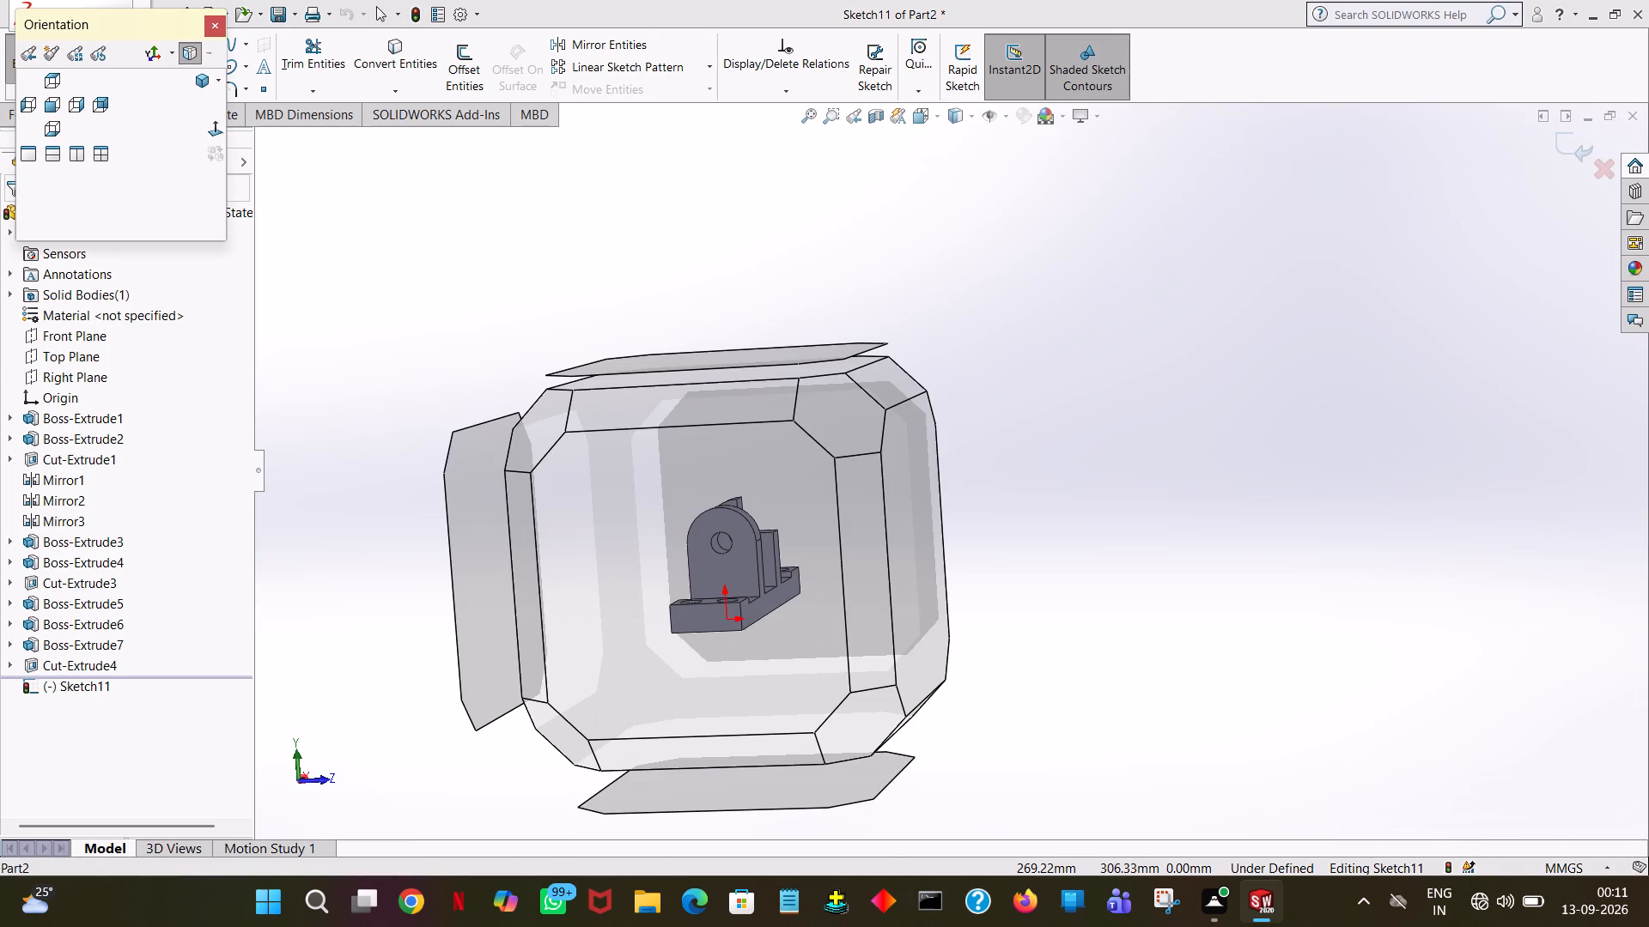
click(211, 125)
click(195, 46)
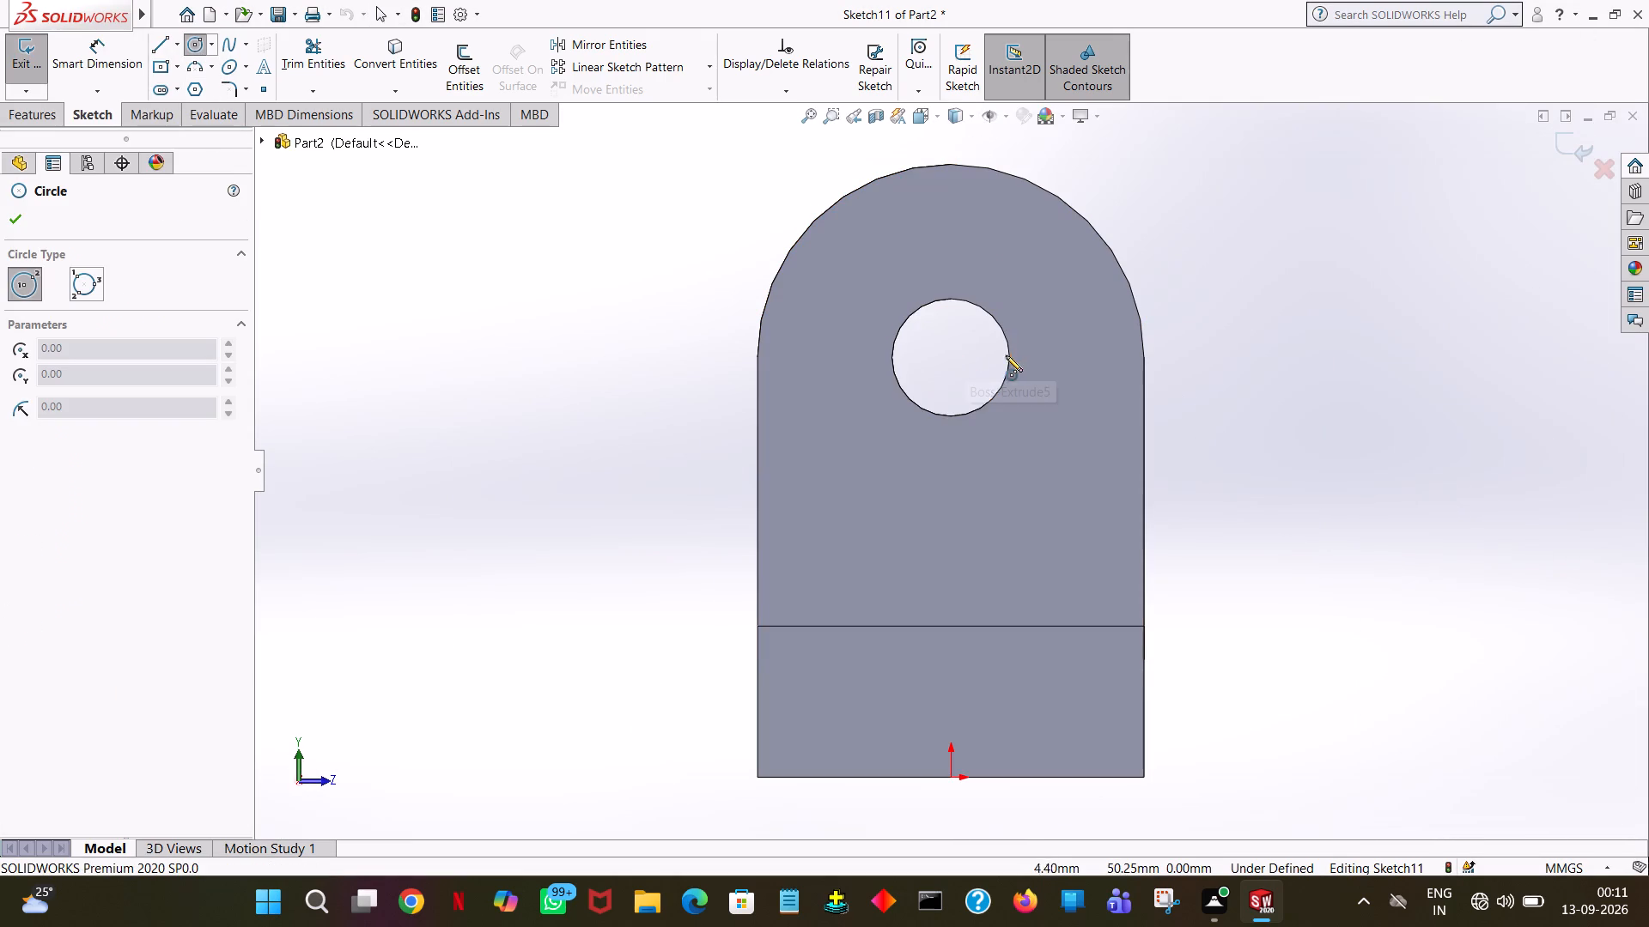
click(950, 354)
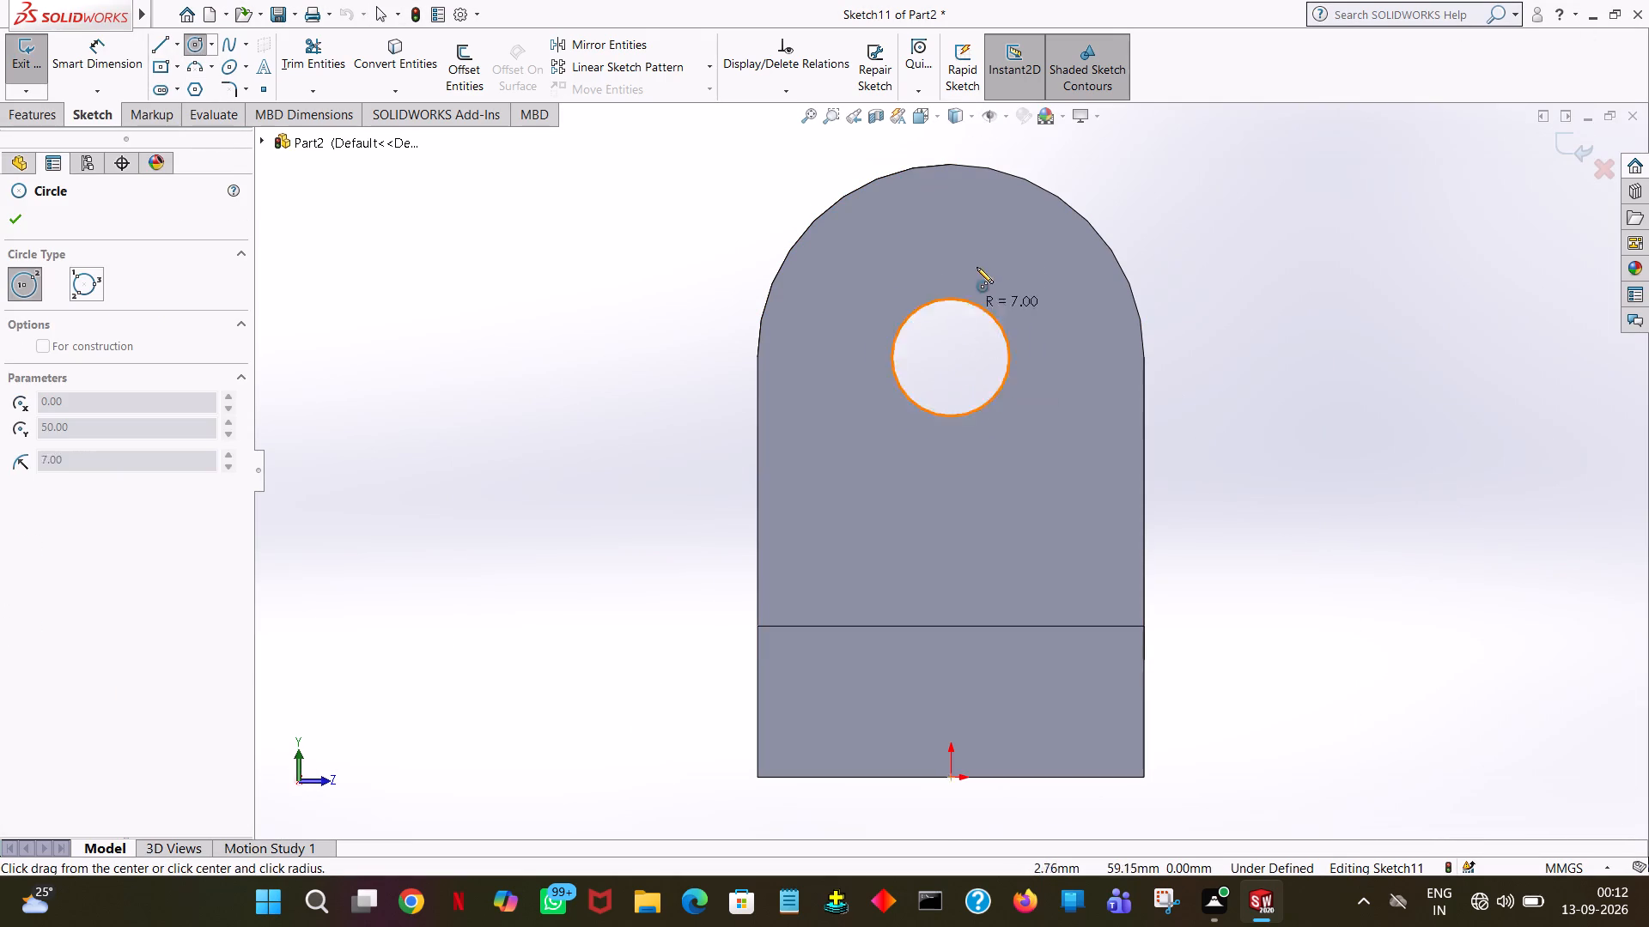
click(980, 243)
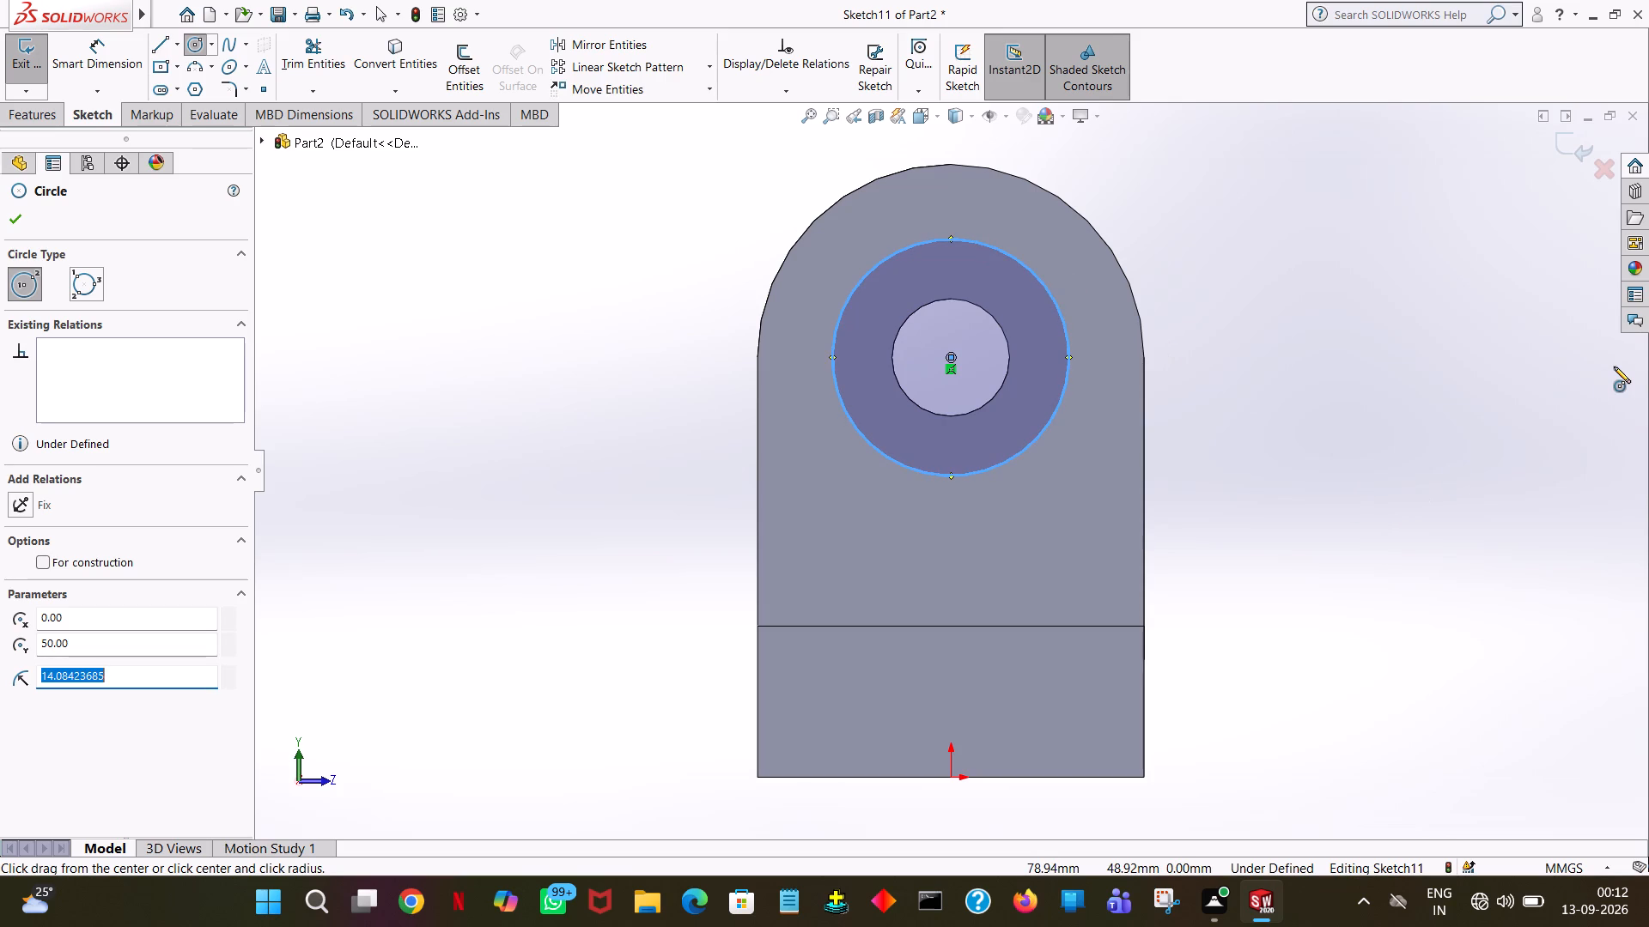
text(28/2)
key(Return)
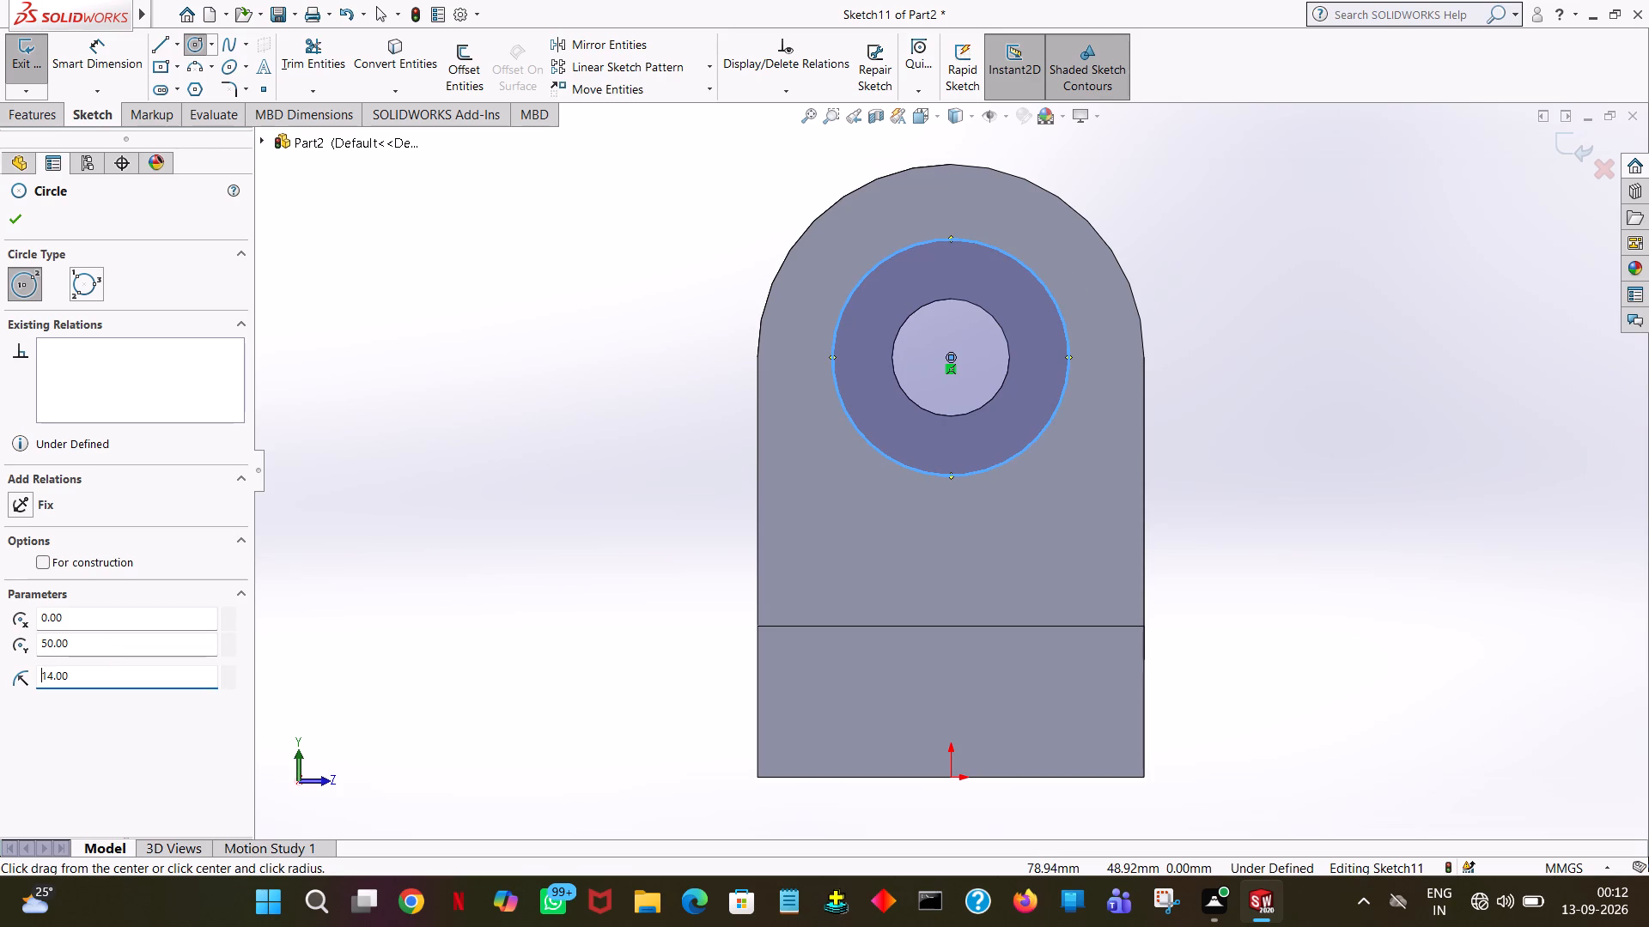
click(21, 207)
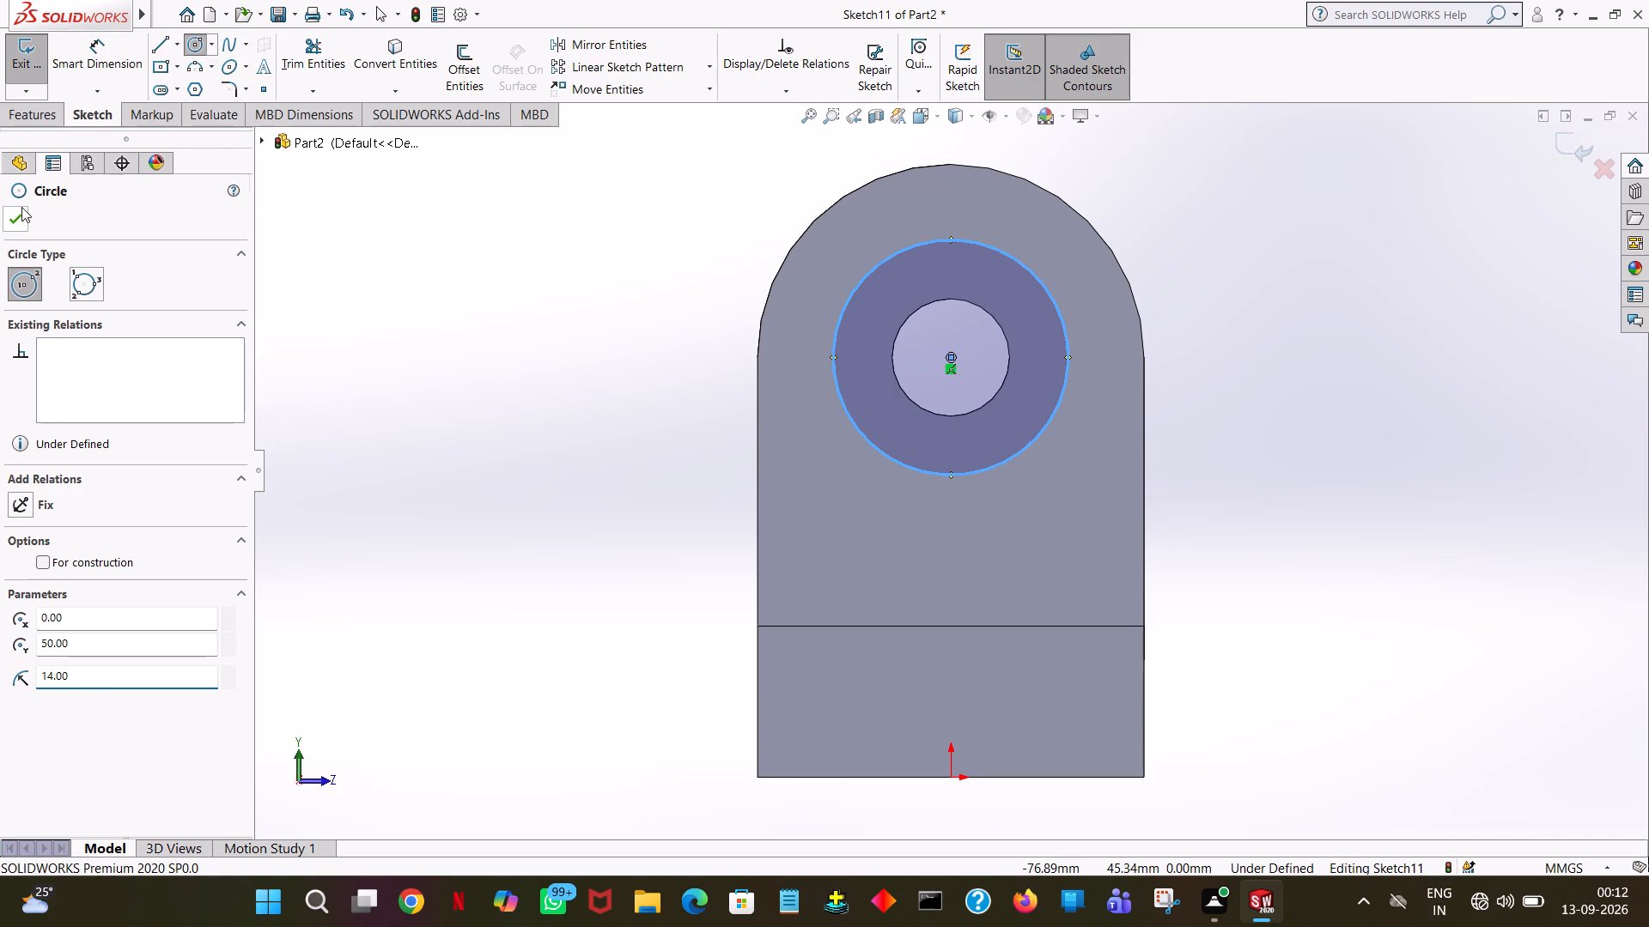
Set up a boss-extrude of the 14 mm radius circle with a blind depth of 4 mm, outward from the upright's outer face.
click(29, 125)
click(49, 65)
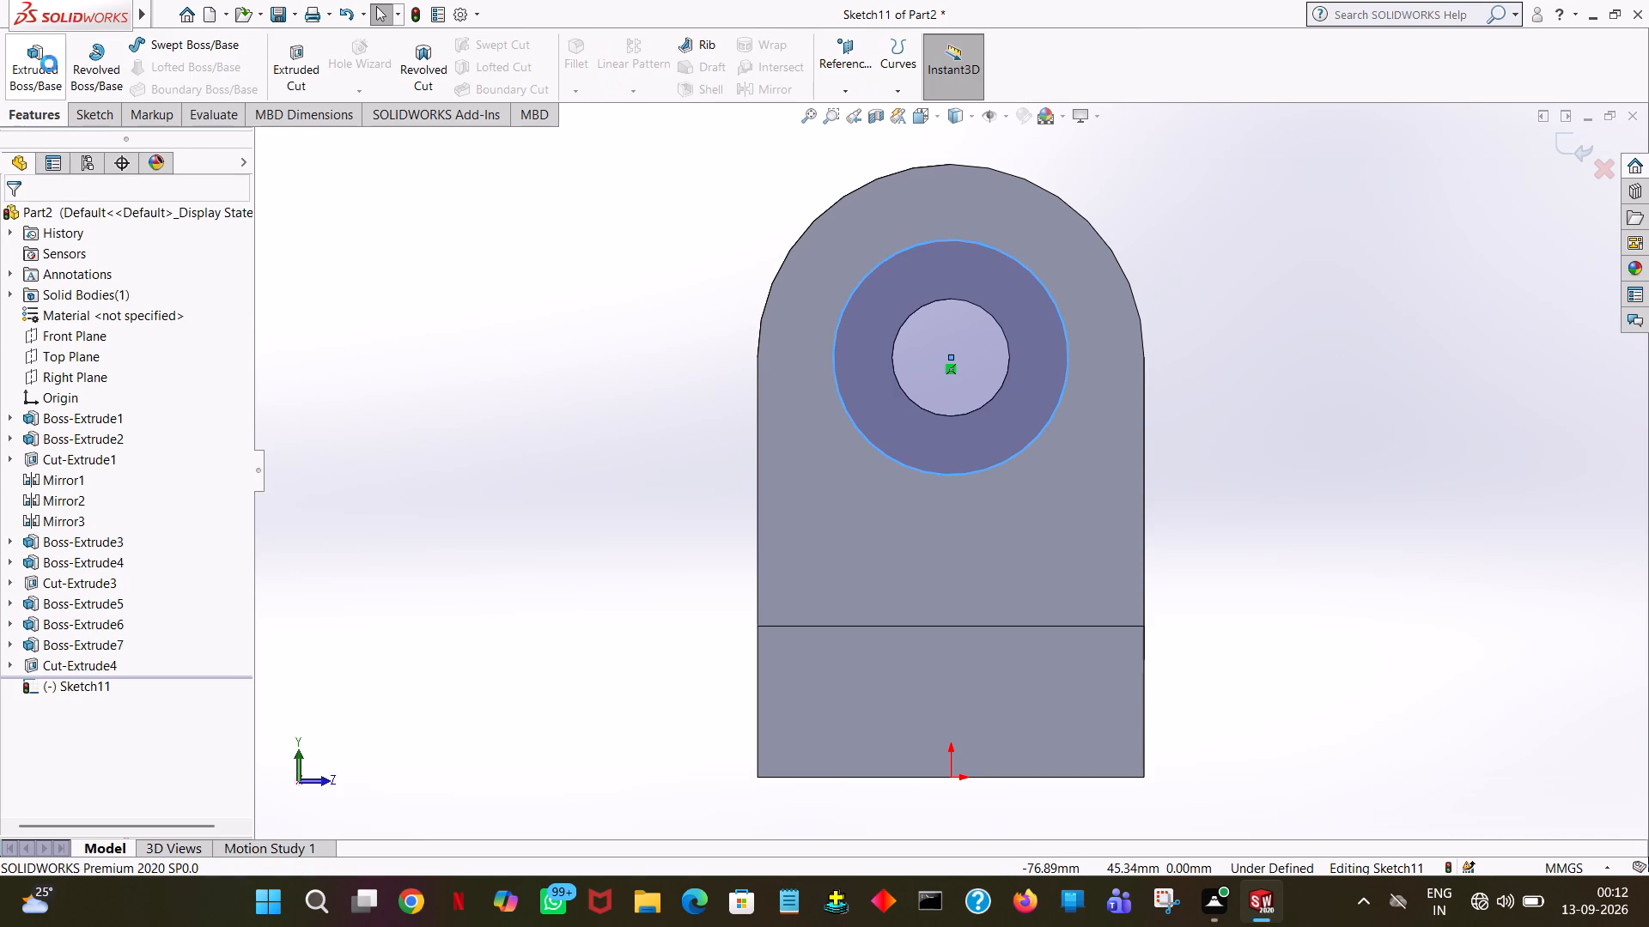
click(1051, 333)
click(1030, 330)
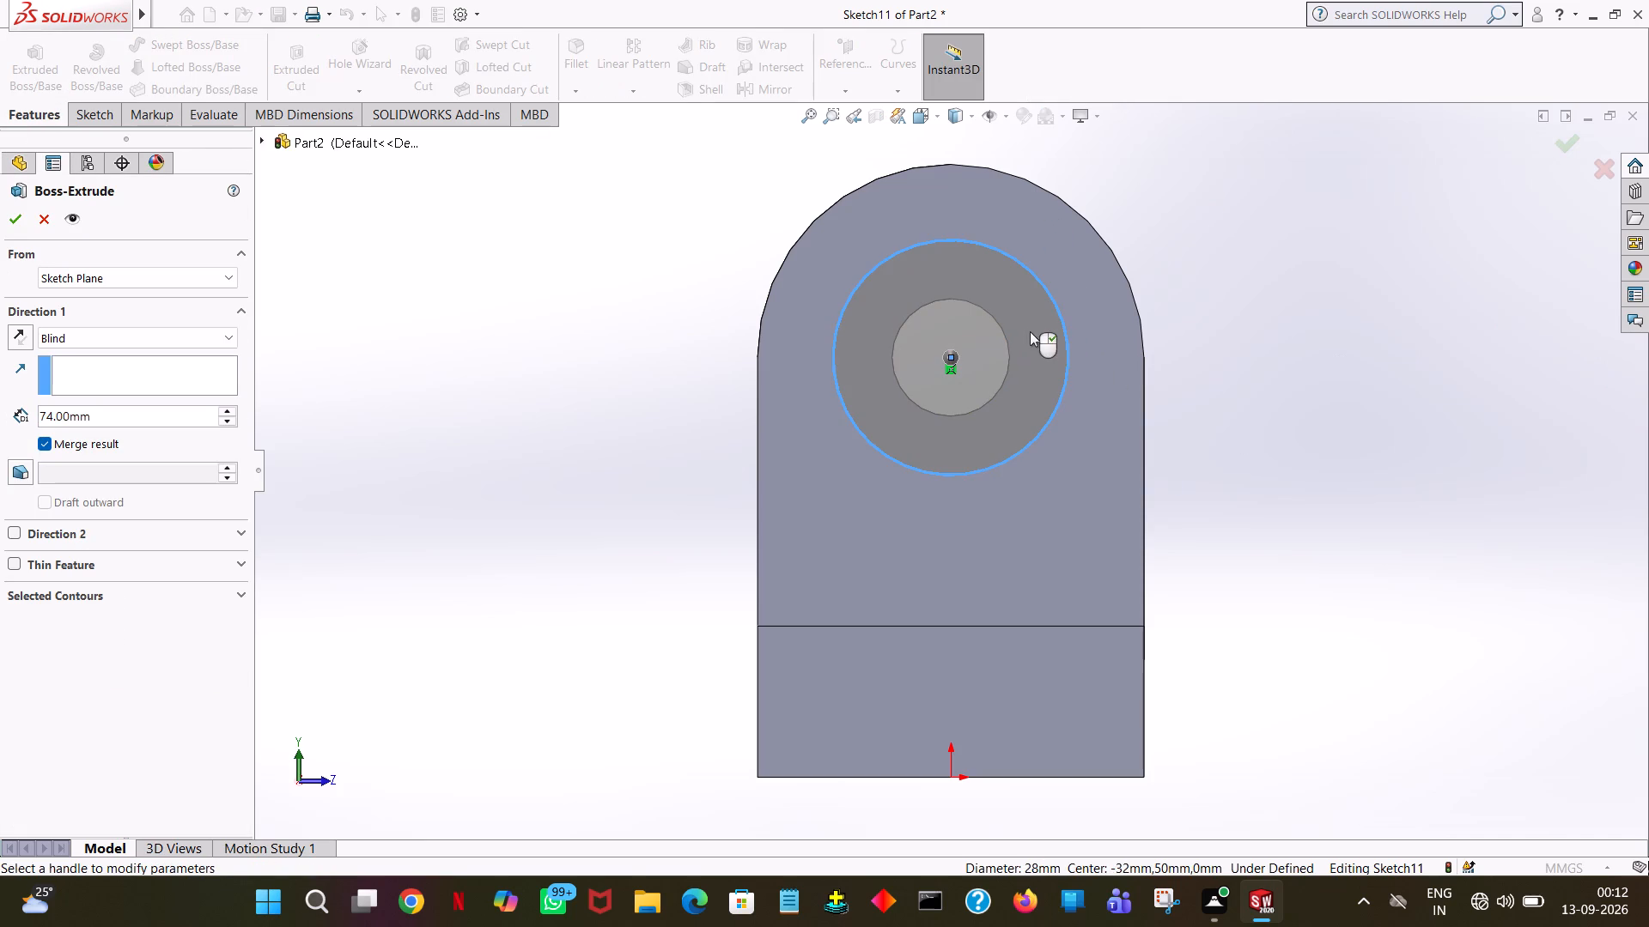
middle_drag(1215, 436, 1126, 417)
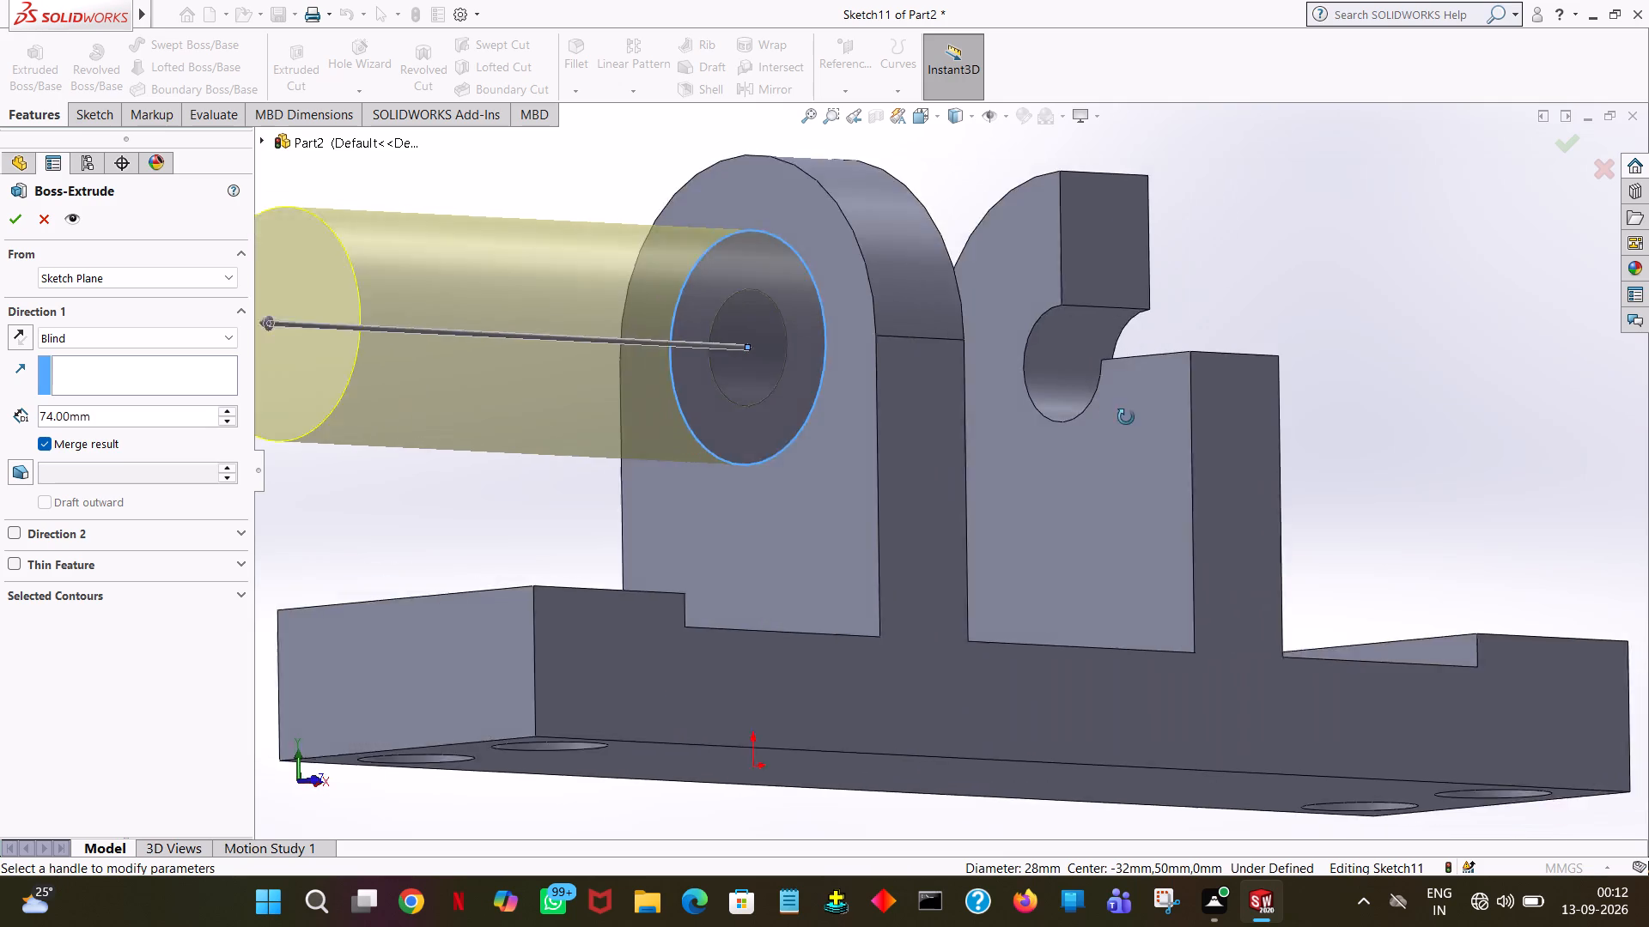
middle_drag(1126, 417, 1177, 431)
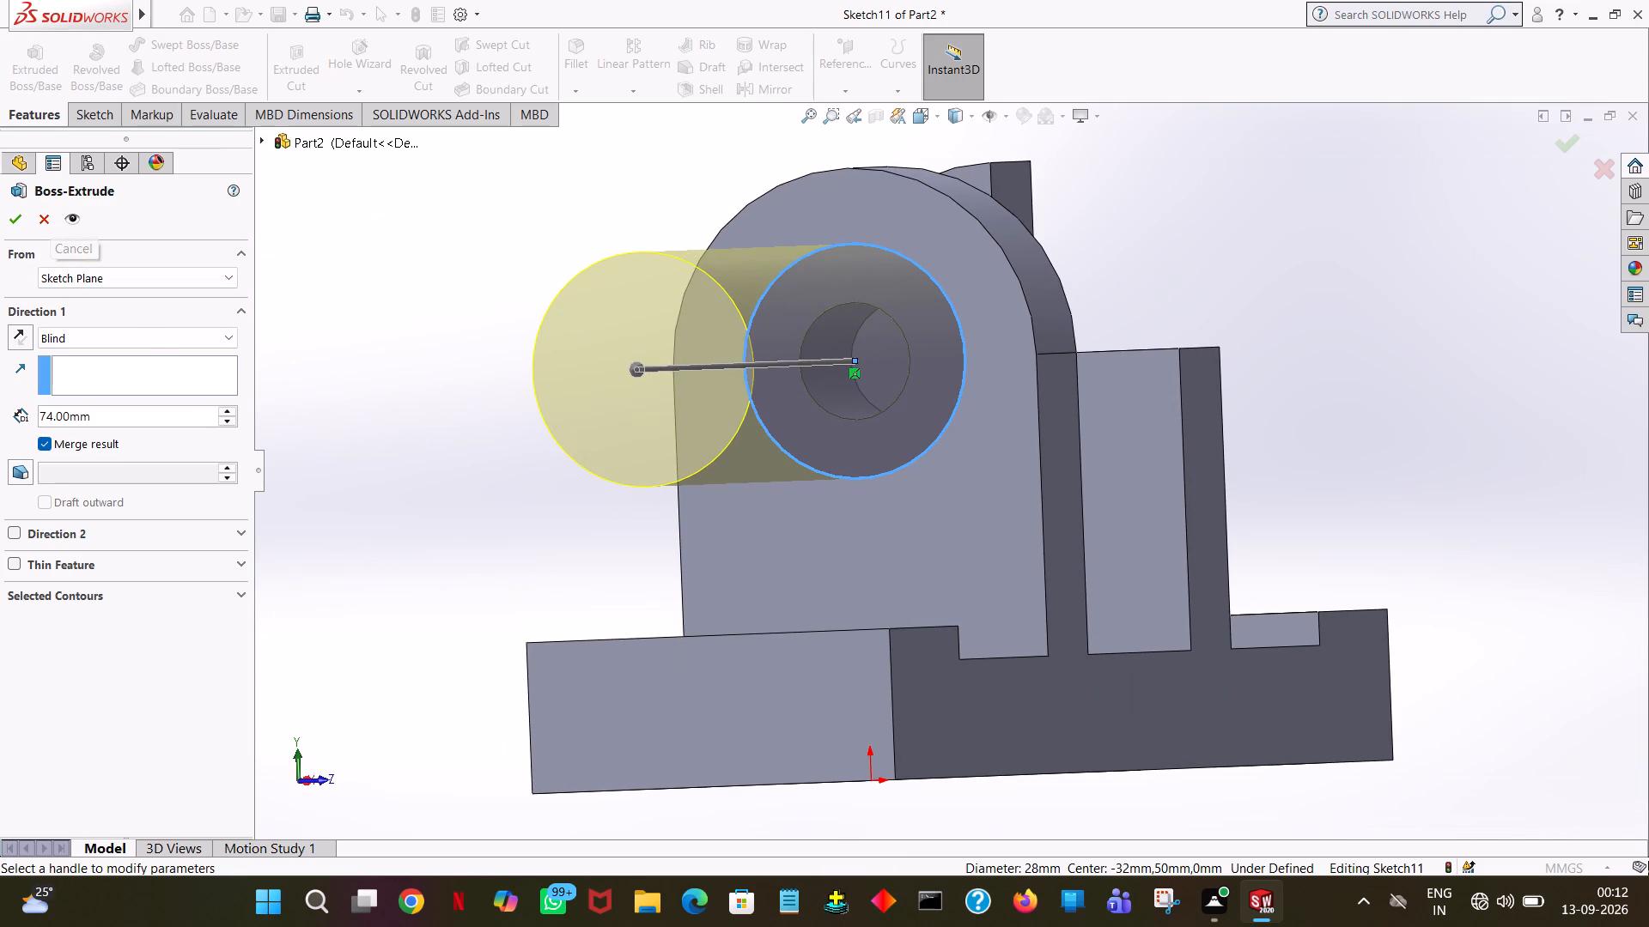
double_click(143, 415)
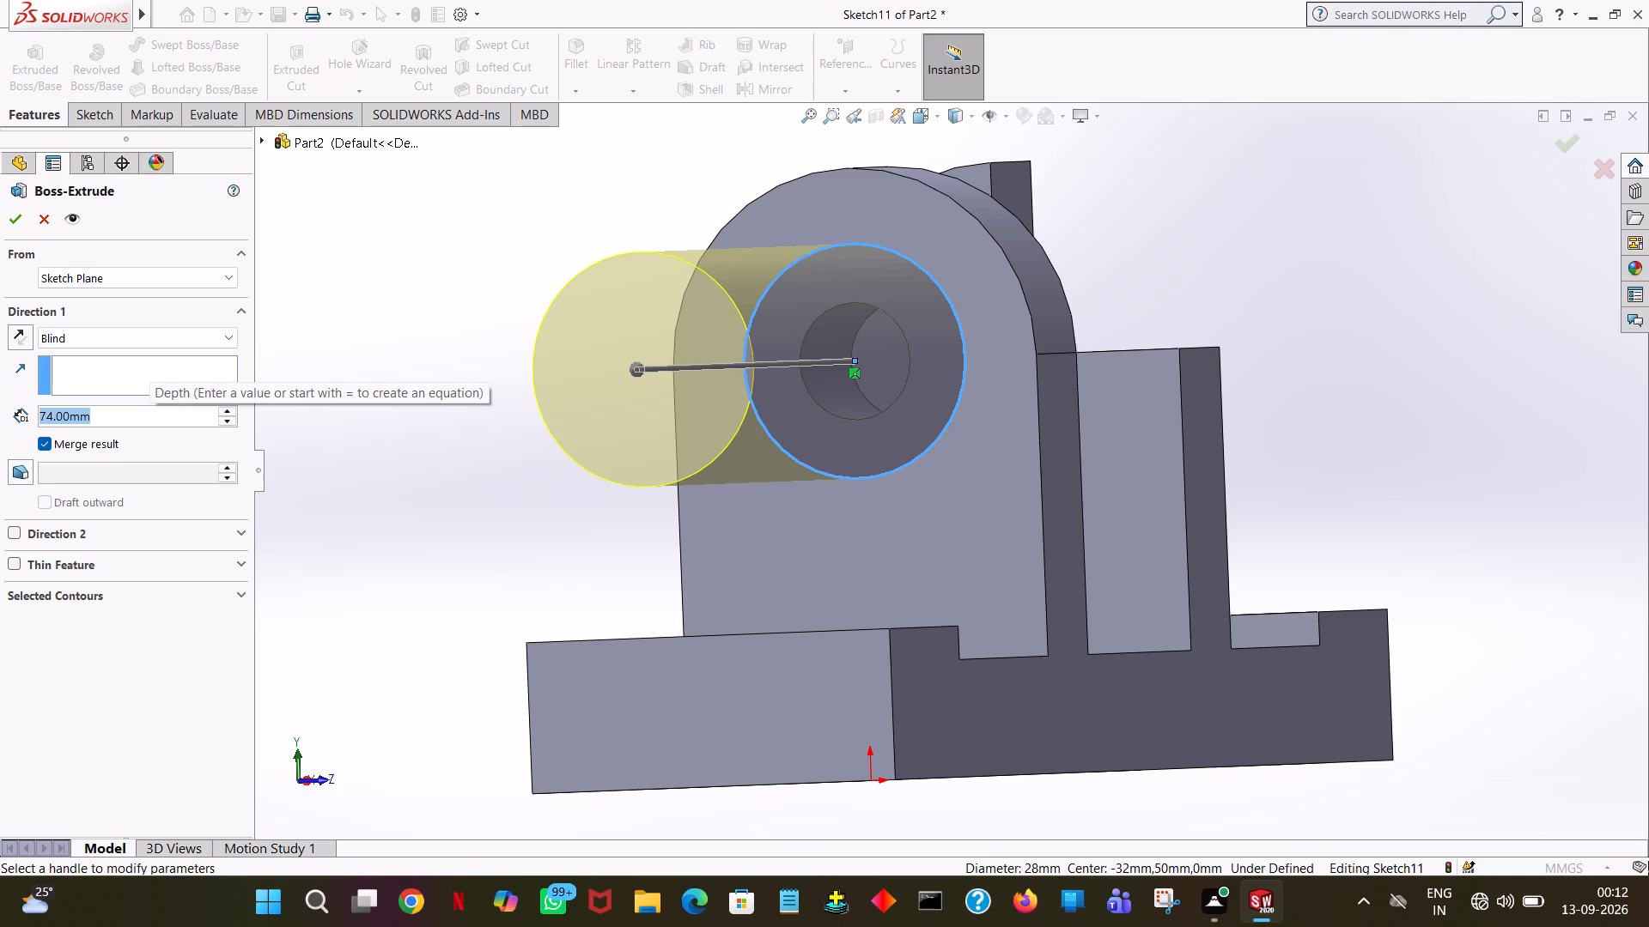
key(4)
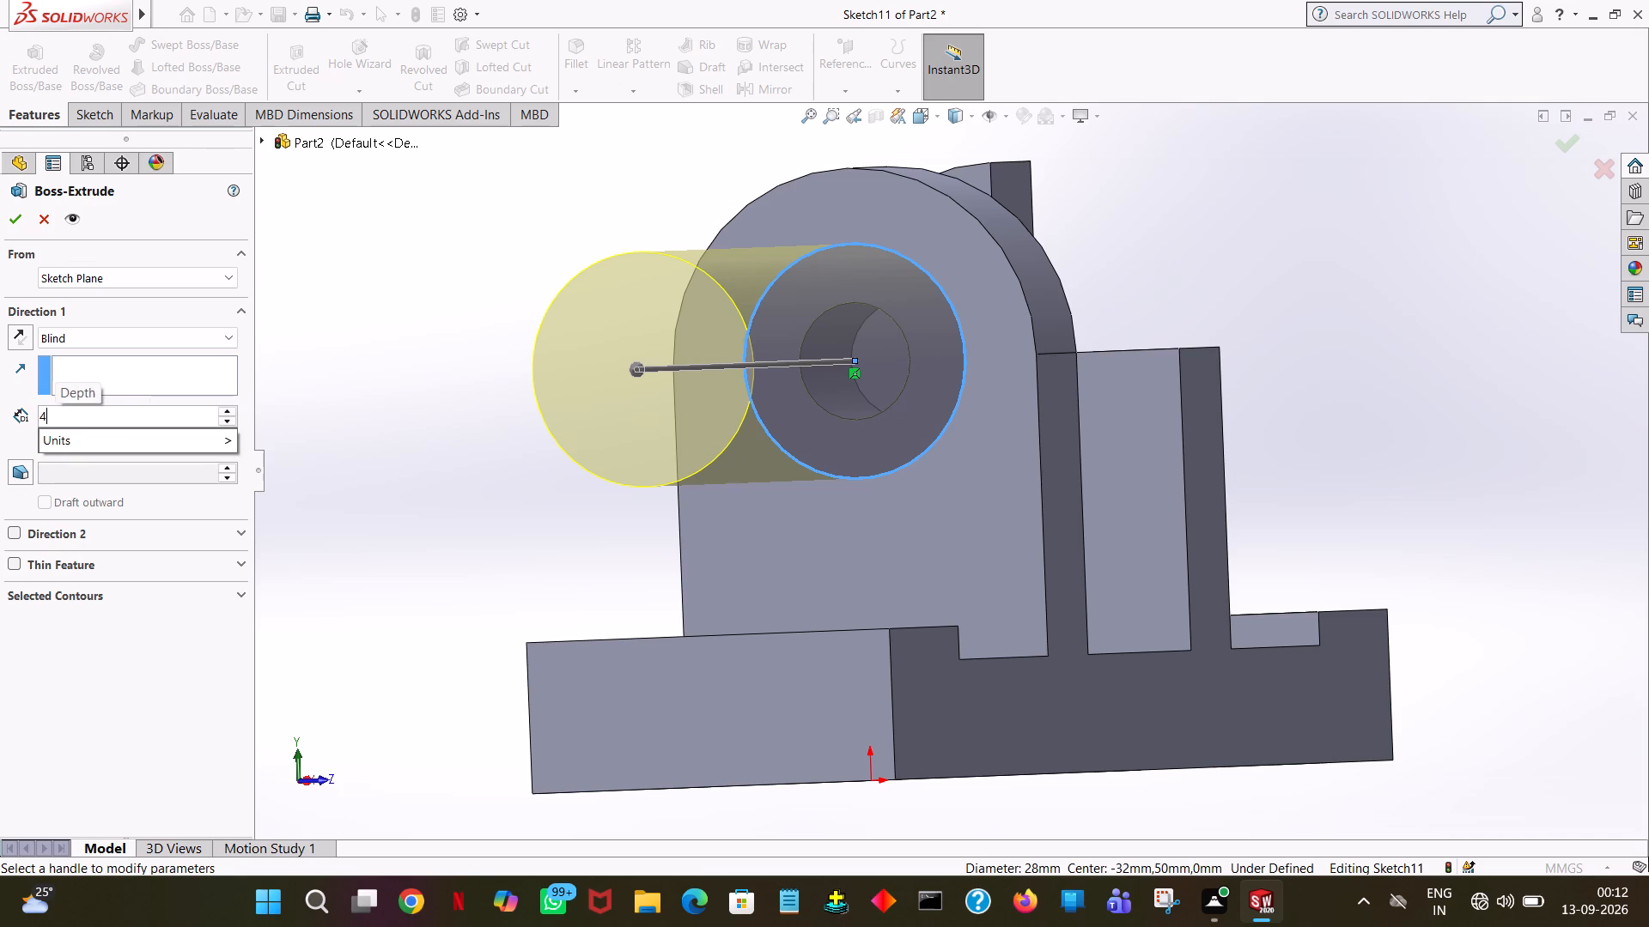
key(Return)
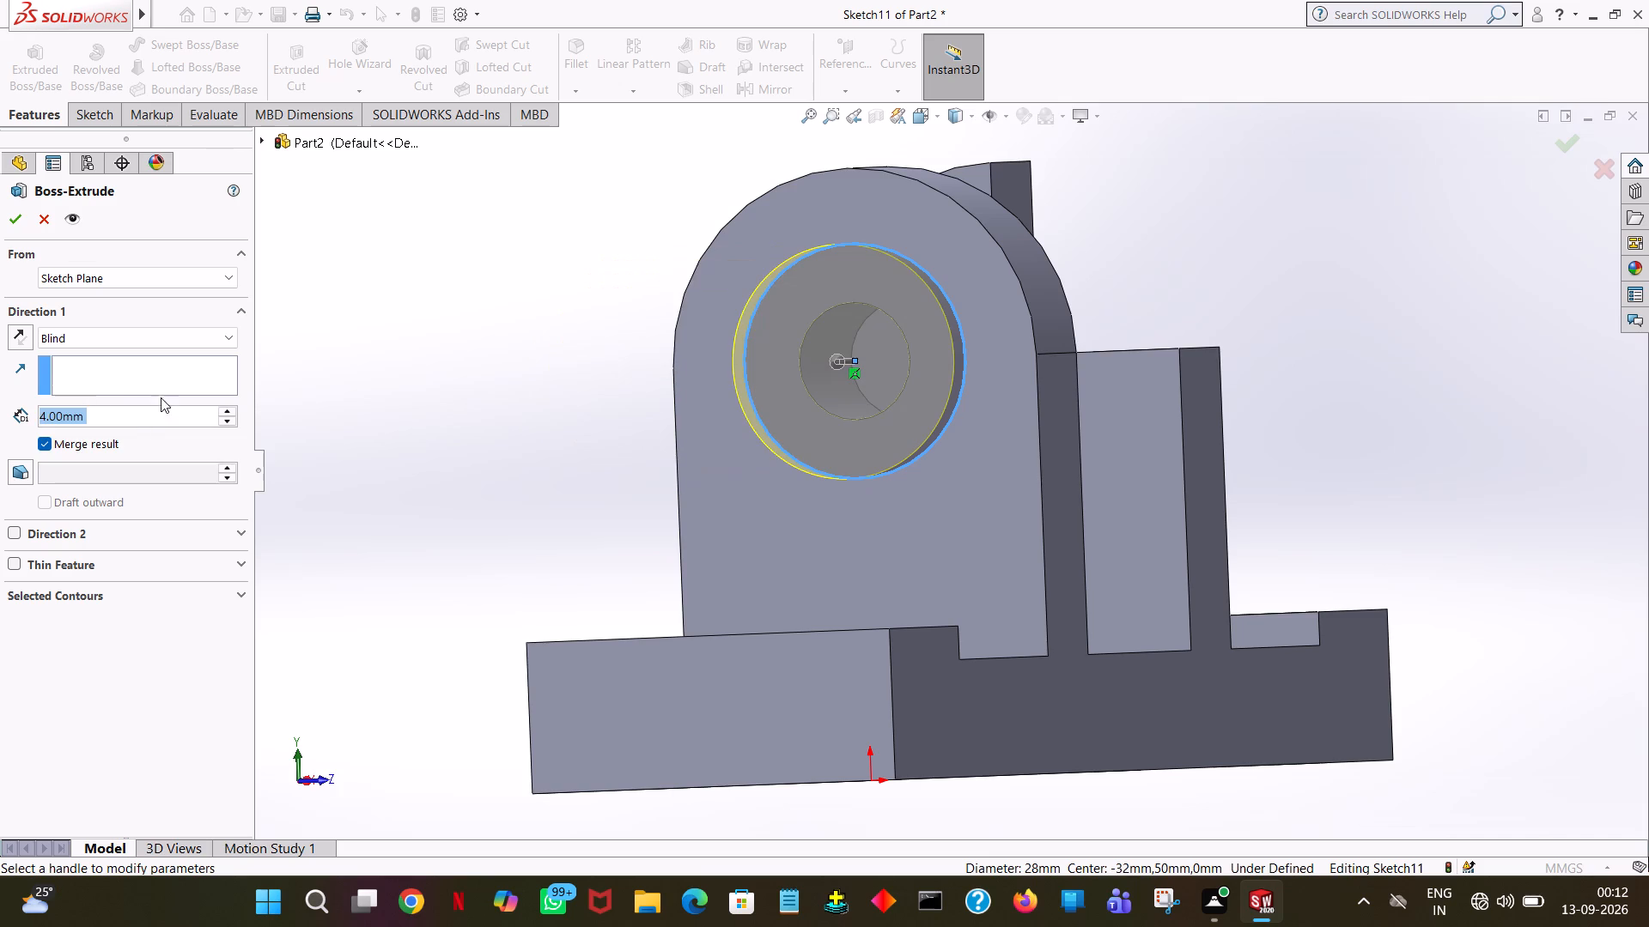
Extrude the 14 mm radius circle to a blind depth of 4 mm outward from the rounded upright's outer face.
click(940, 350)
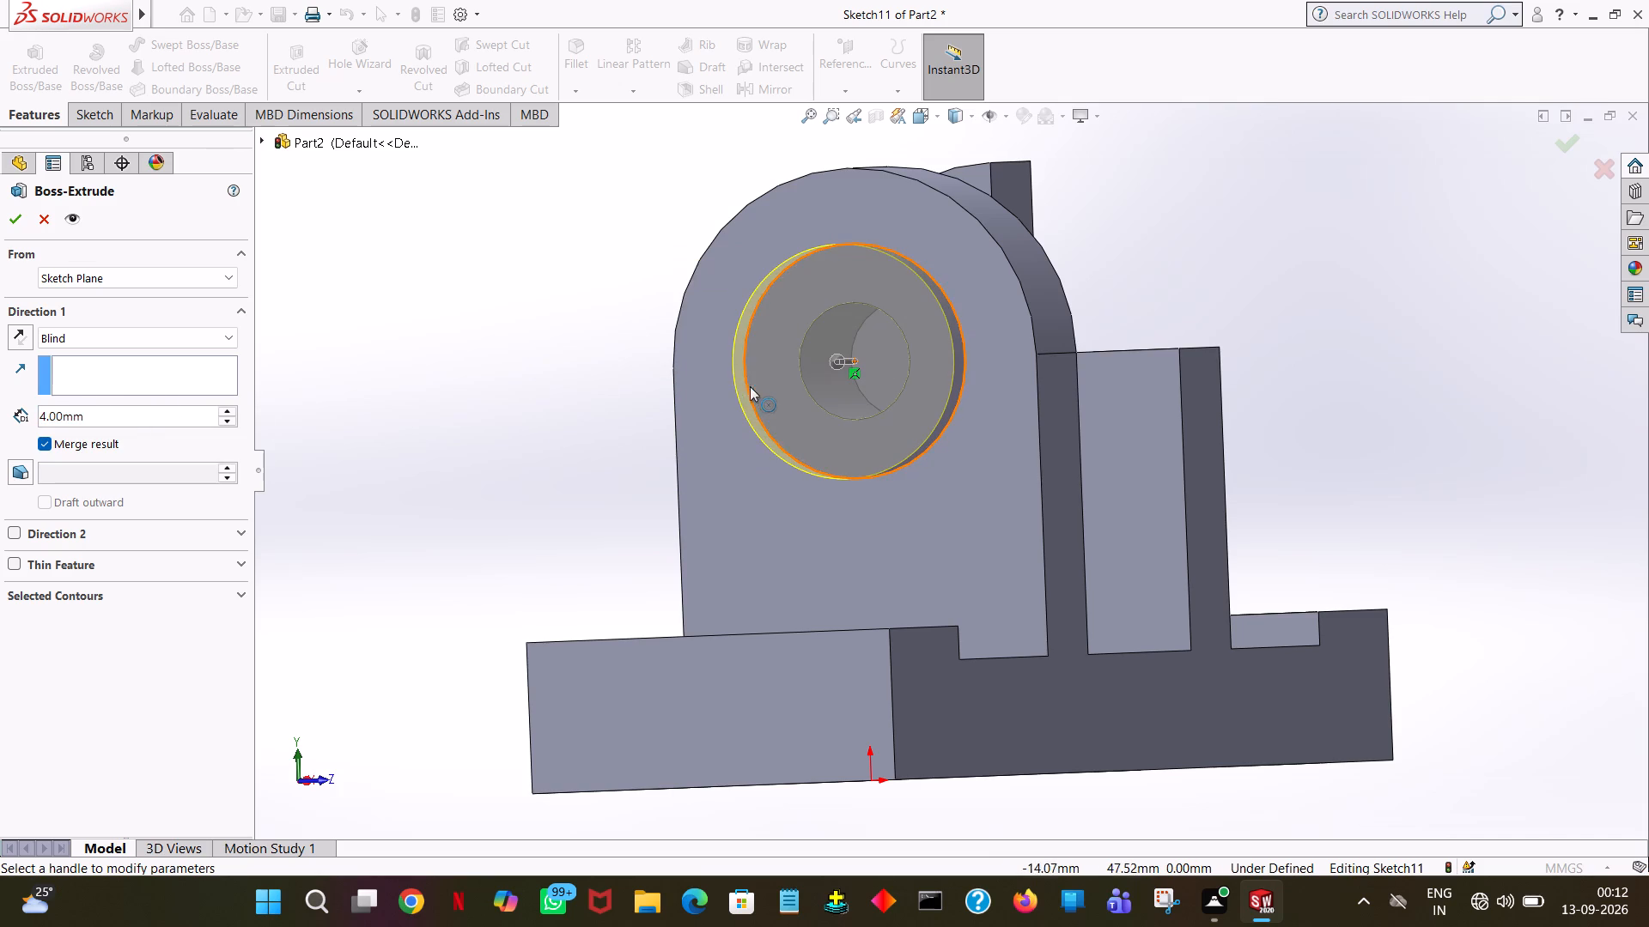
double_click(762, 386)
middle_drag(1348, 496, 1370, 499)
double_click(1040, 486)
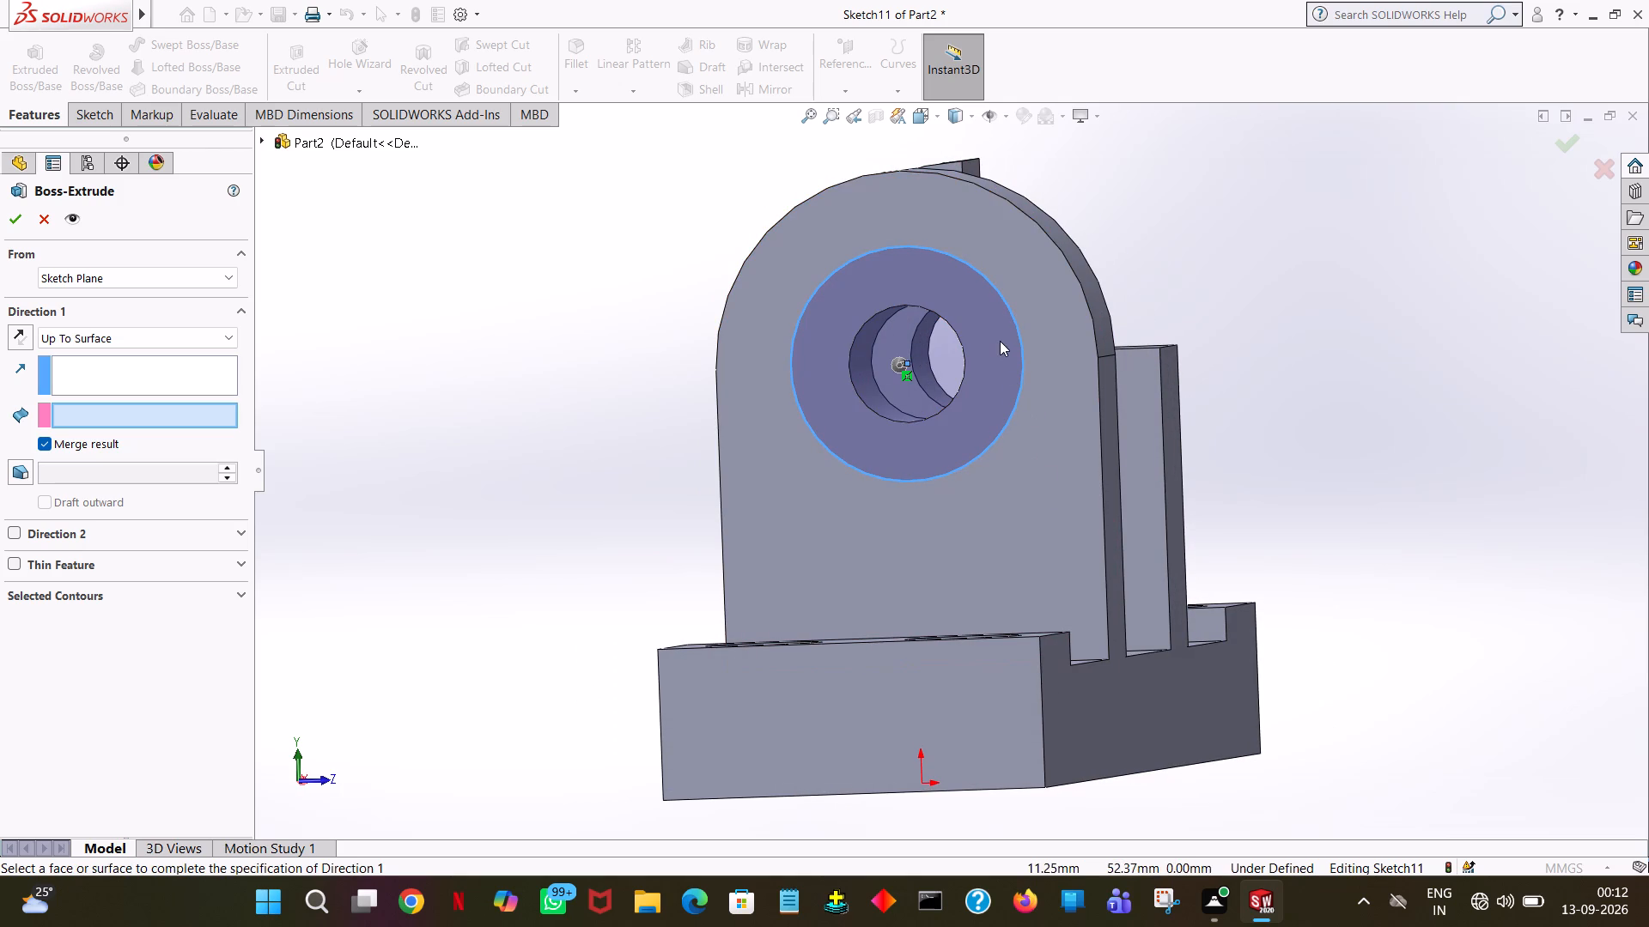
click(1000, 341)
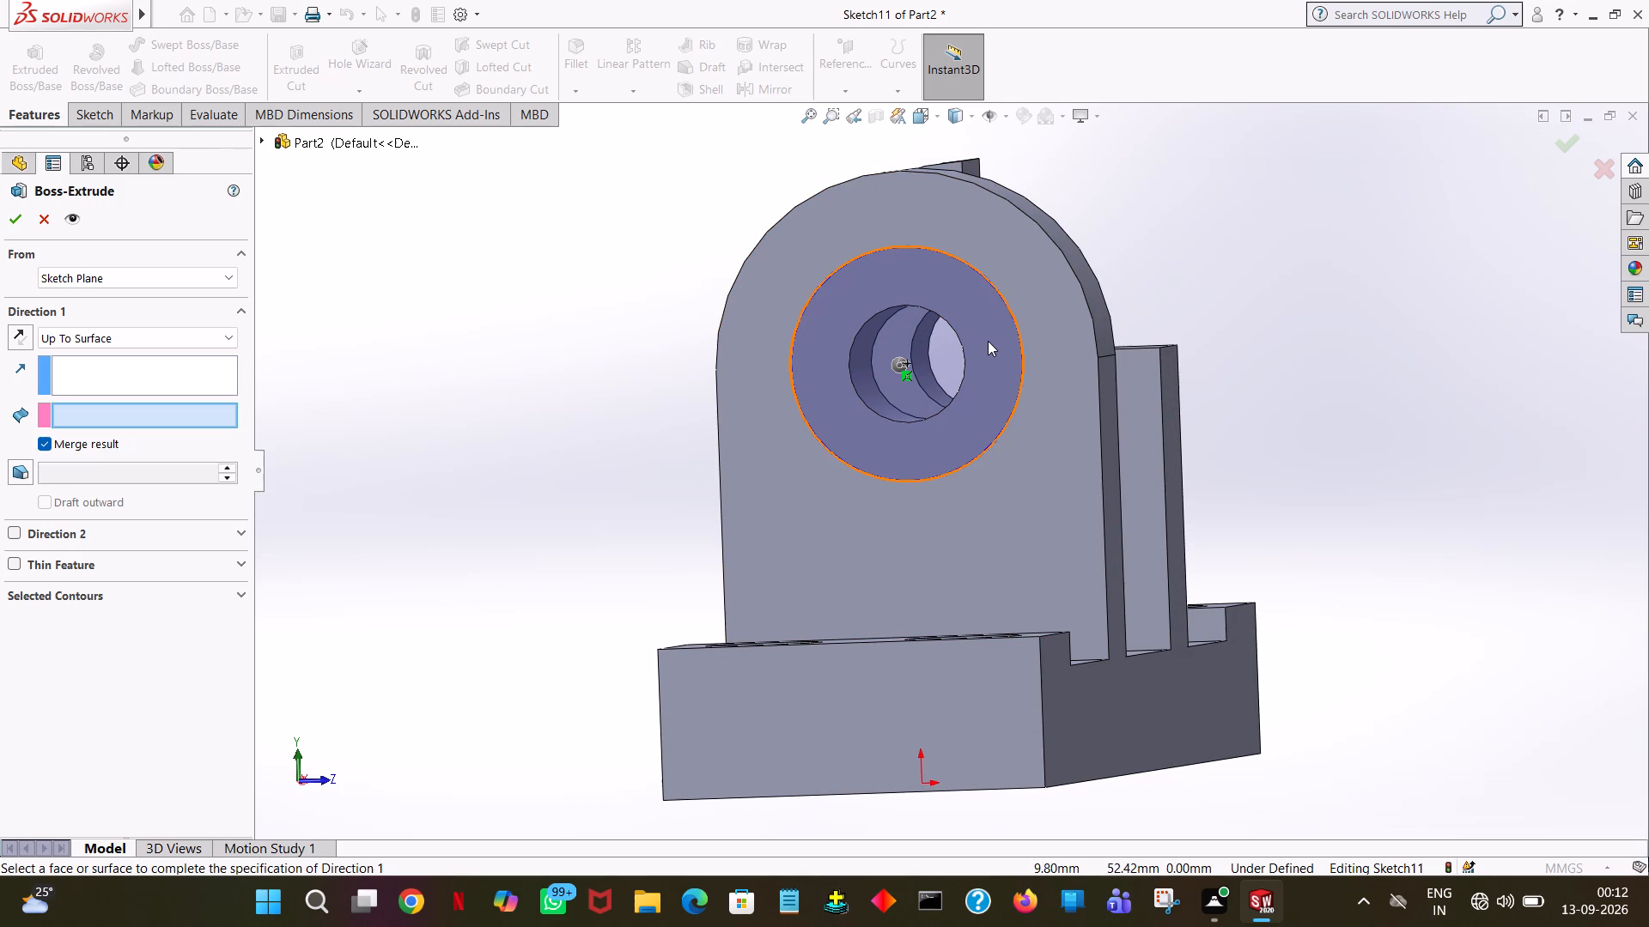
click(983, 341)
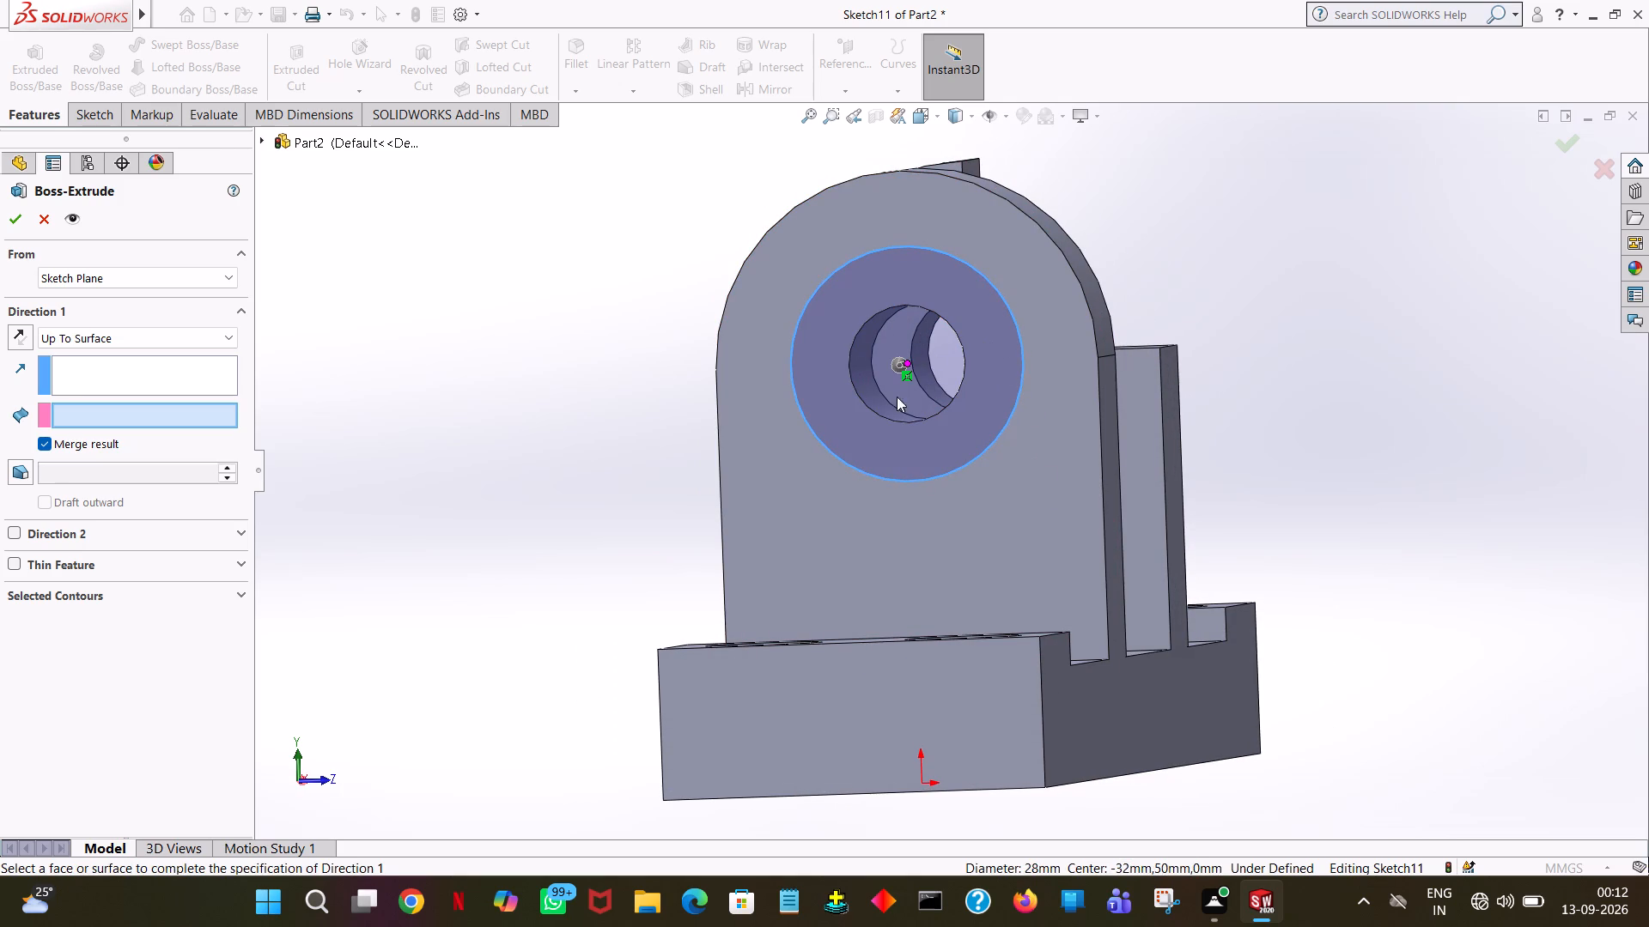
drag(898, 365, 842, 391)
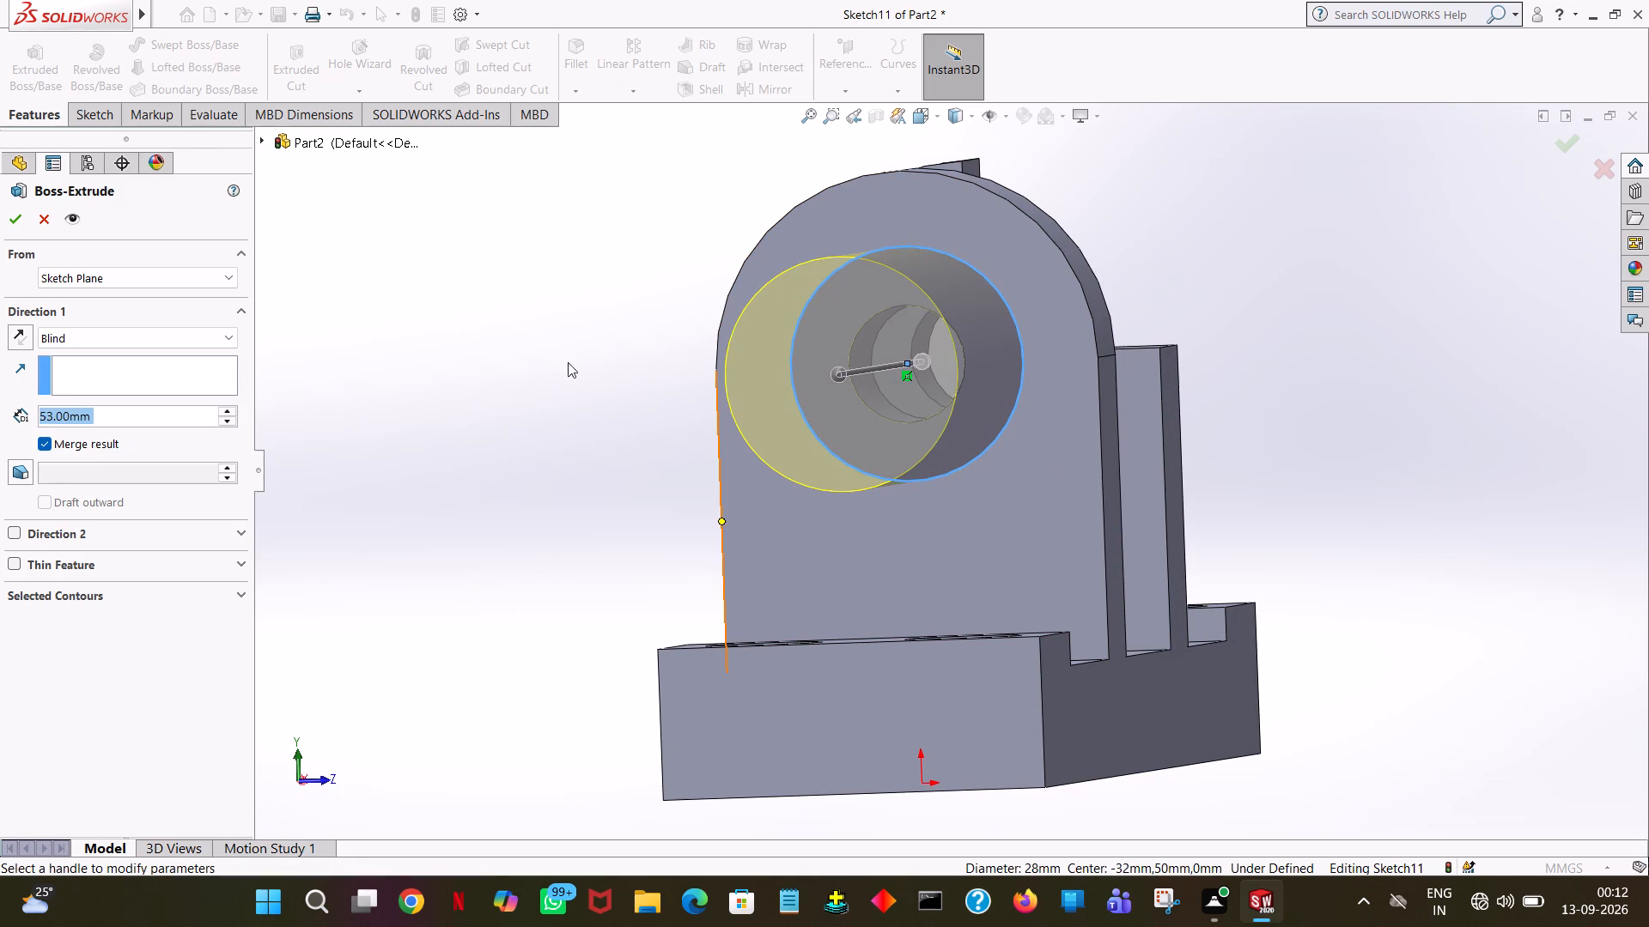
key(4)
key(Return)
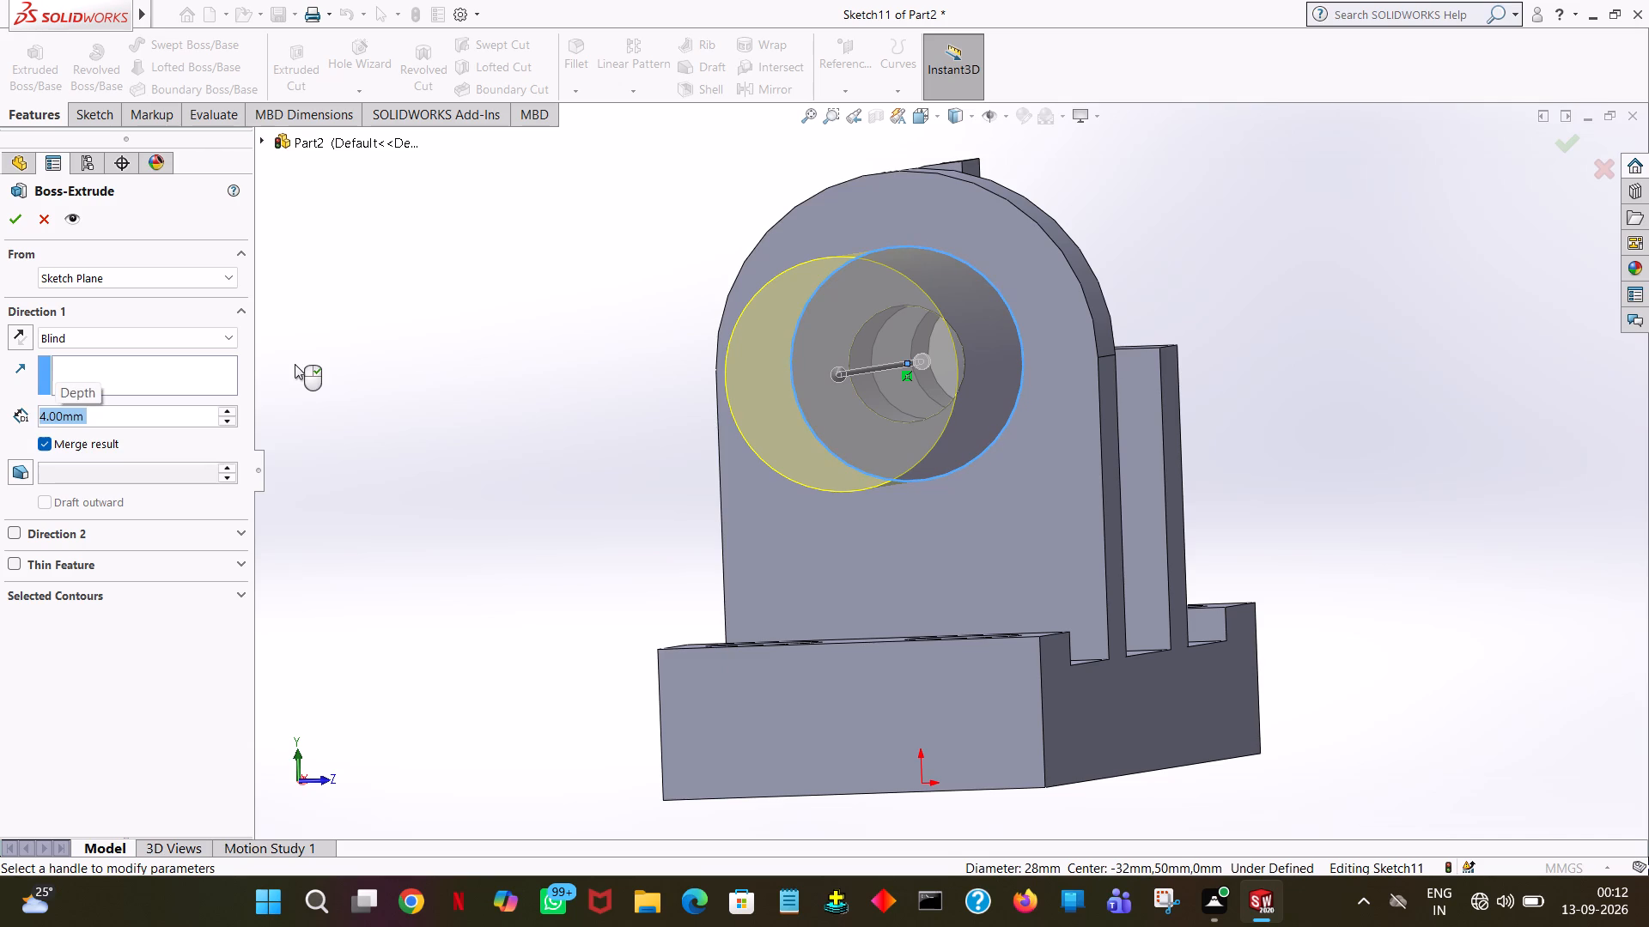
click(19, 212)
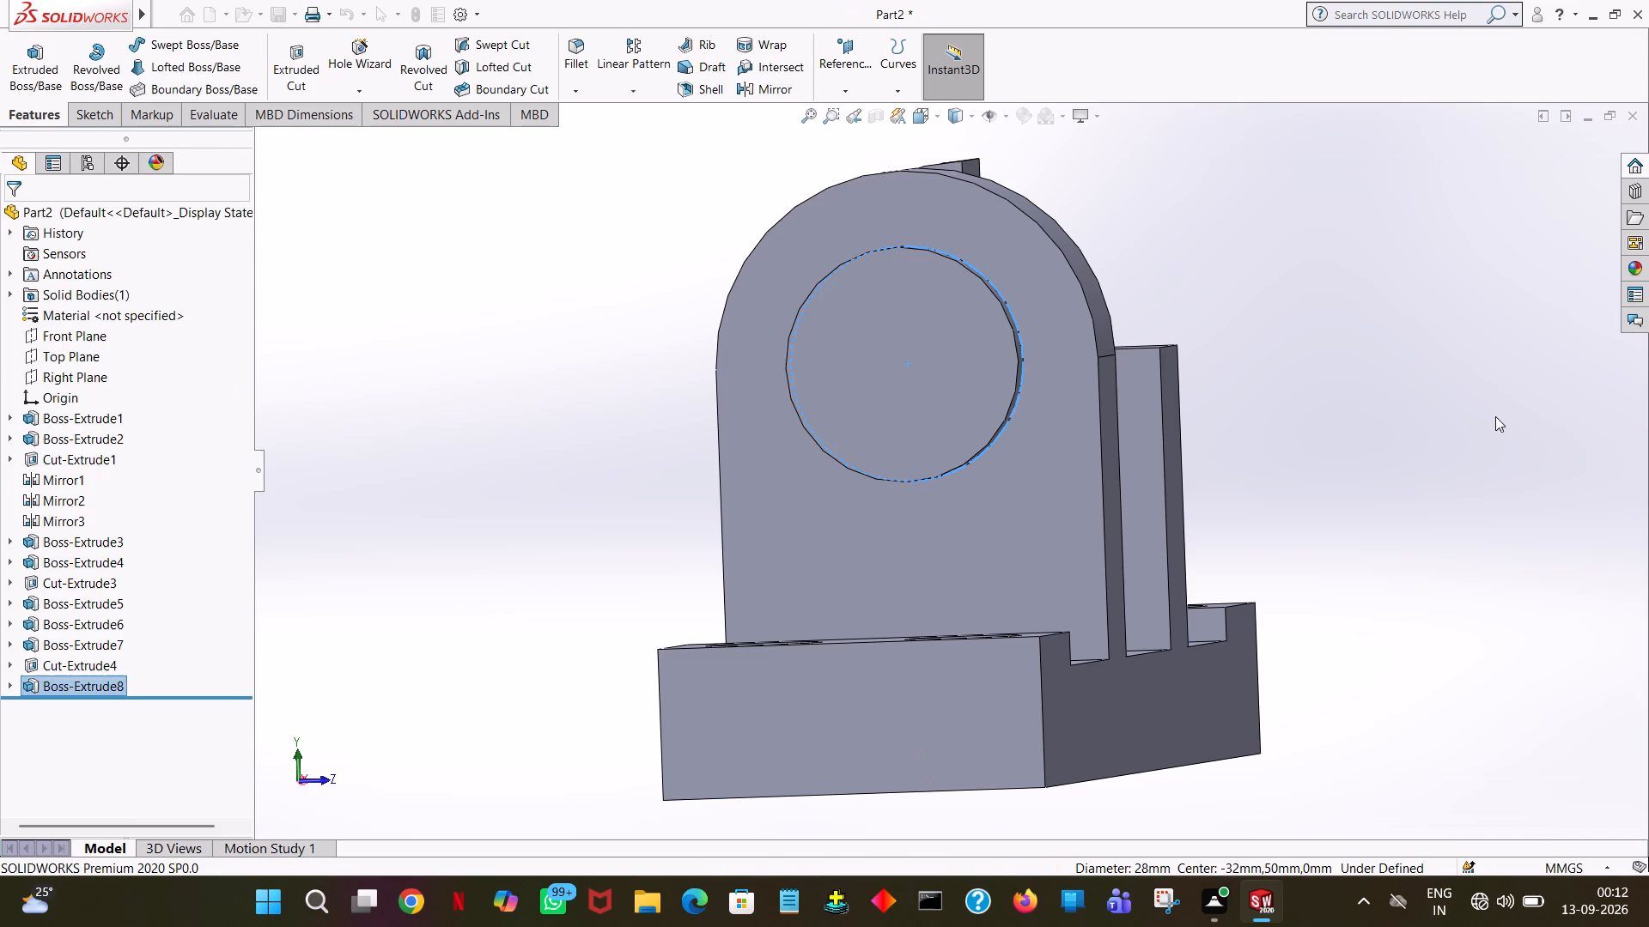
click(1265, 386)
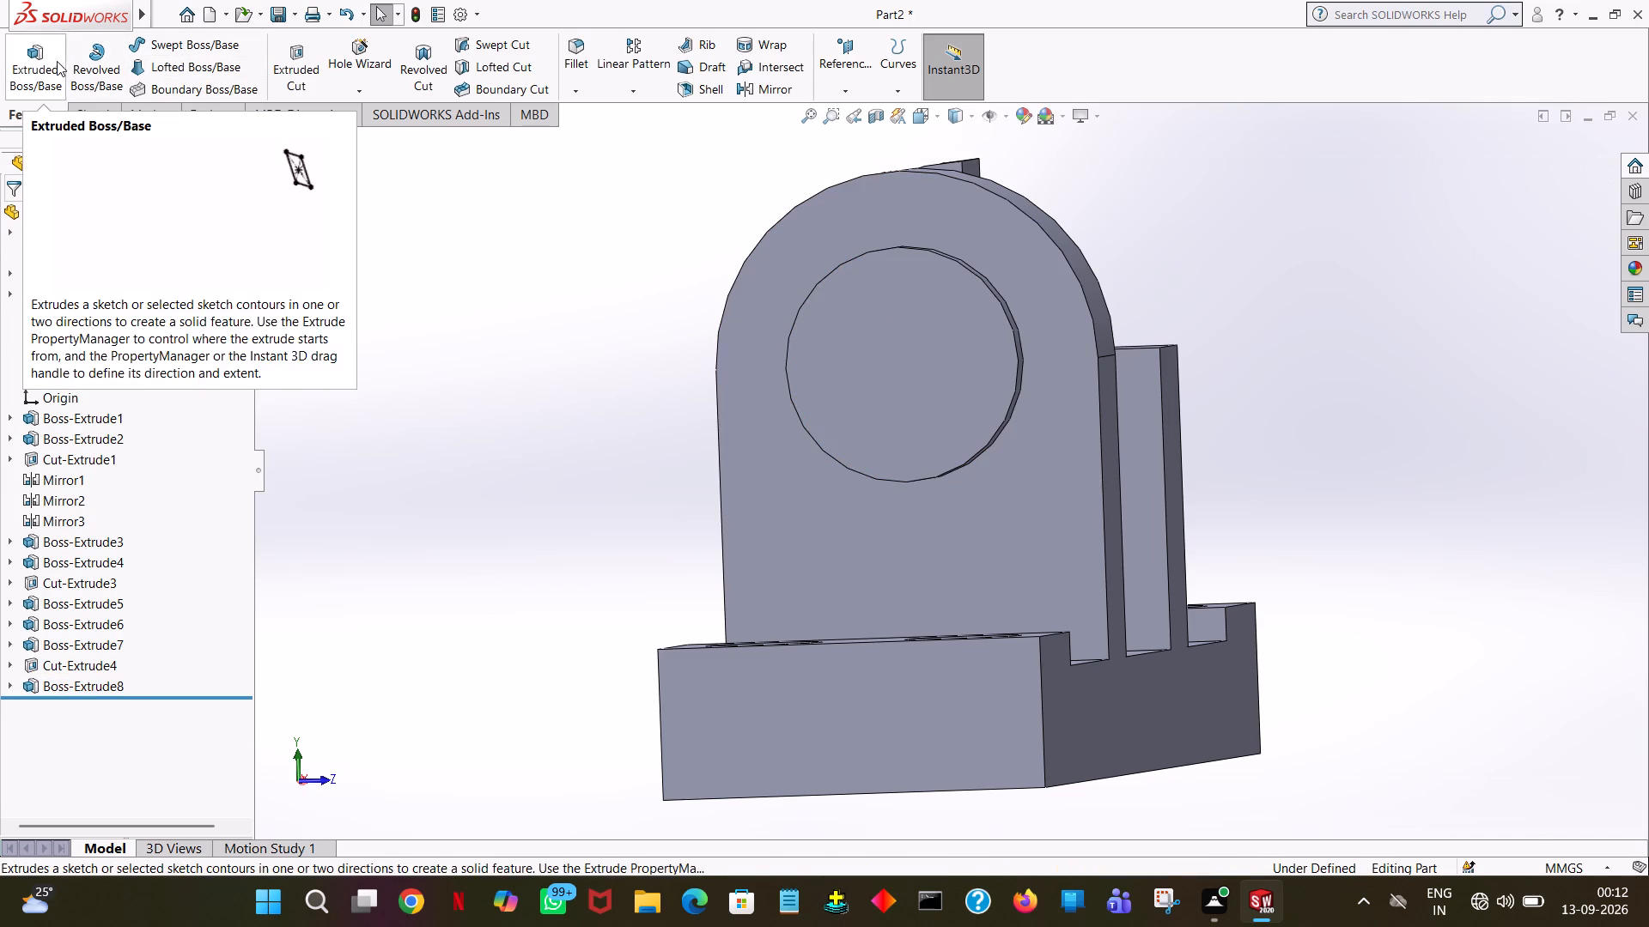
Start a cut sketch on the new outer boss's flat face and draw a 7 mm radius circle centred on the boss.
click(287, 68)
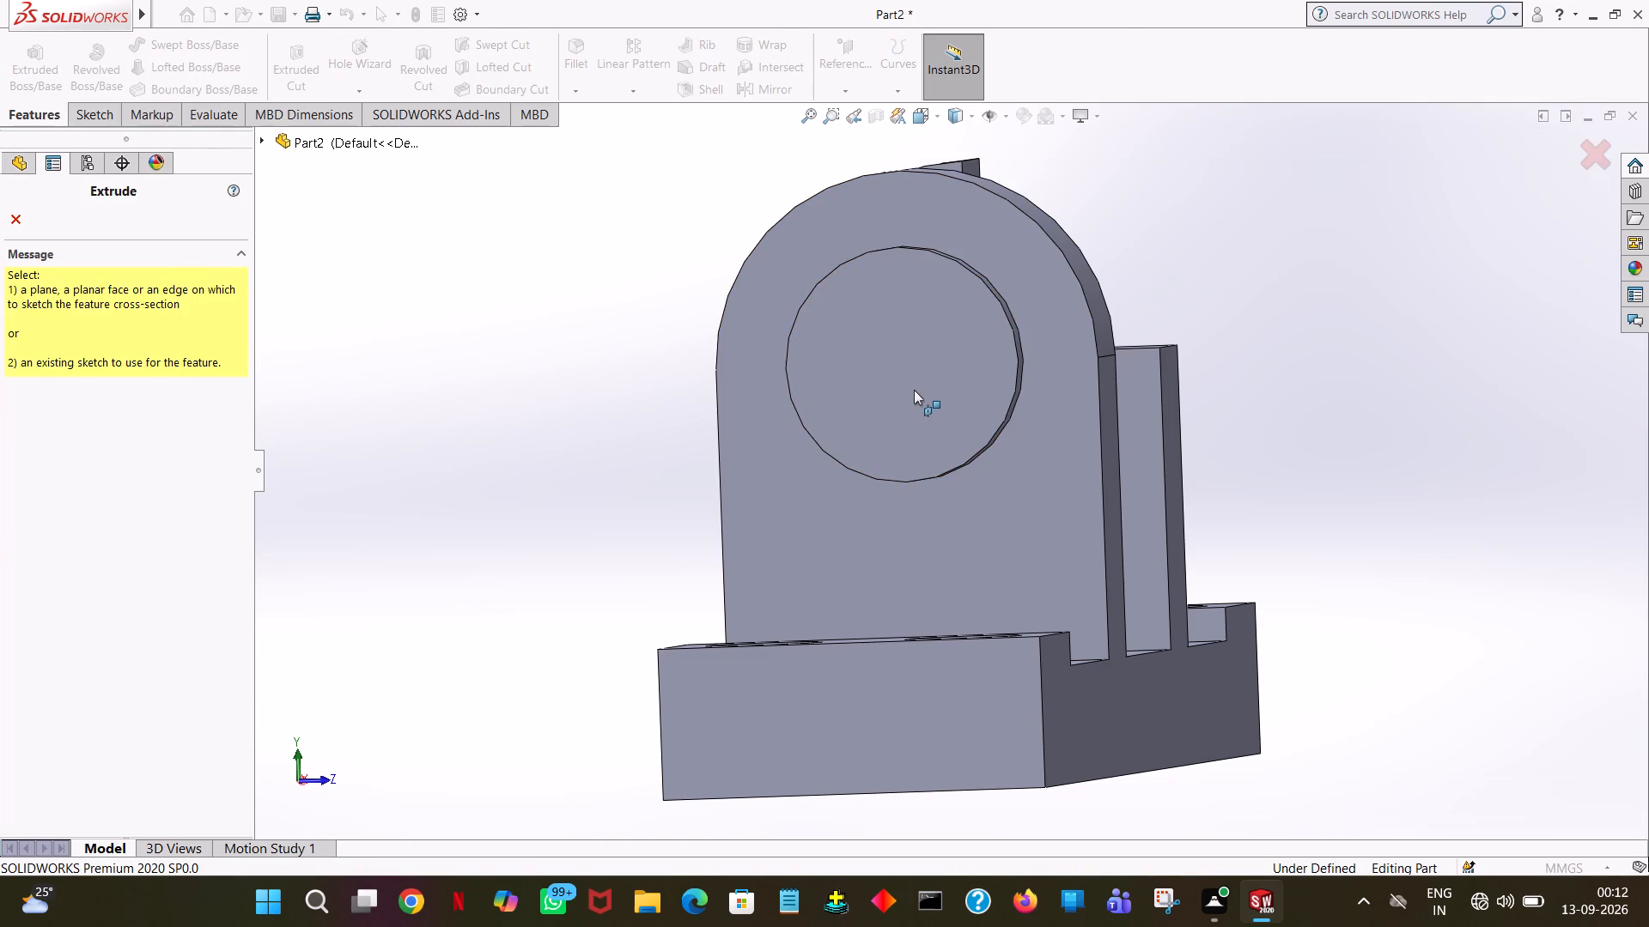
click(914, 390)
key(space)
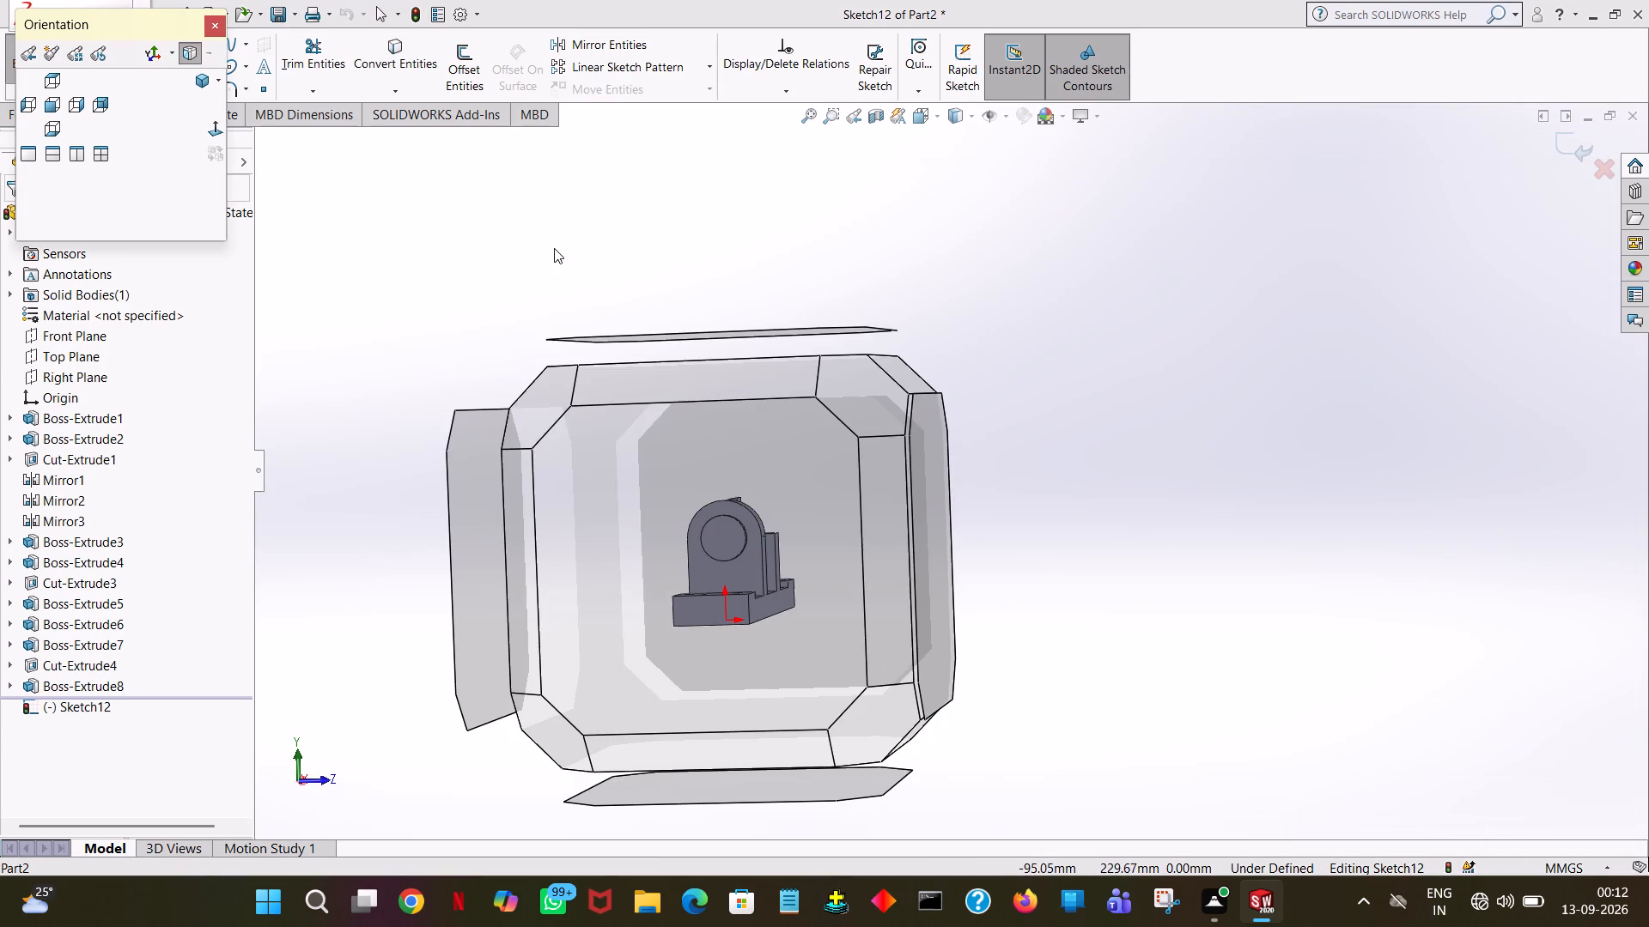
click(212, 133)
click(187, 43)
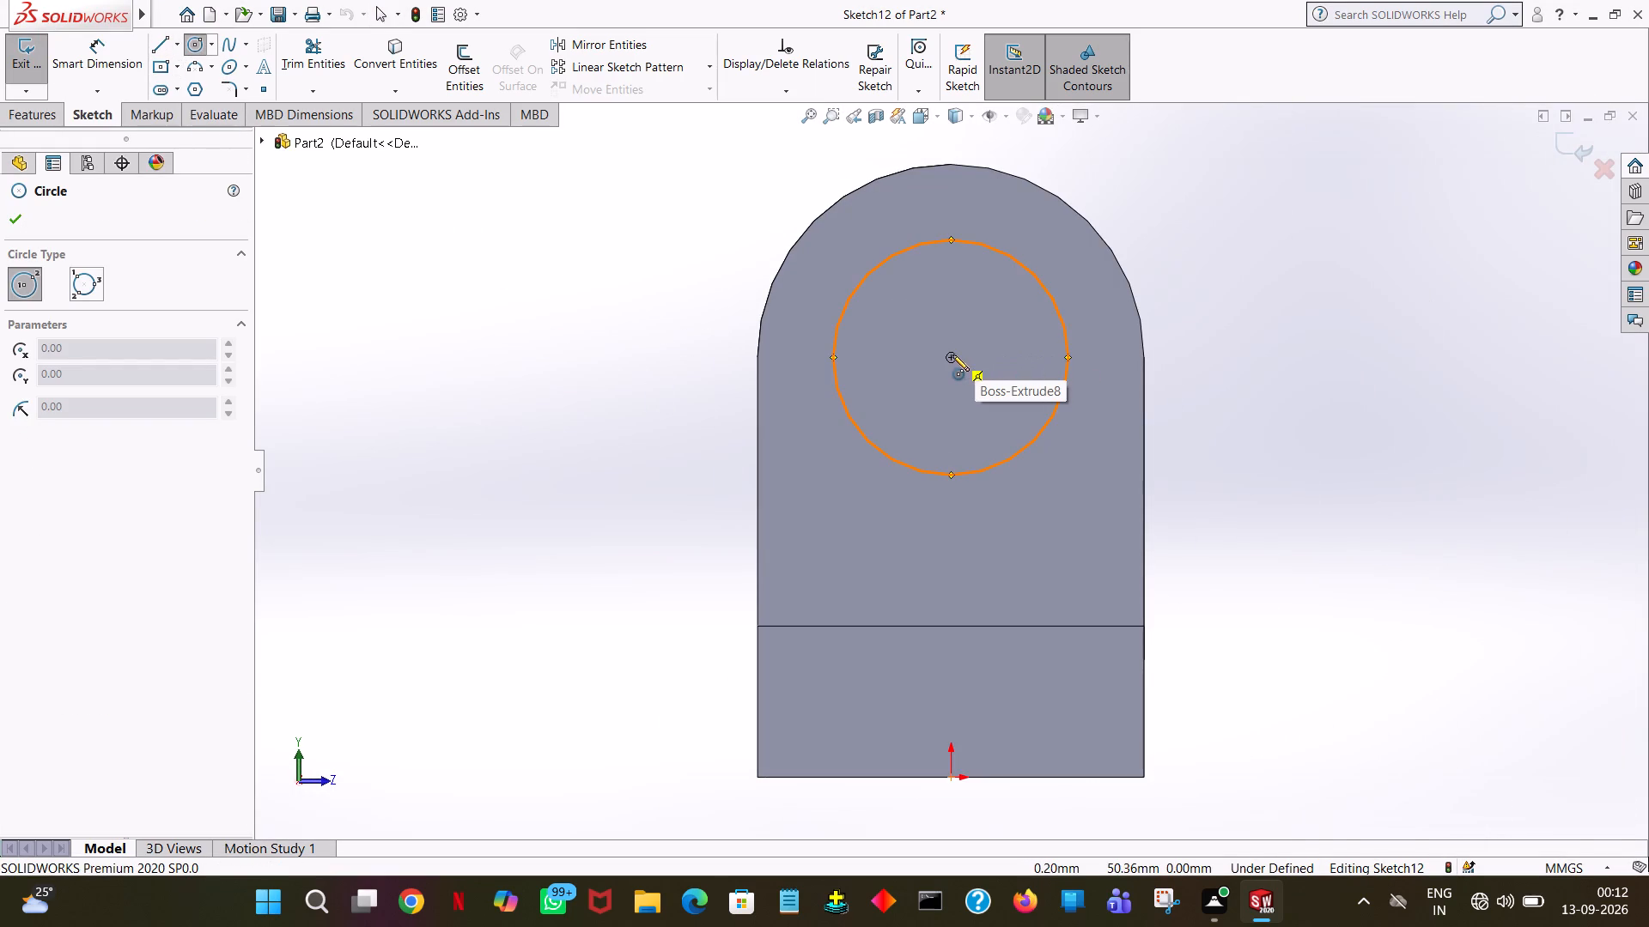
click(950, 358)
click(963, 291)
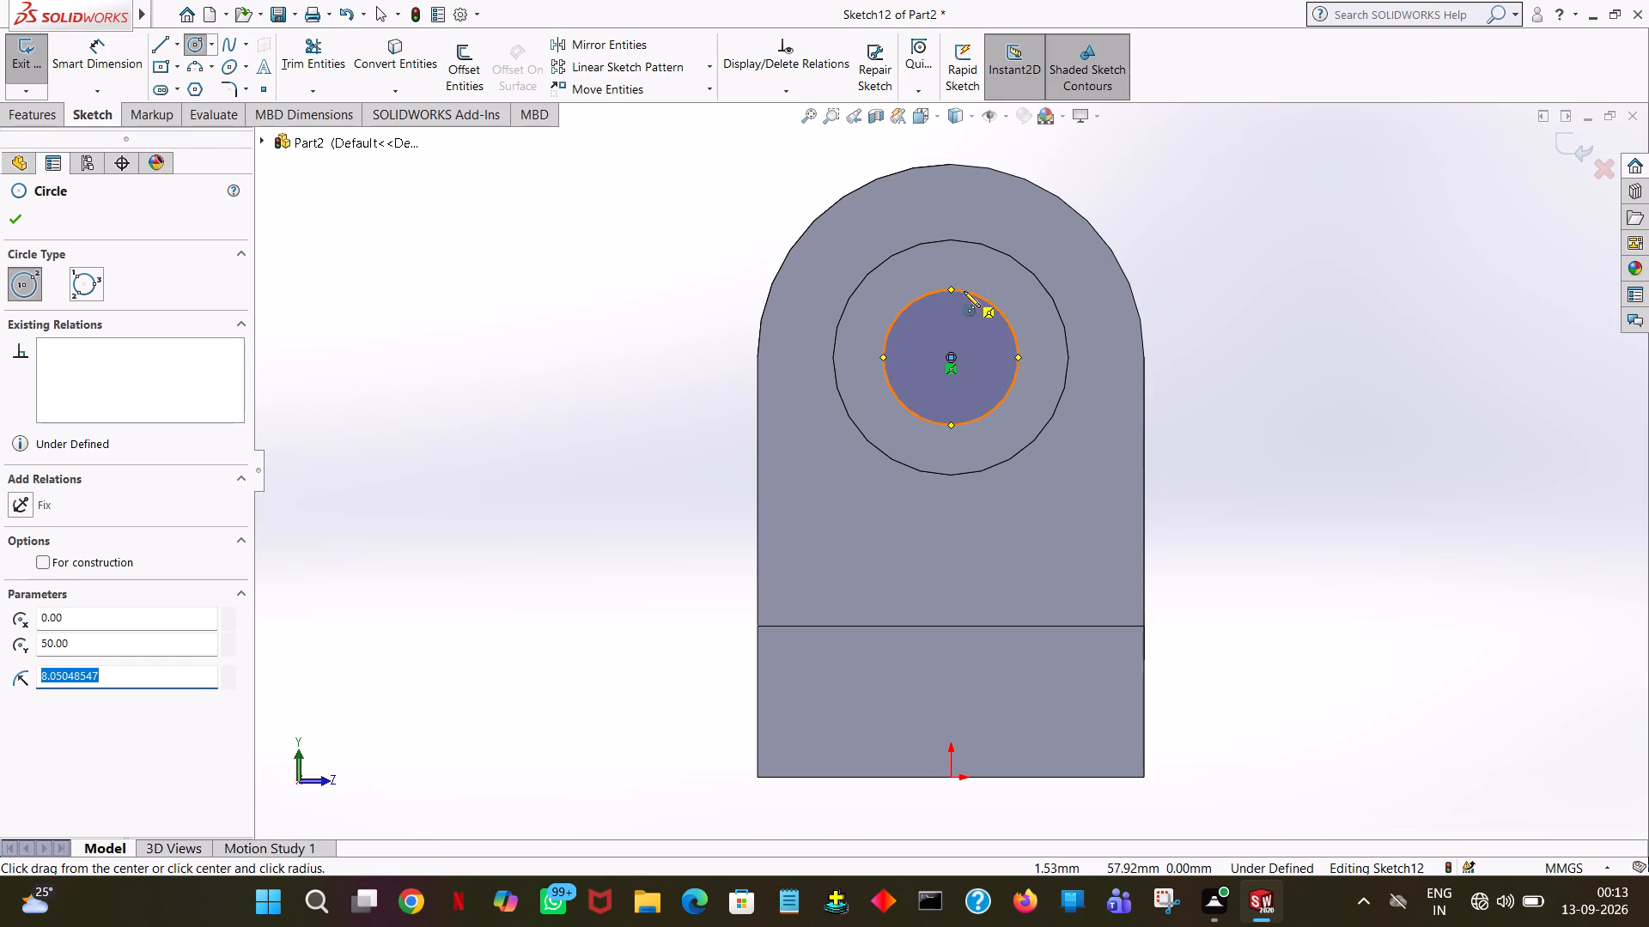
key(4)
key(BackSpace)
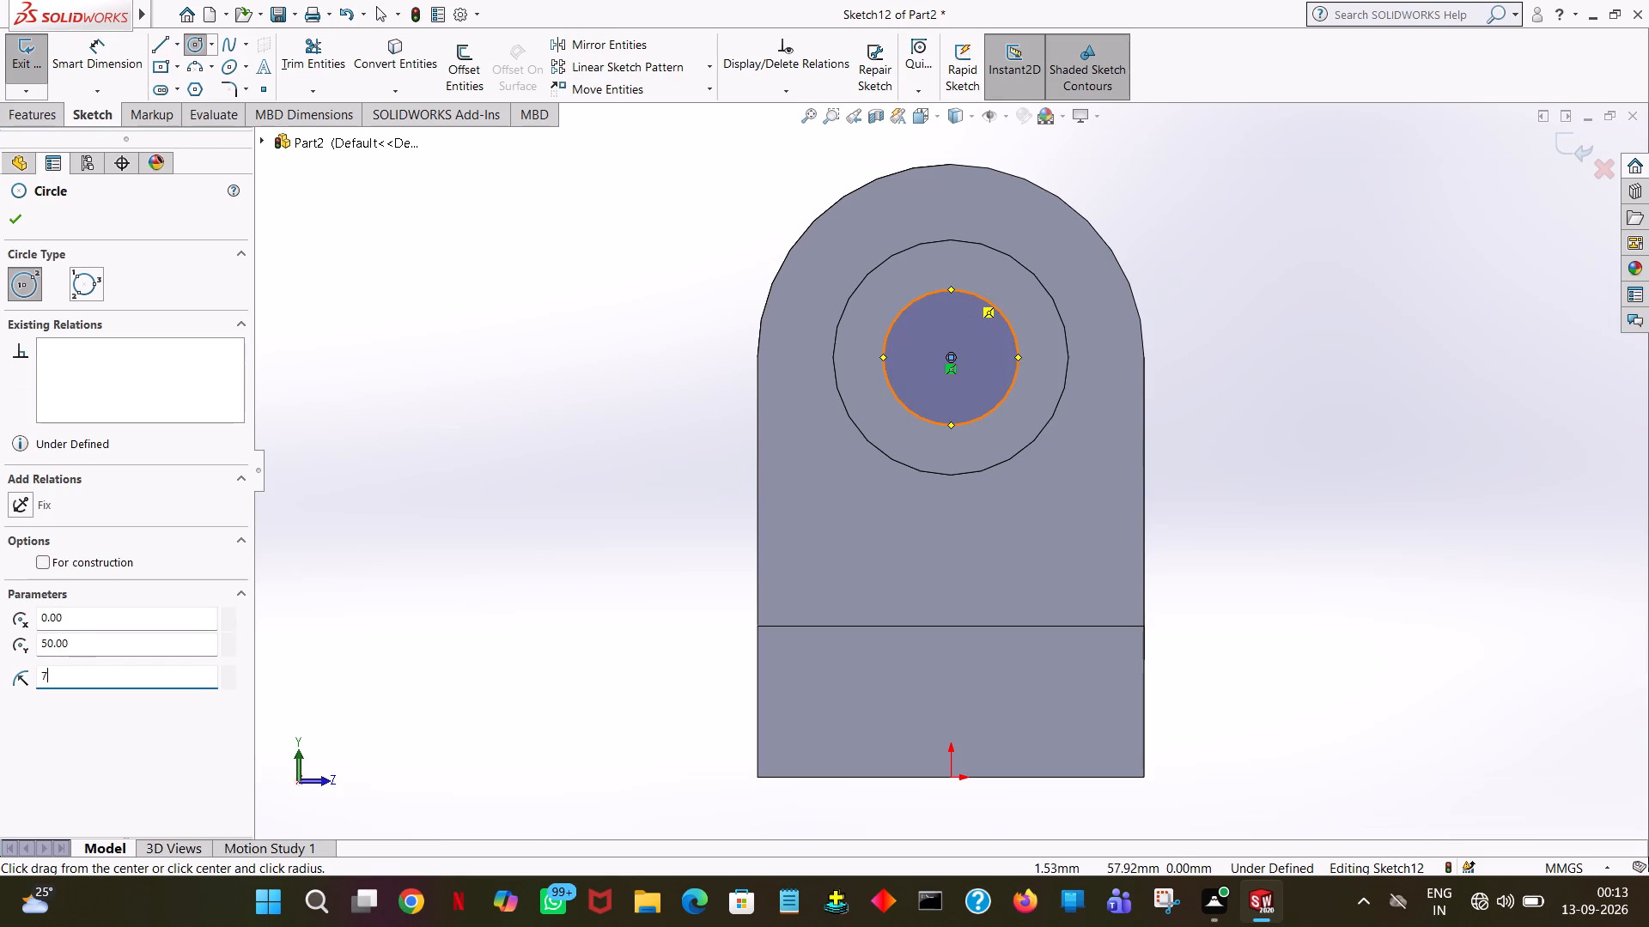
key(7)
key(Return)
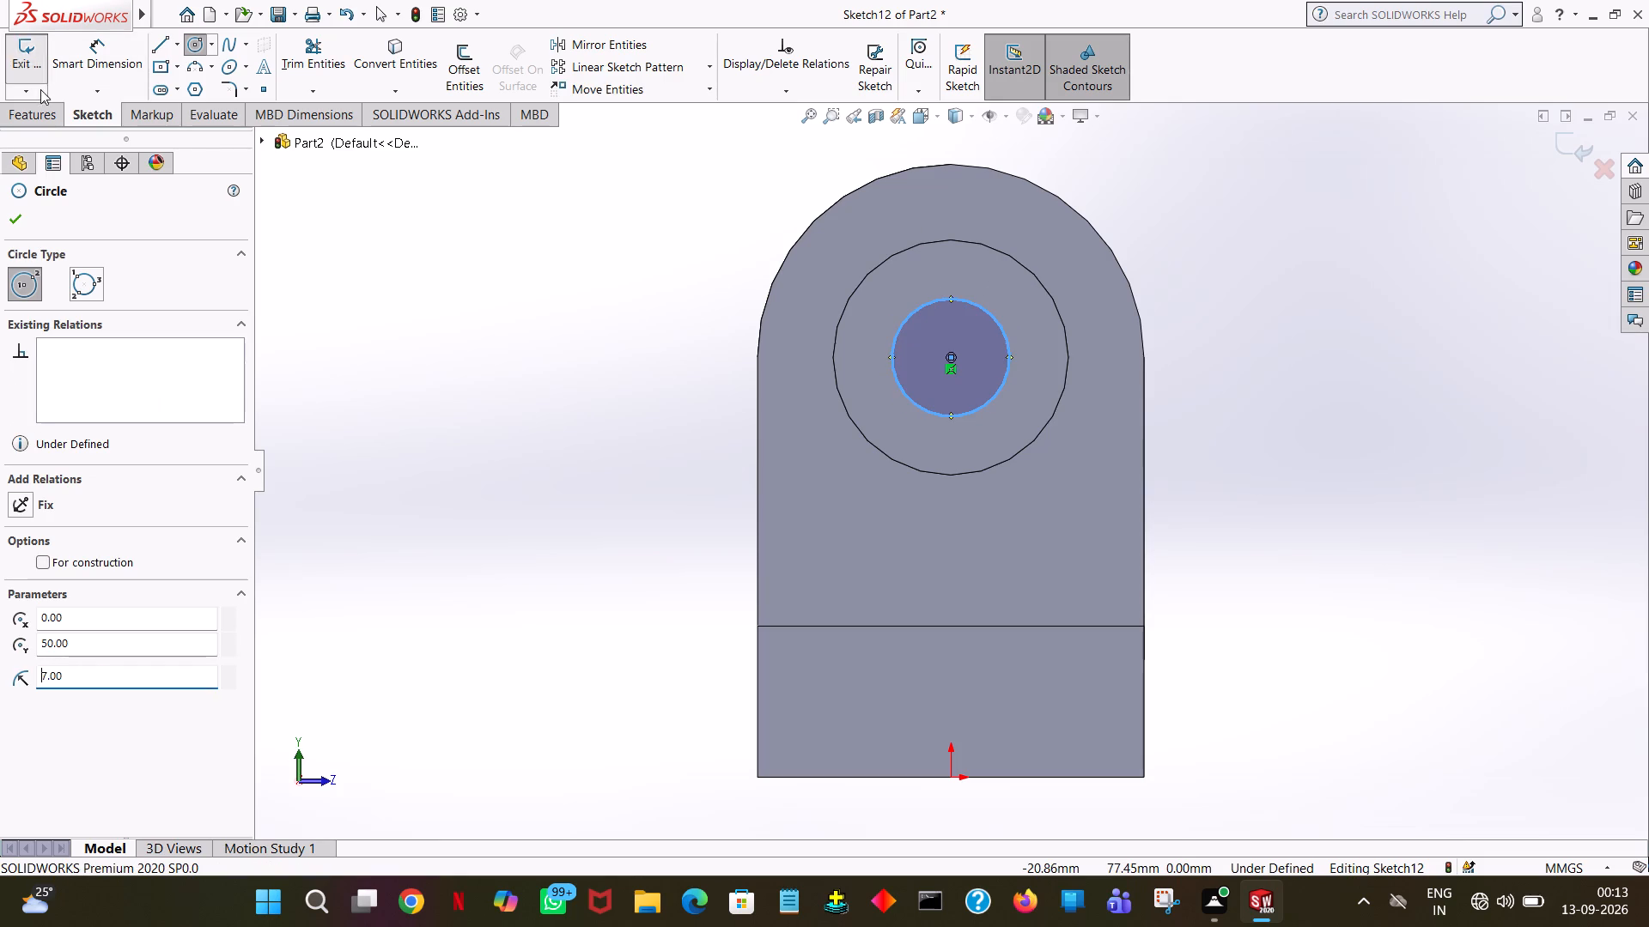
click(14, 229)
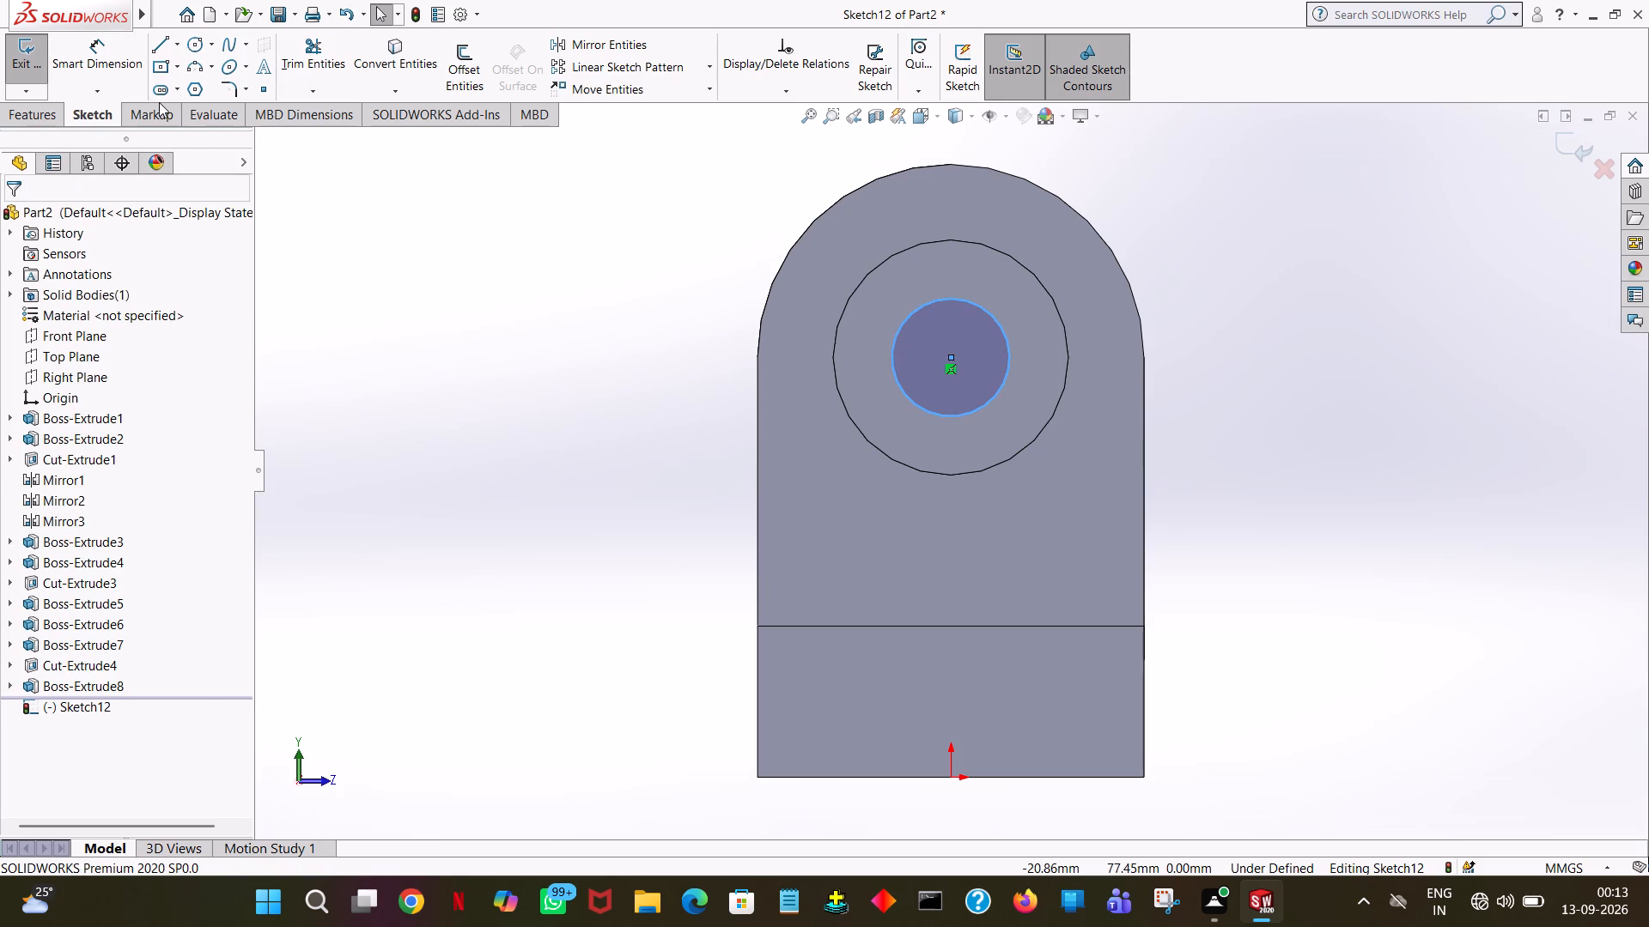
Extrude-cut the 7 mm radius circle to a blind depth of 95 mm, through the outer boss and the rounded upright towards the slotted upright.
click(39, 116)
click(292, 56)
middle_drag(1193, 350, 1154, 357)
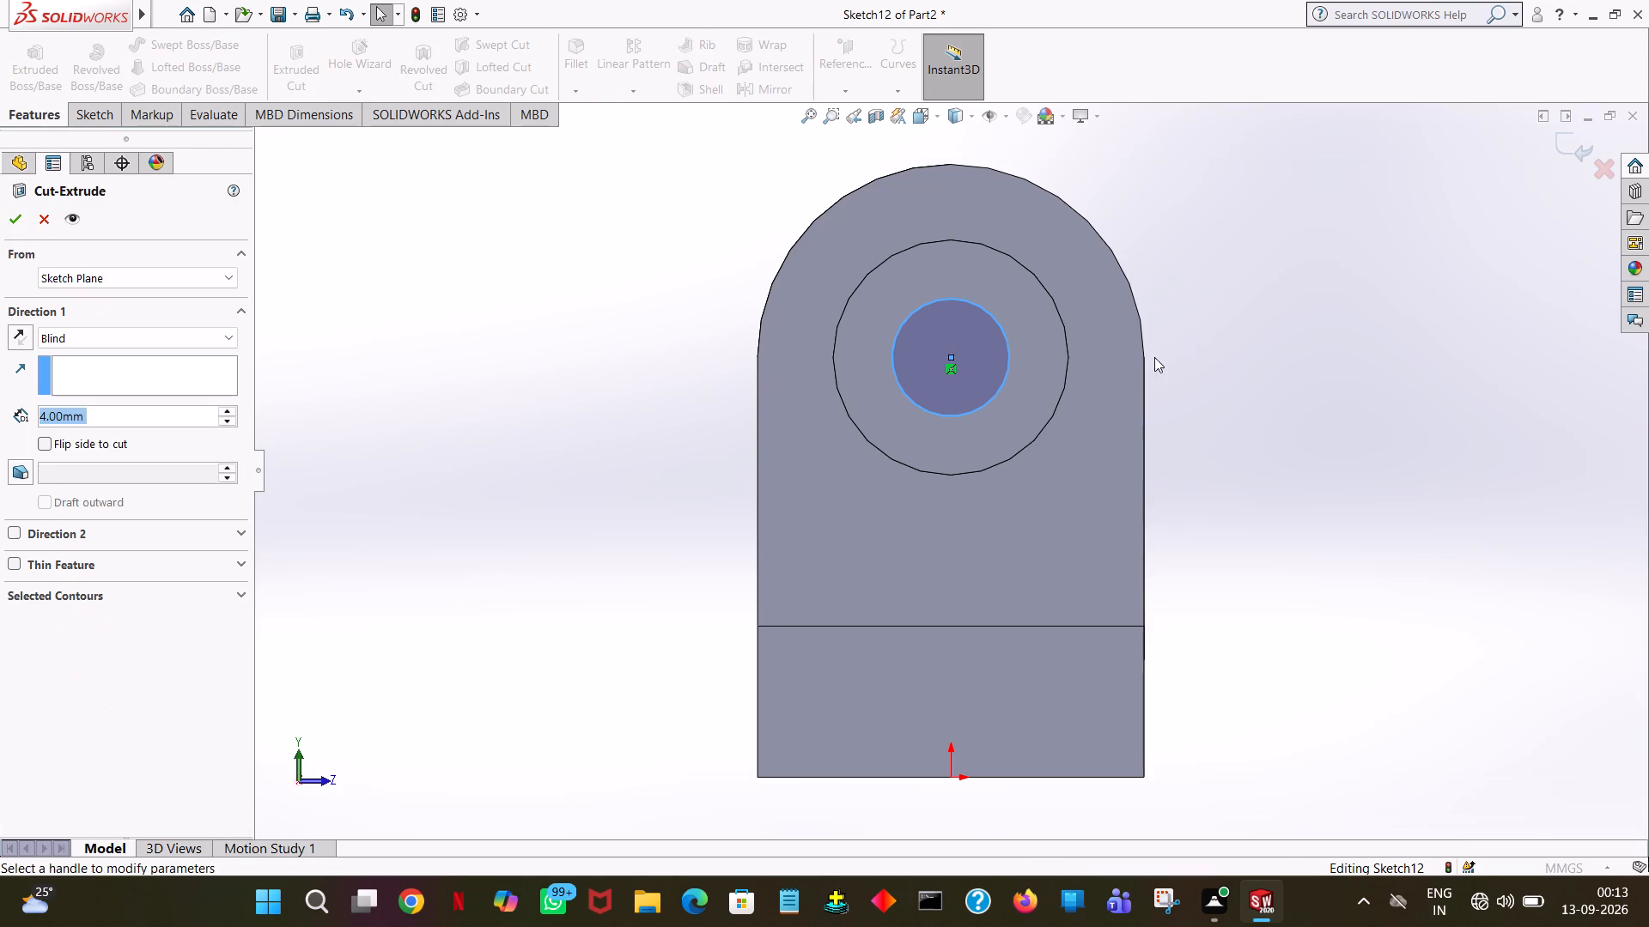
middle_drag(1154, 357, 1104, 358)
drag(764, 360, 959, 354)
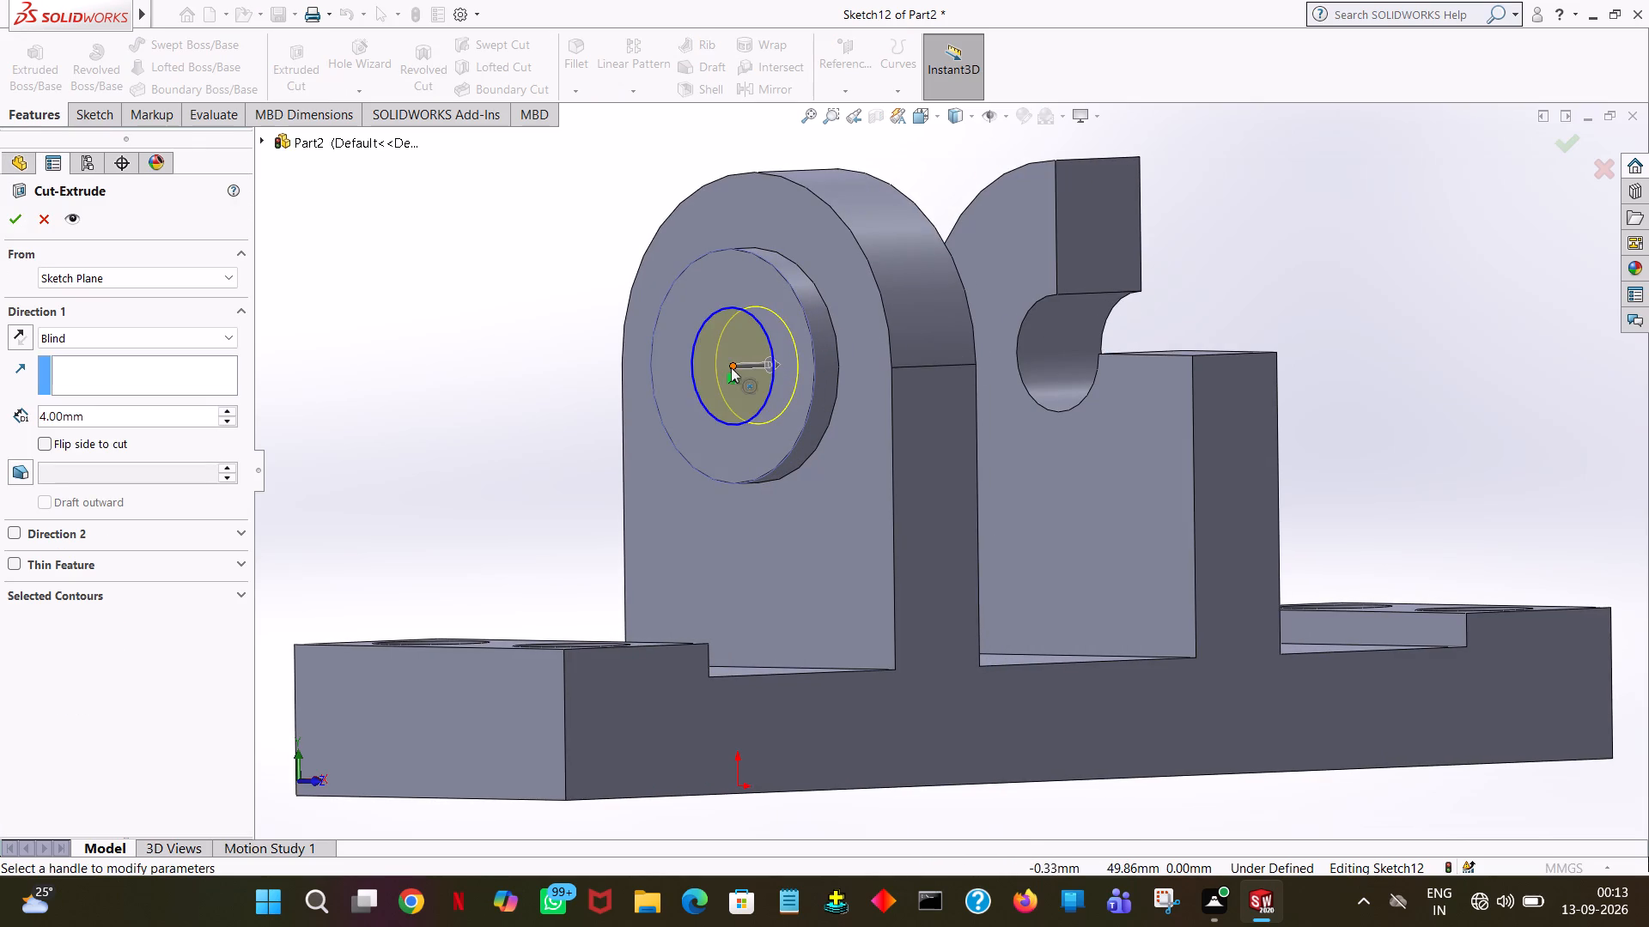
drag(768, 359, 1305, 332)
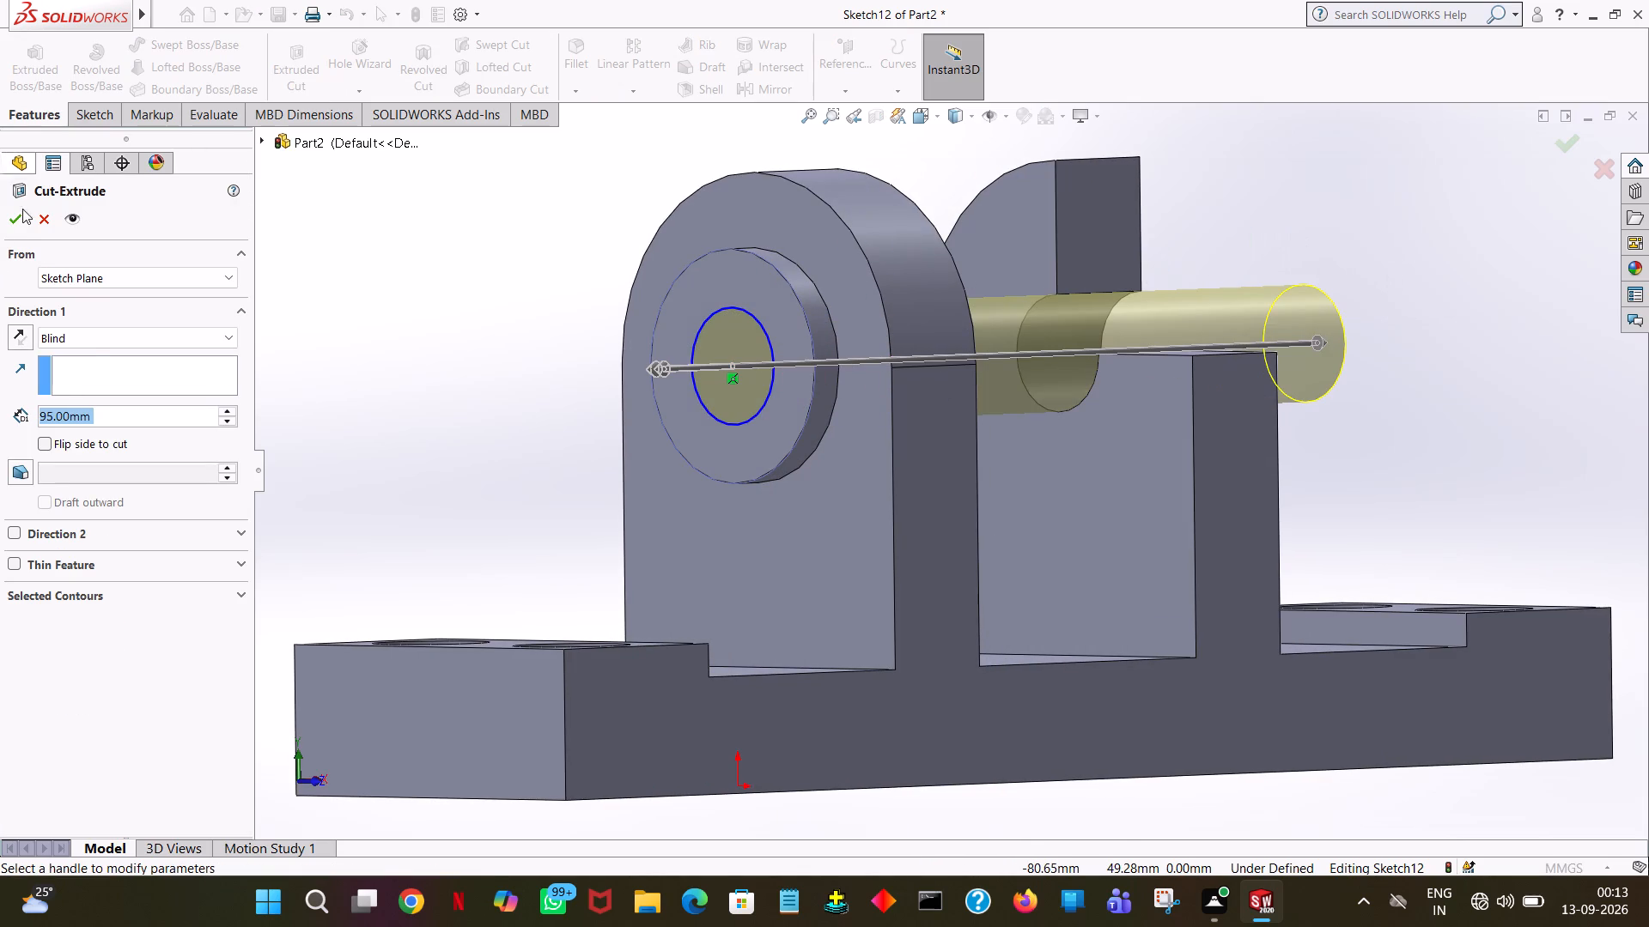
click(27, 227)
click(570, 225)
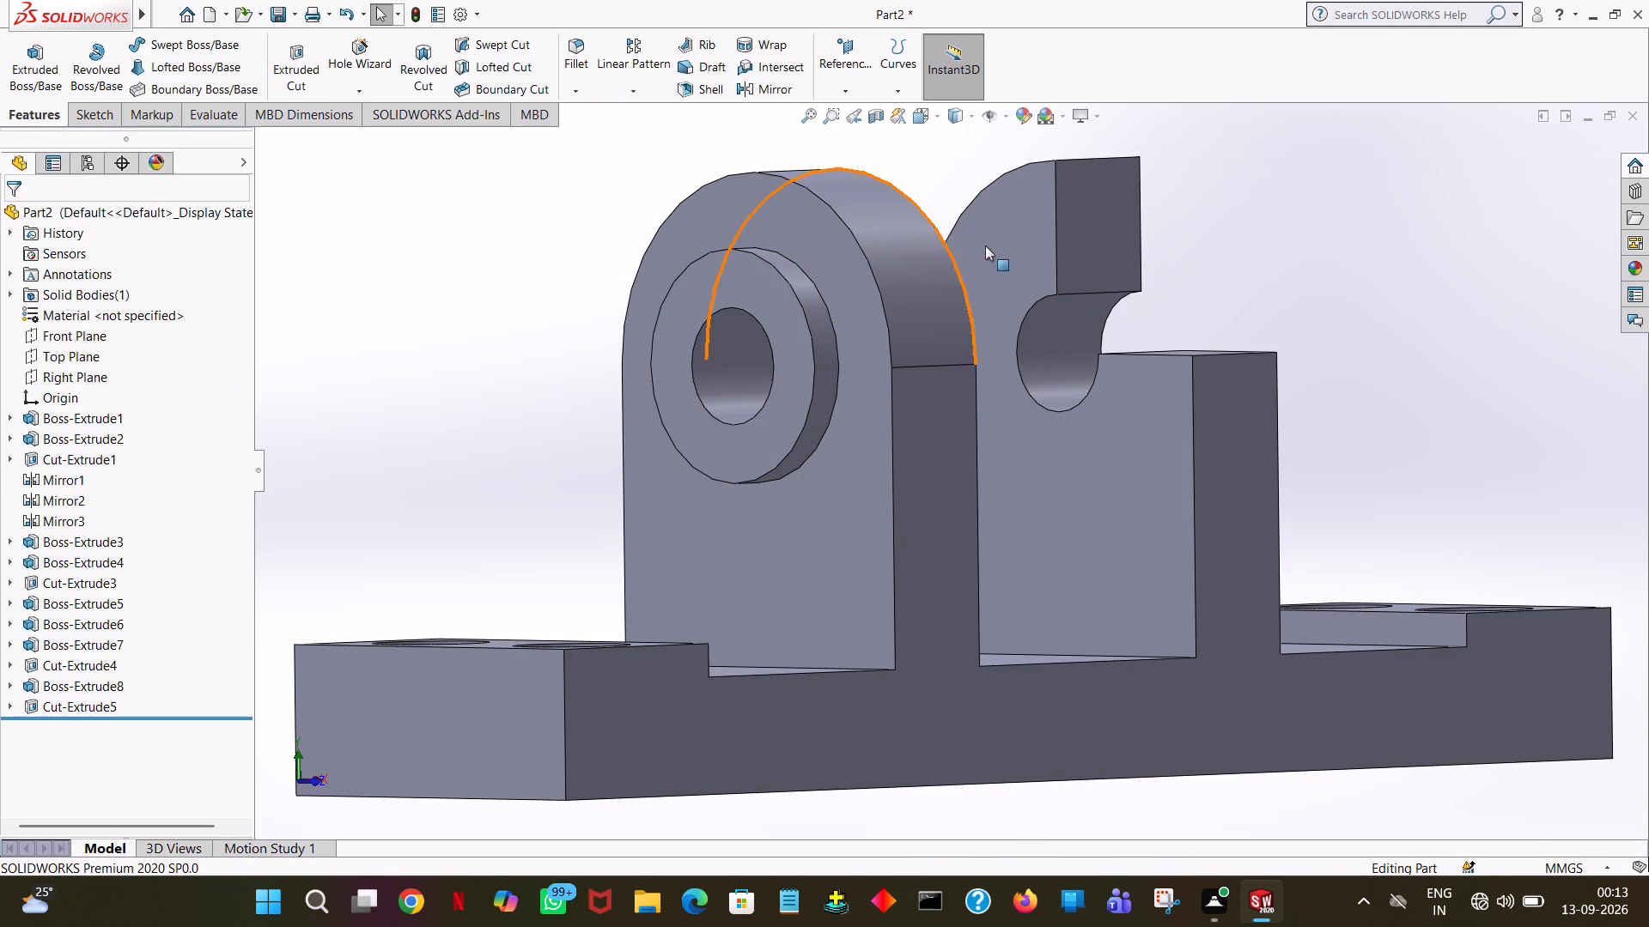
Examine the through hole, the bosses and both uprights from several sides and in isometric view.
middle_drag(1190, 330, 1281, 324)
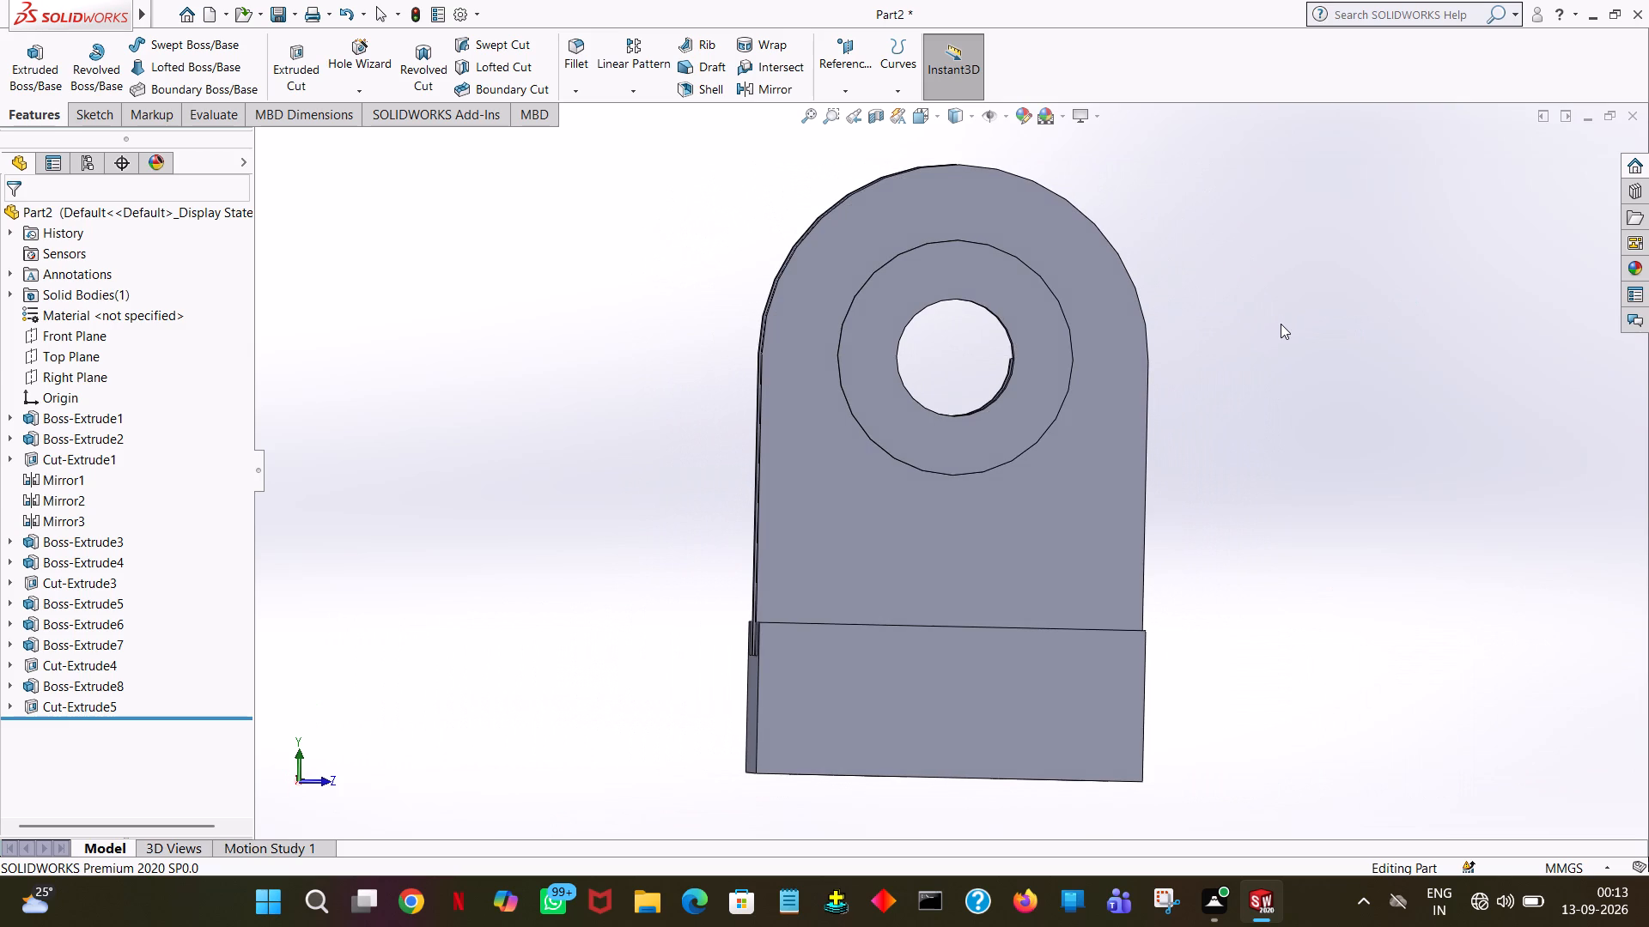
middle_drag(1281, 328, 1220, 313)
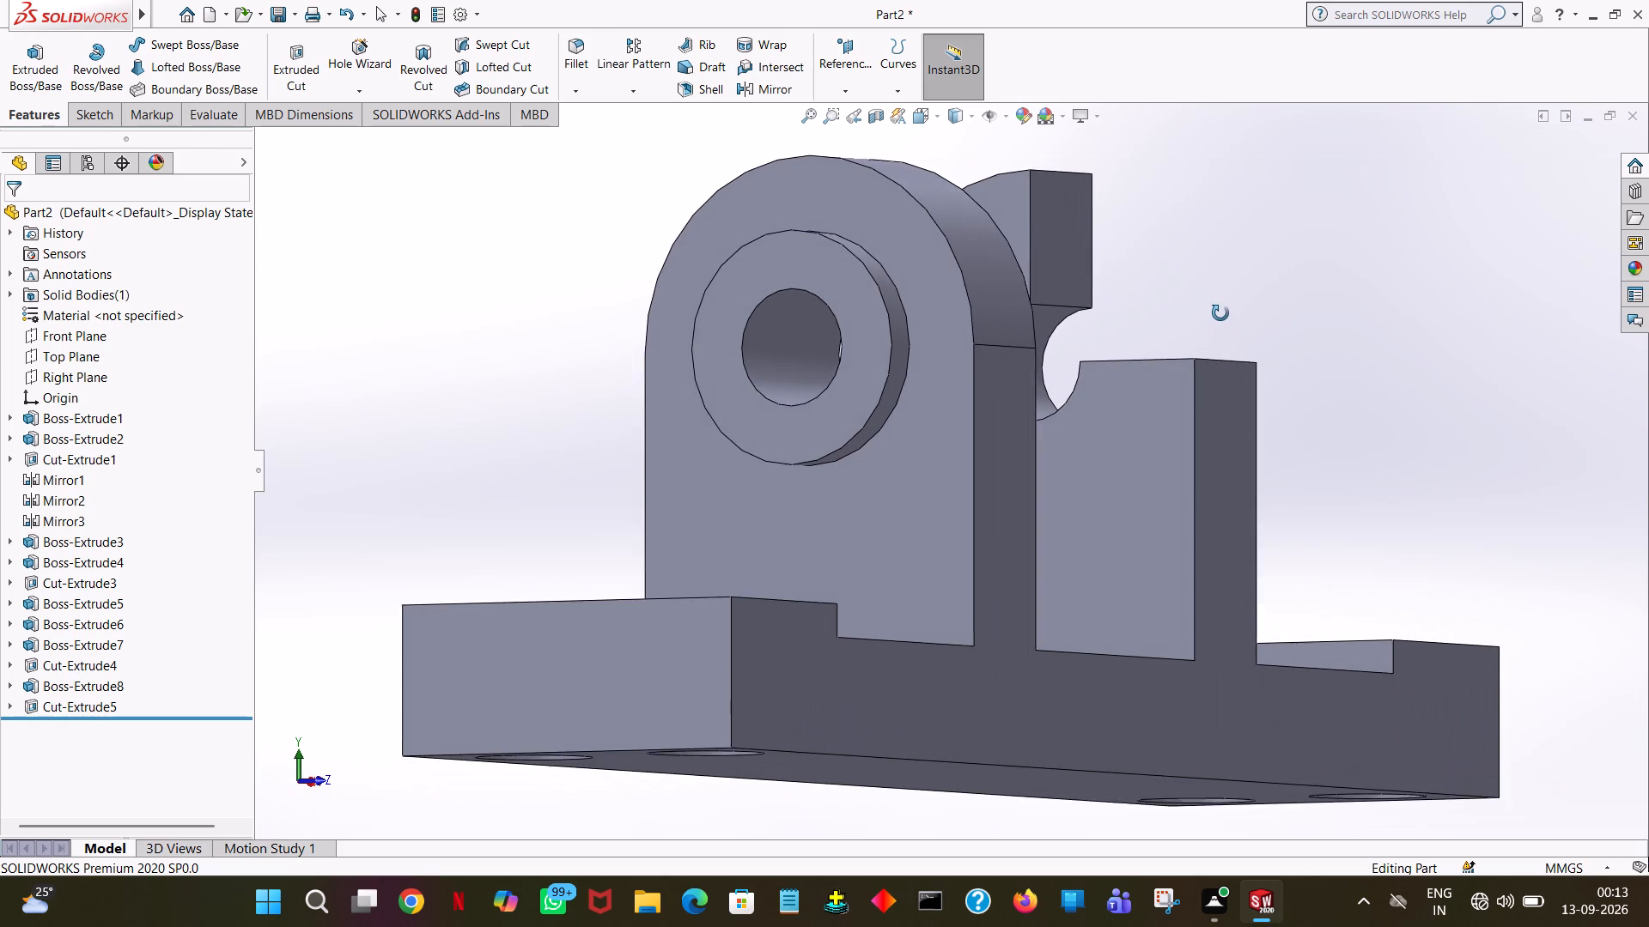
middle_drag(1220, 313, 1232, 349)
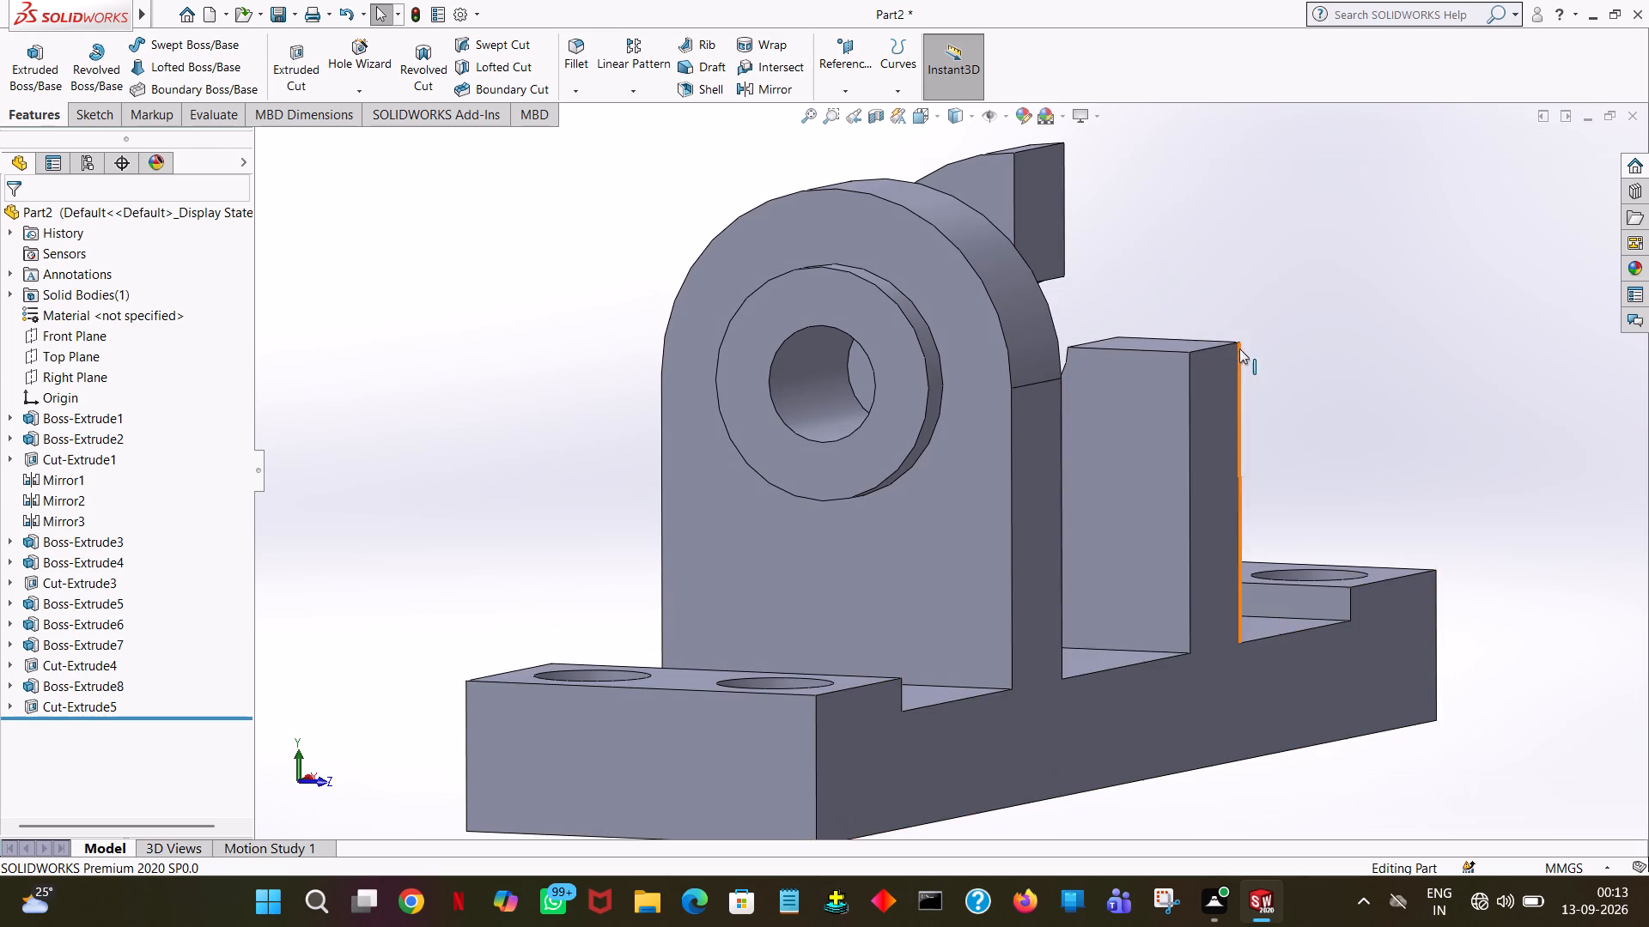
middle_drag(1273, 336, 1296, 325)
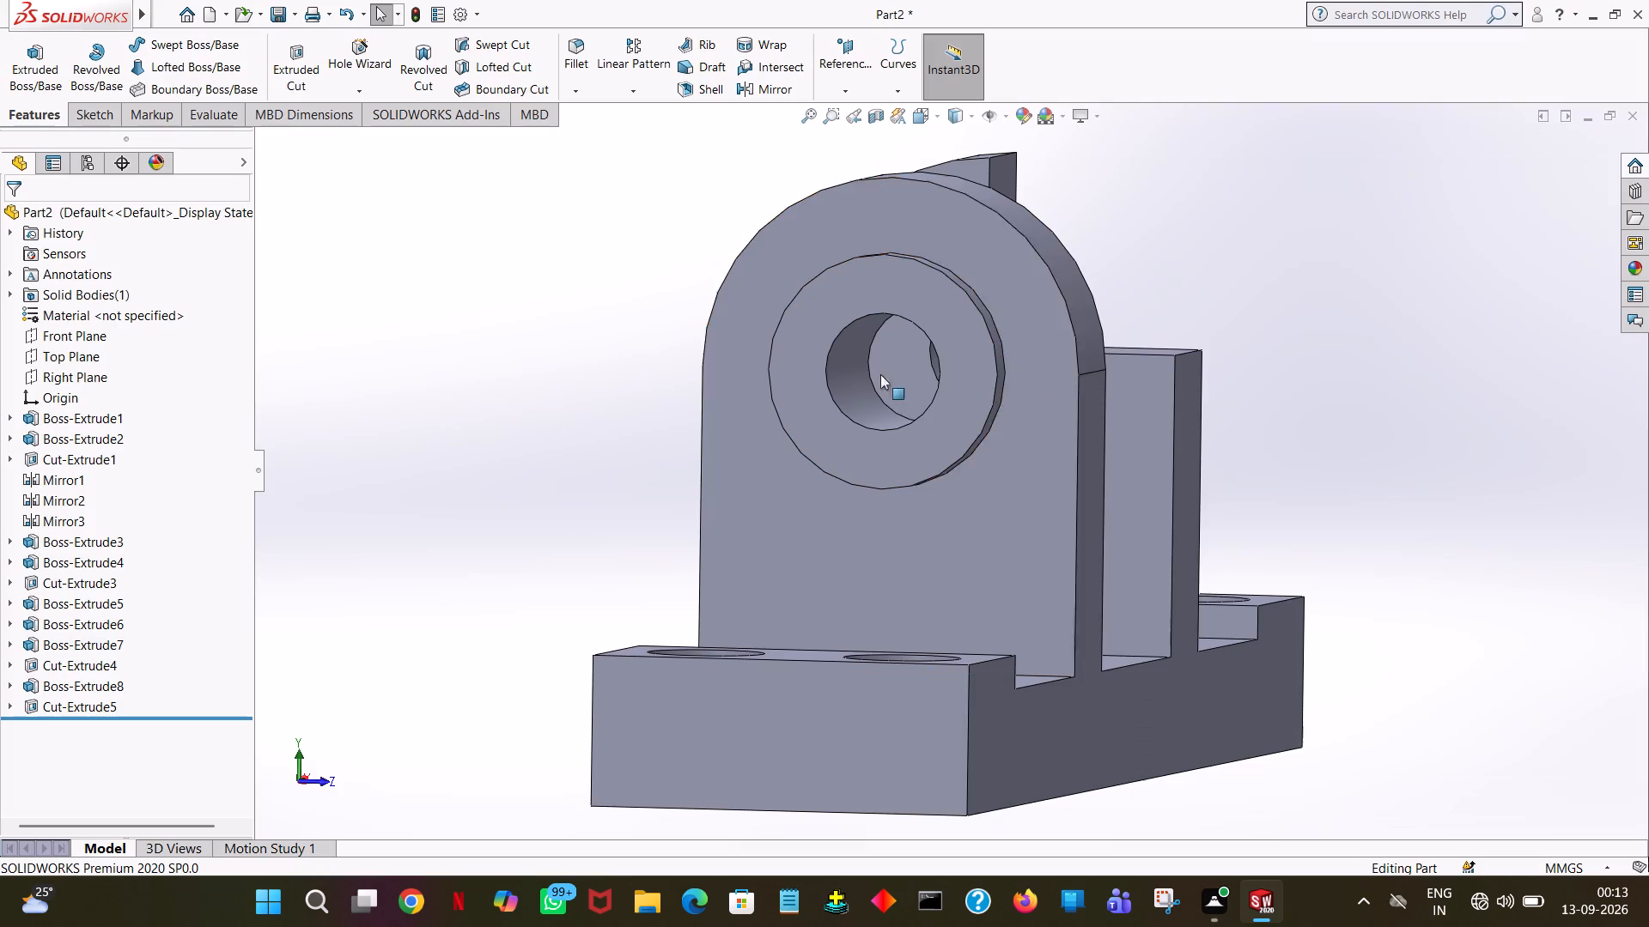
middle_drag(1634, 417, 1346, 505)
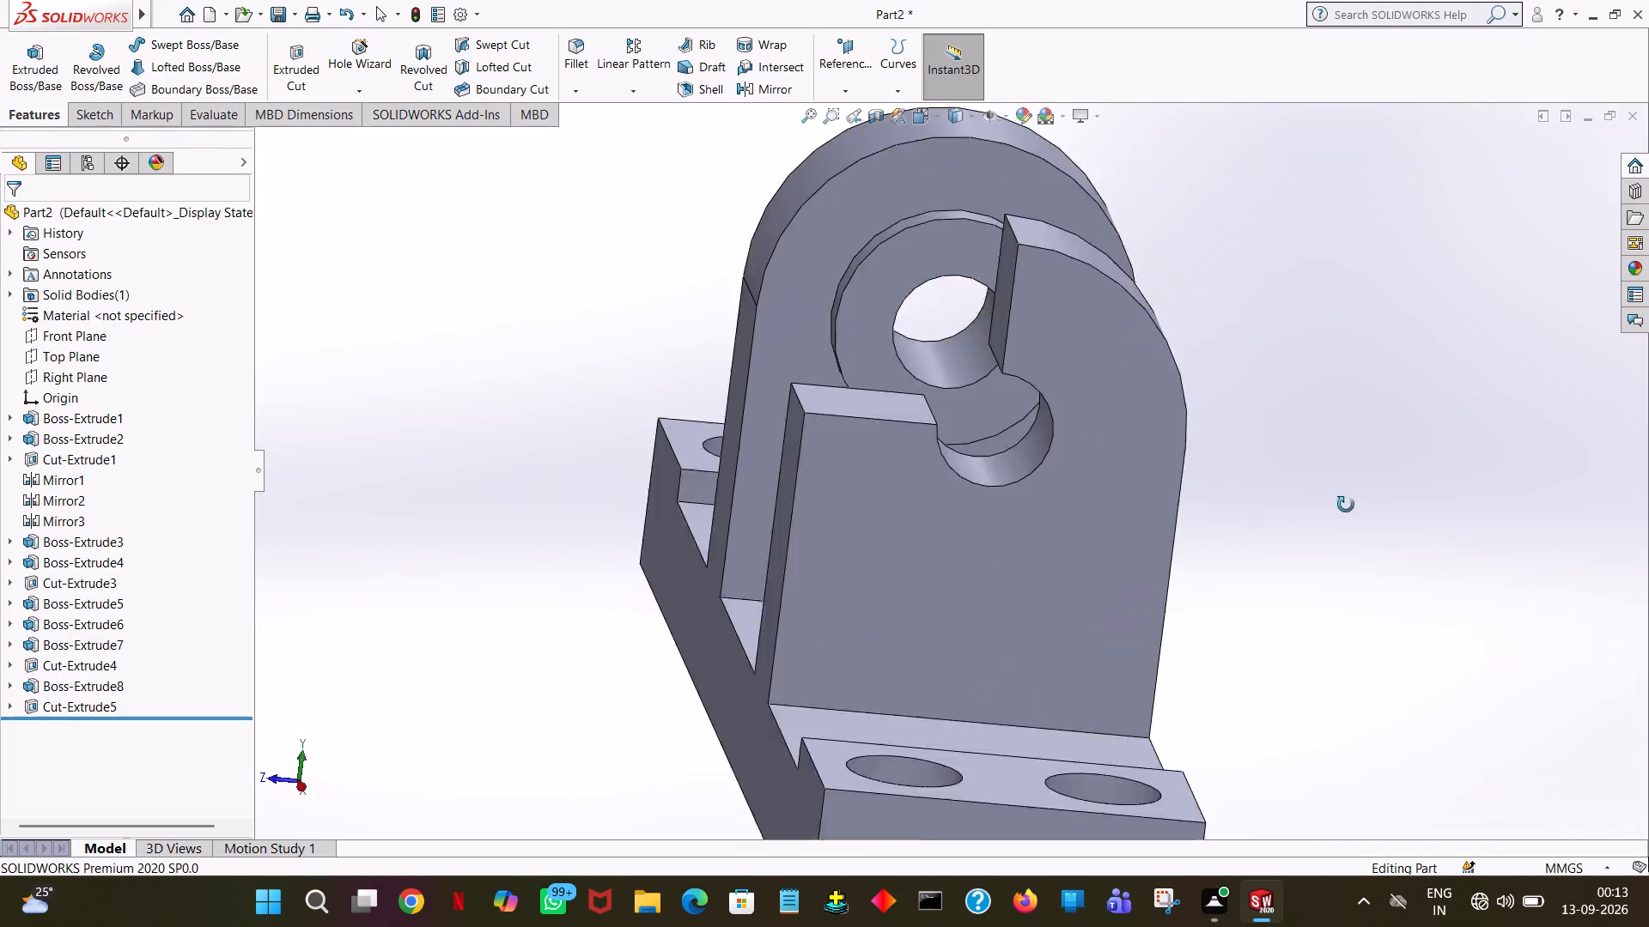
middle_drag(1346, 505, 1377, 556)
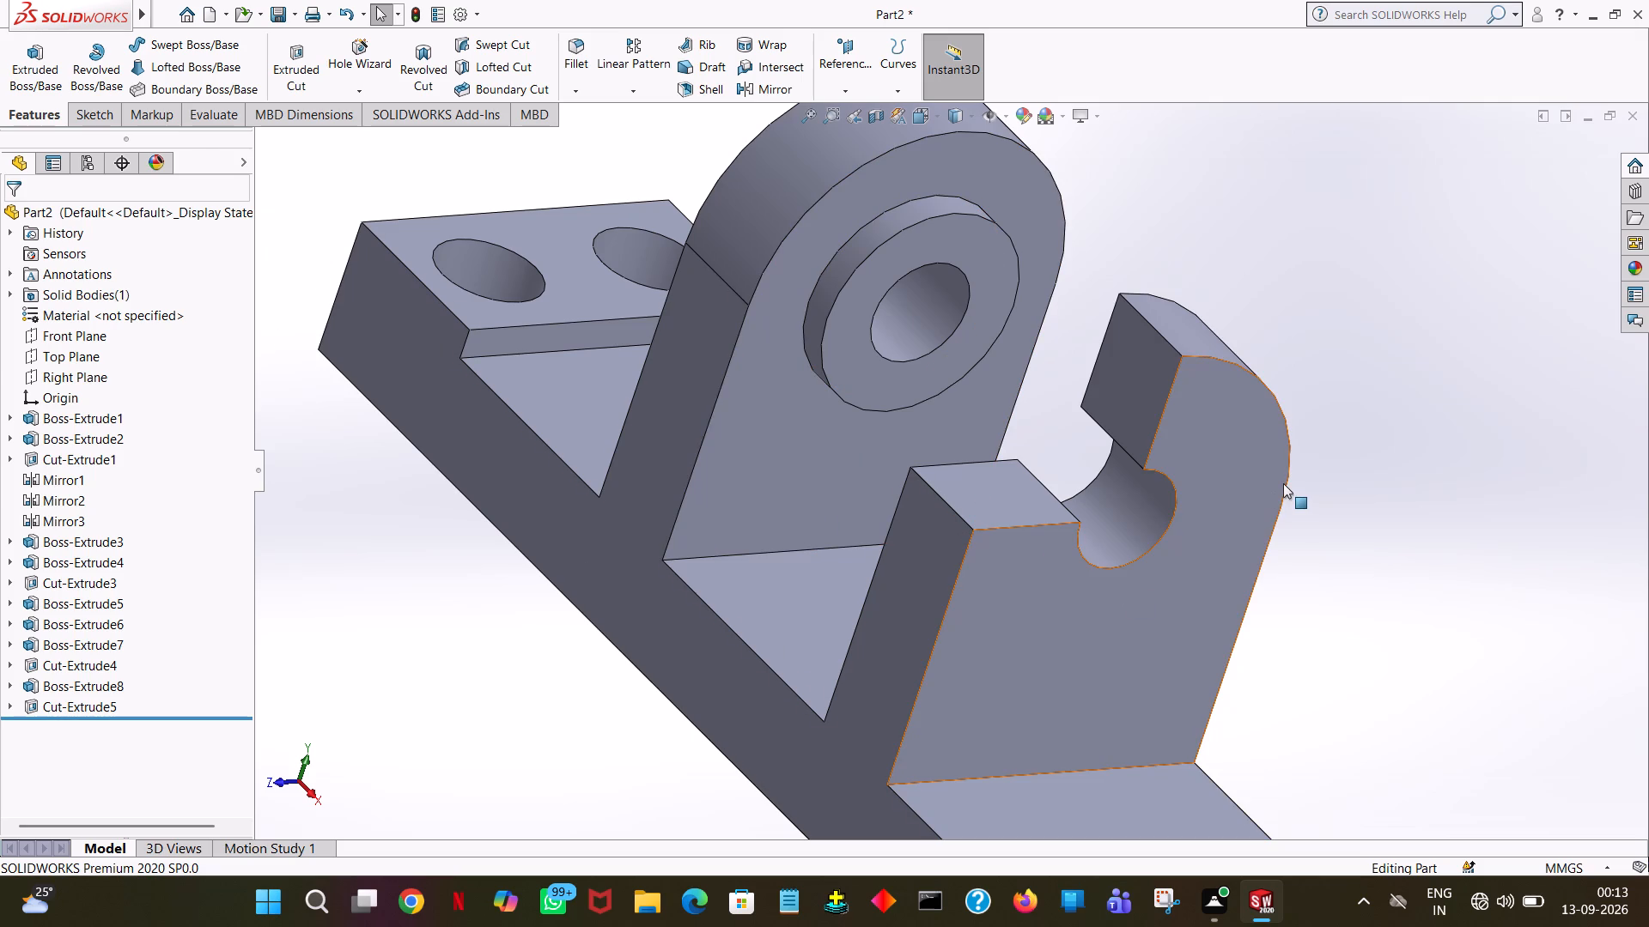
key(ctrl+7)
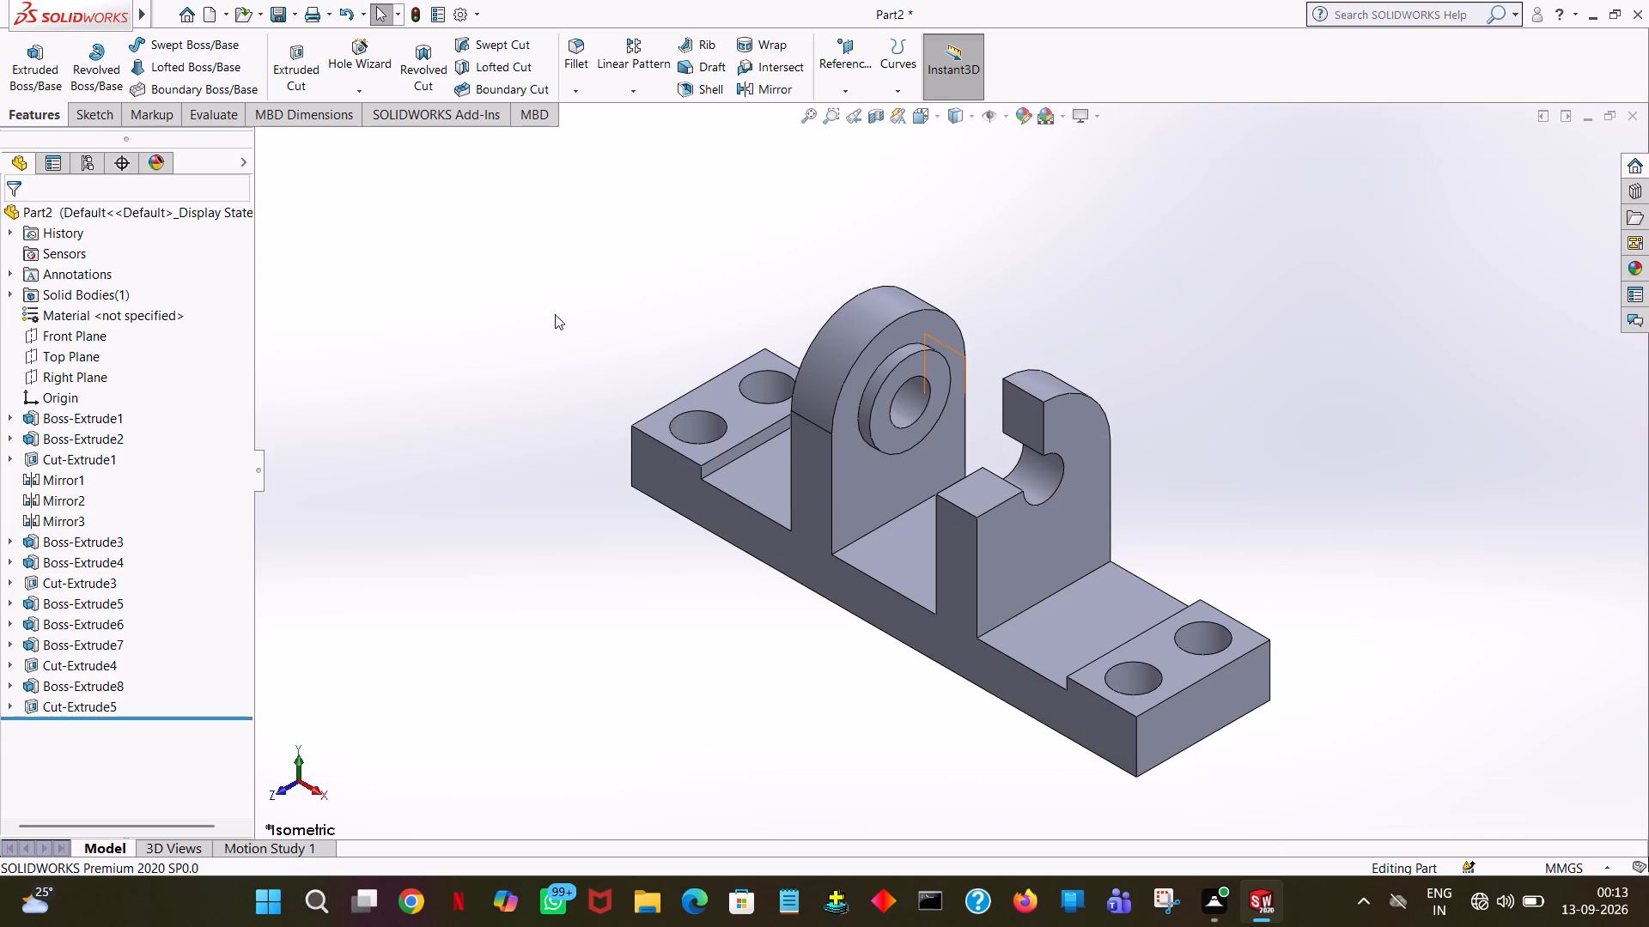
click(477, 270)
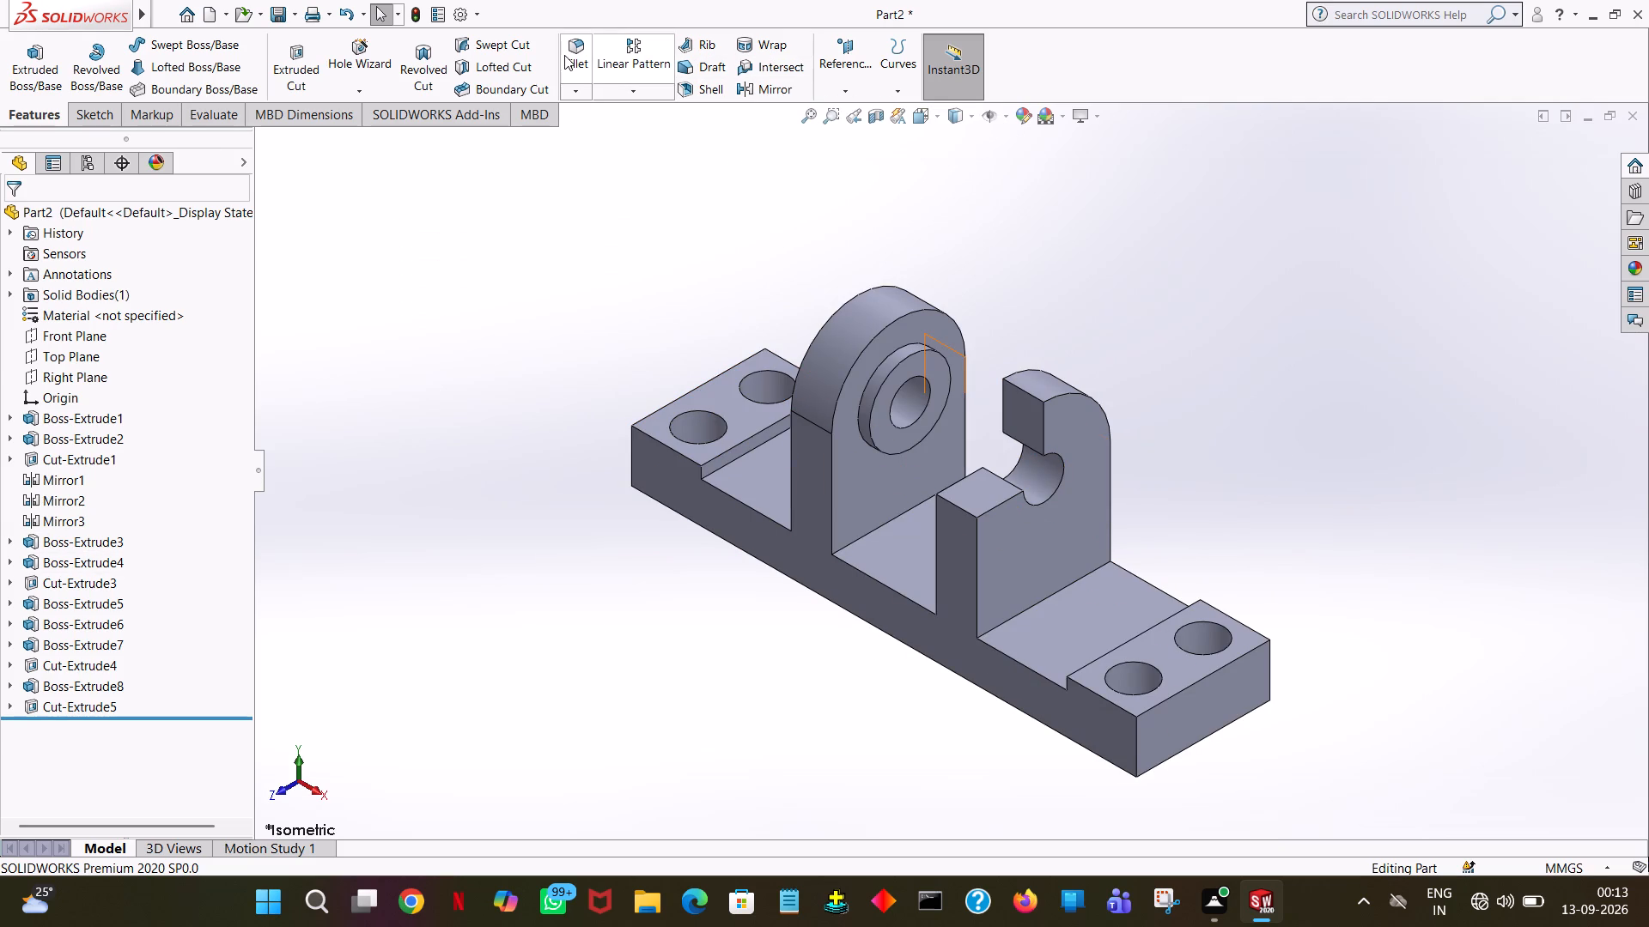
Create a 4 mm face fillet, pairing the slotted upright's outer face and rounded upright's inner face with the base faces beside them.
click(564, 55)
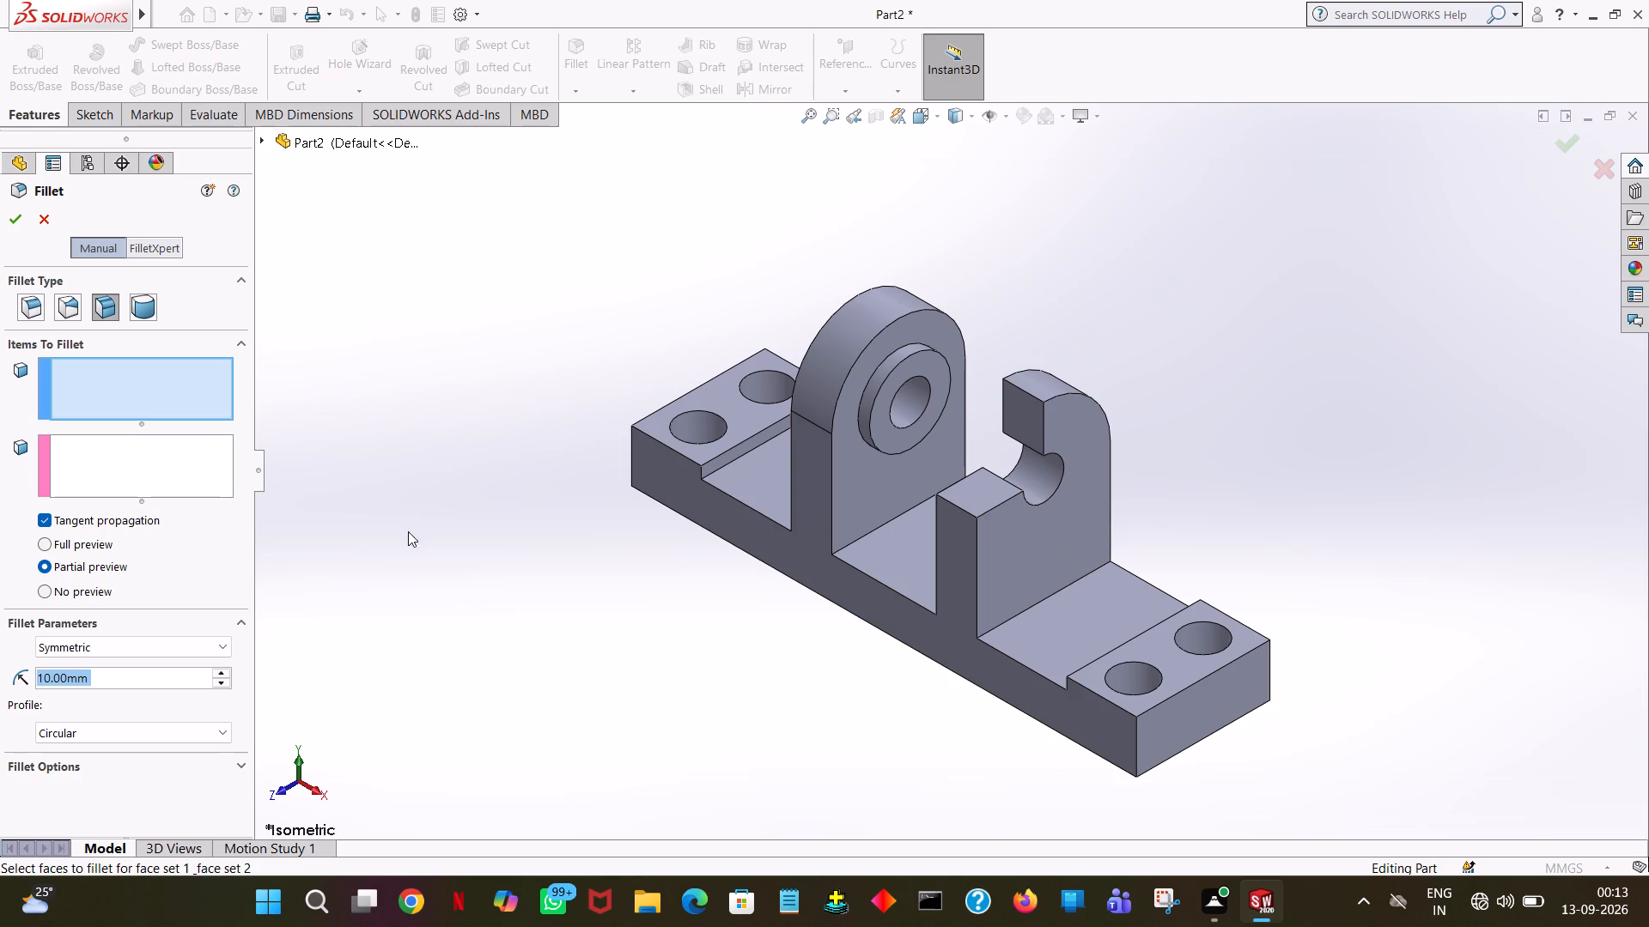
key(4)
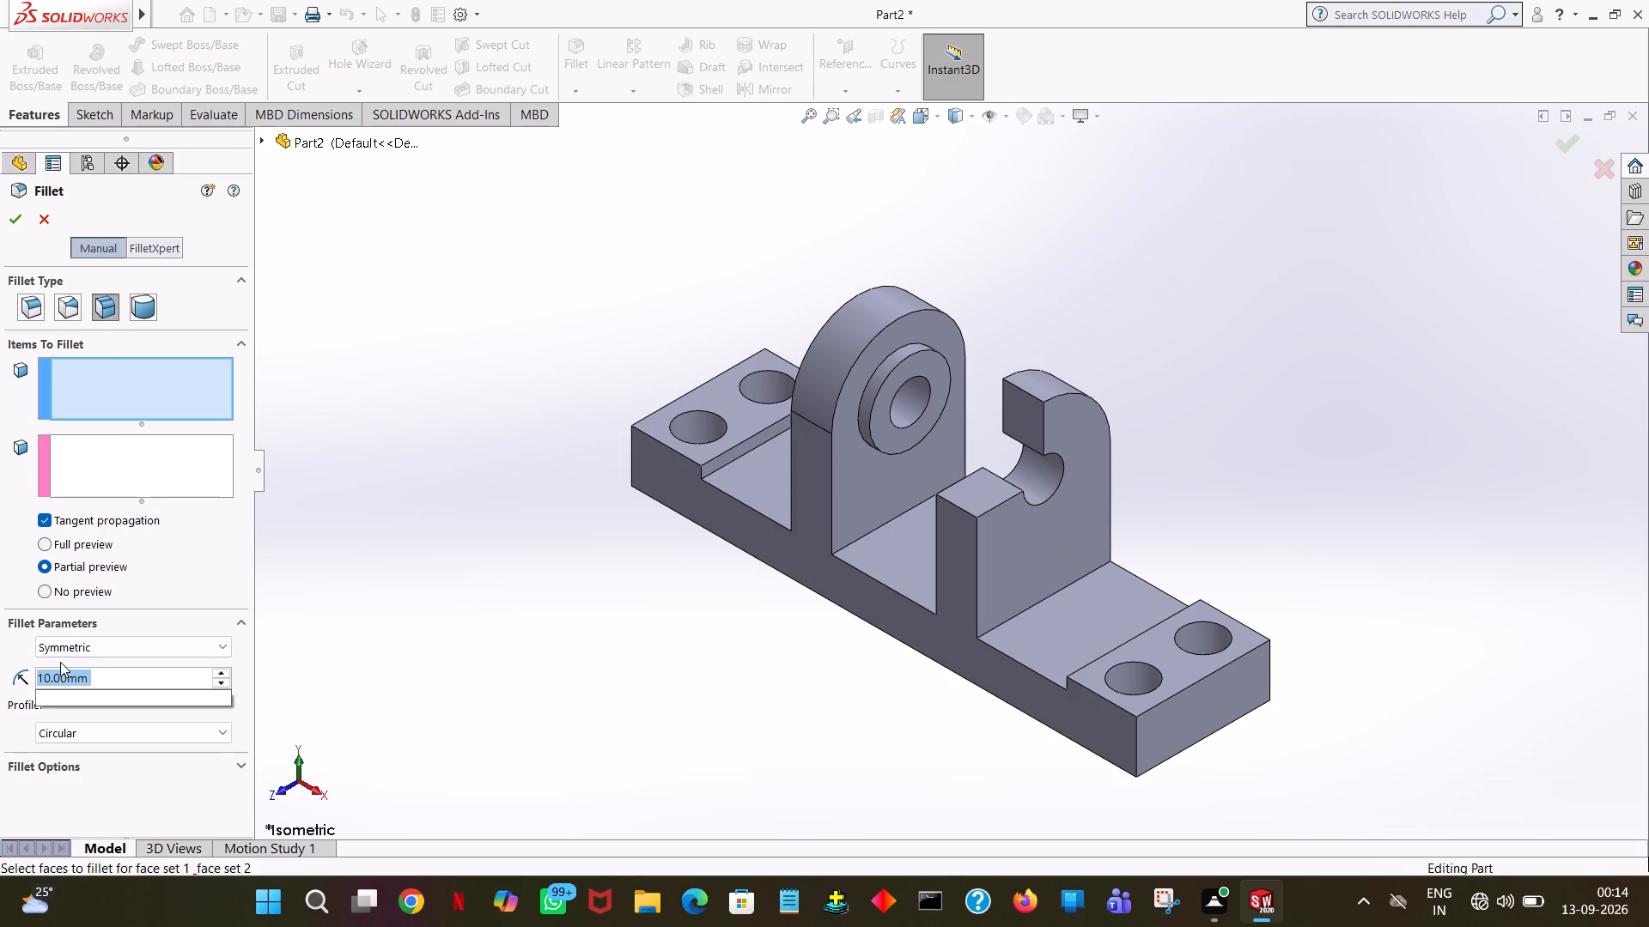
click(422, 409)
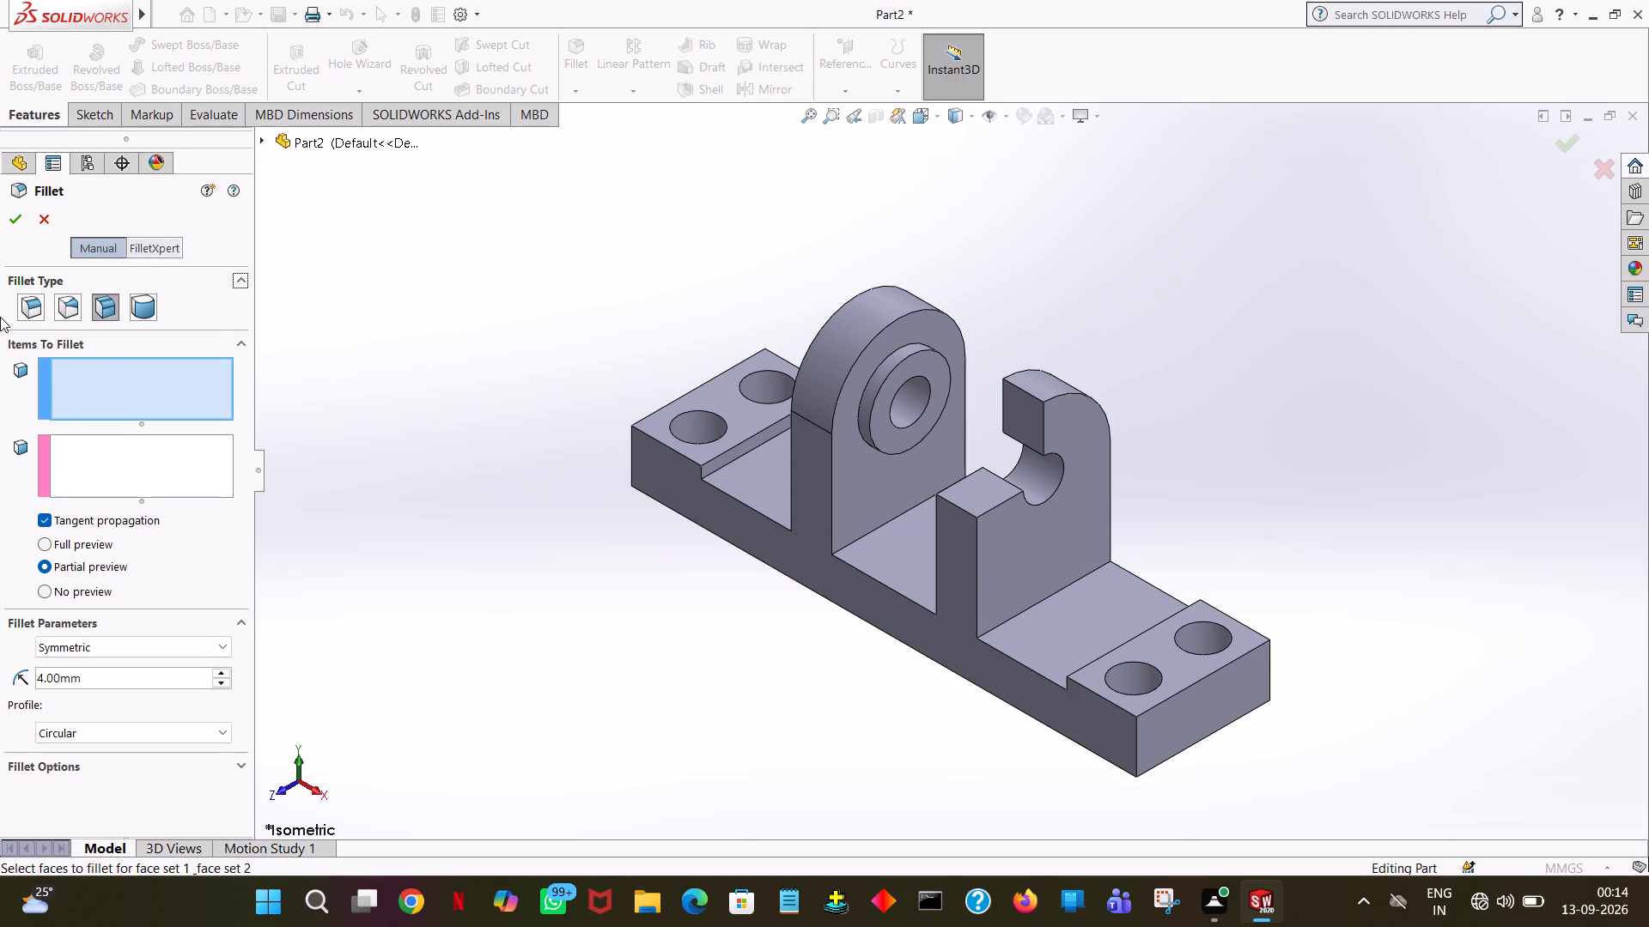
click(1025, 582)
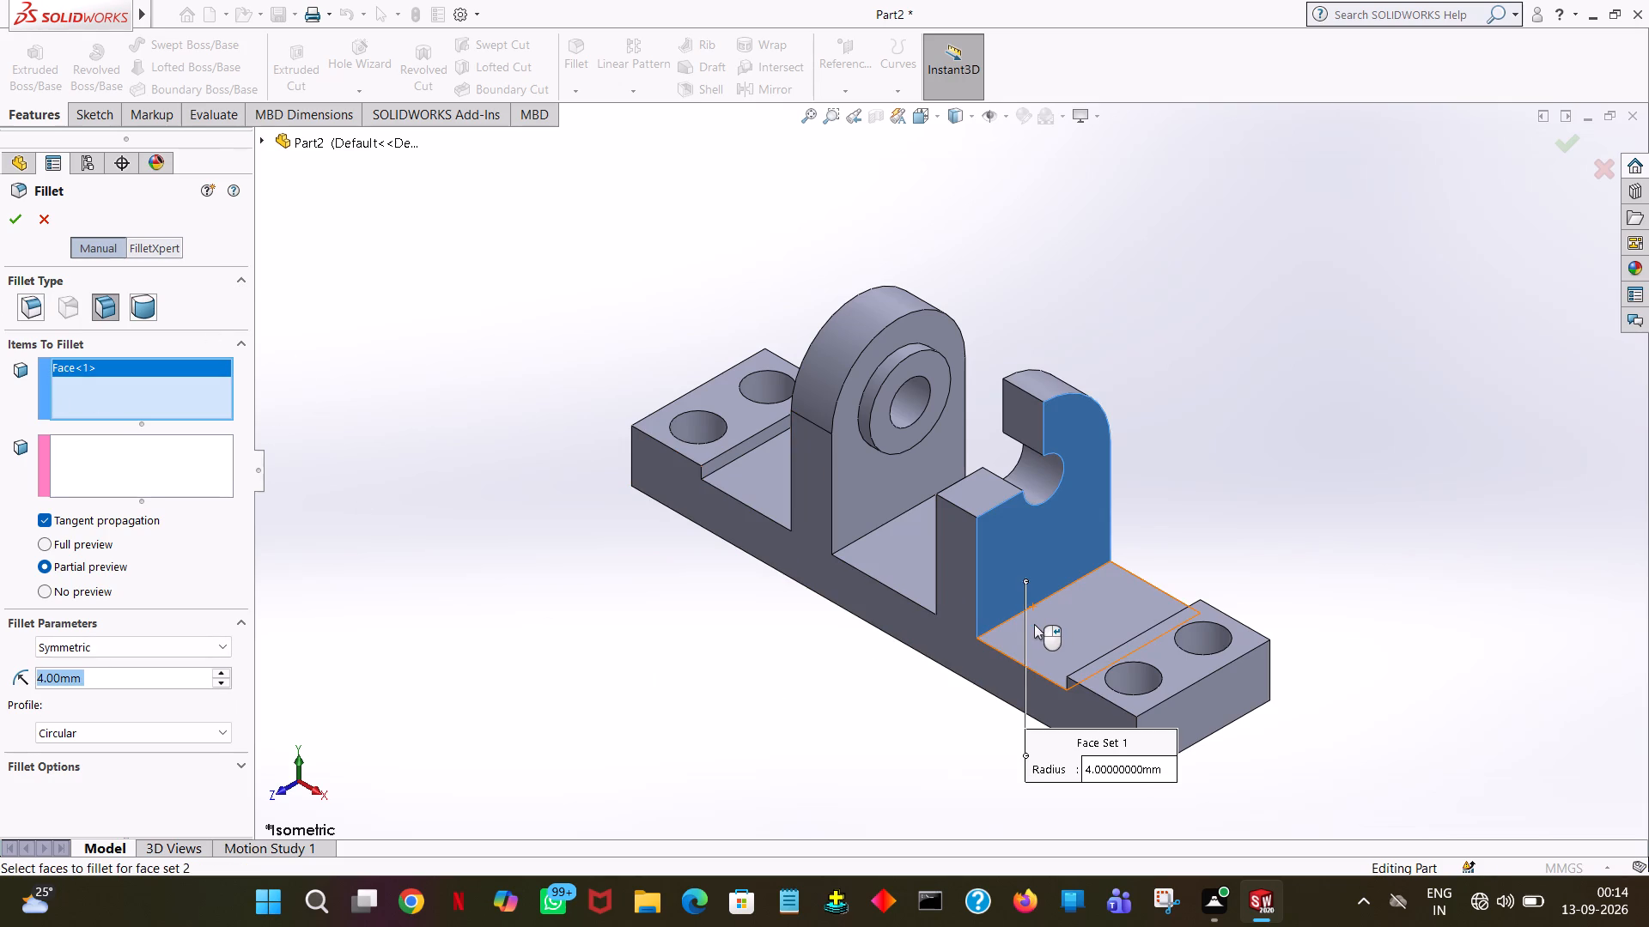
click(192, 477)
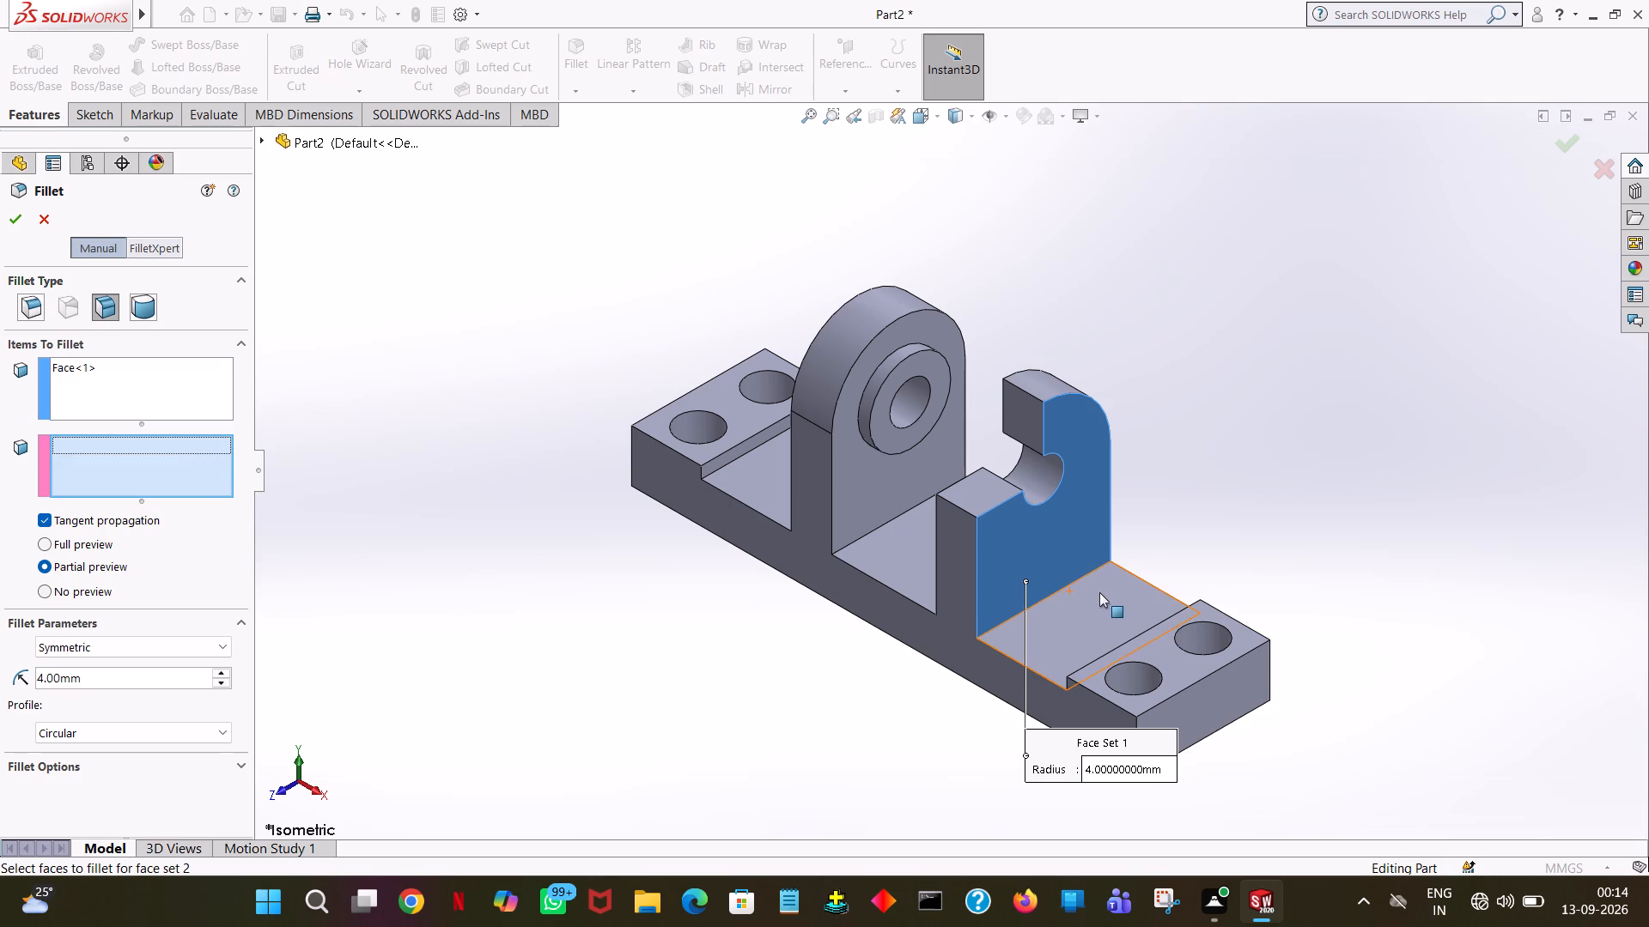
click(1074, 594)
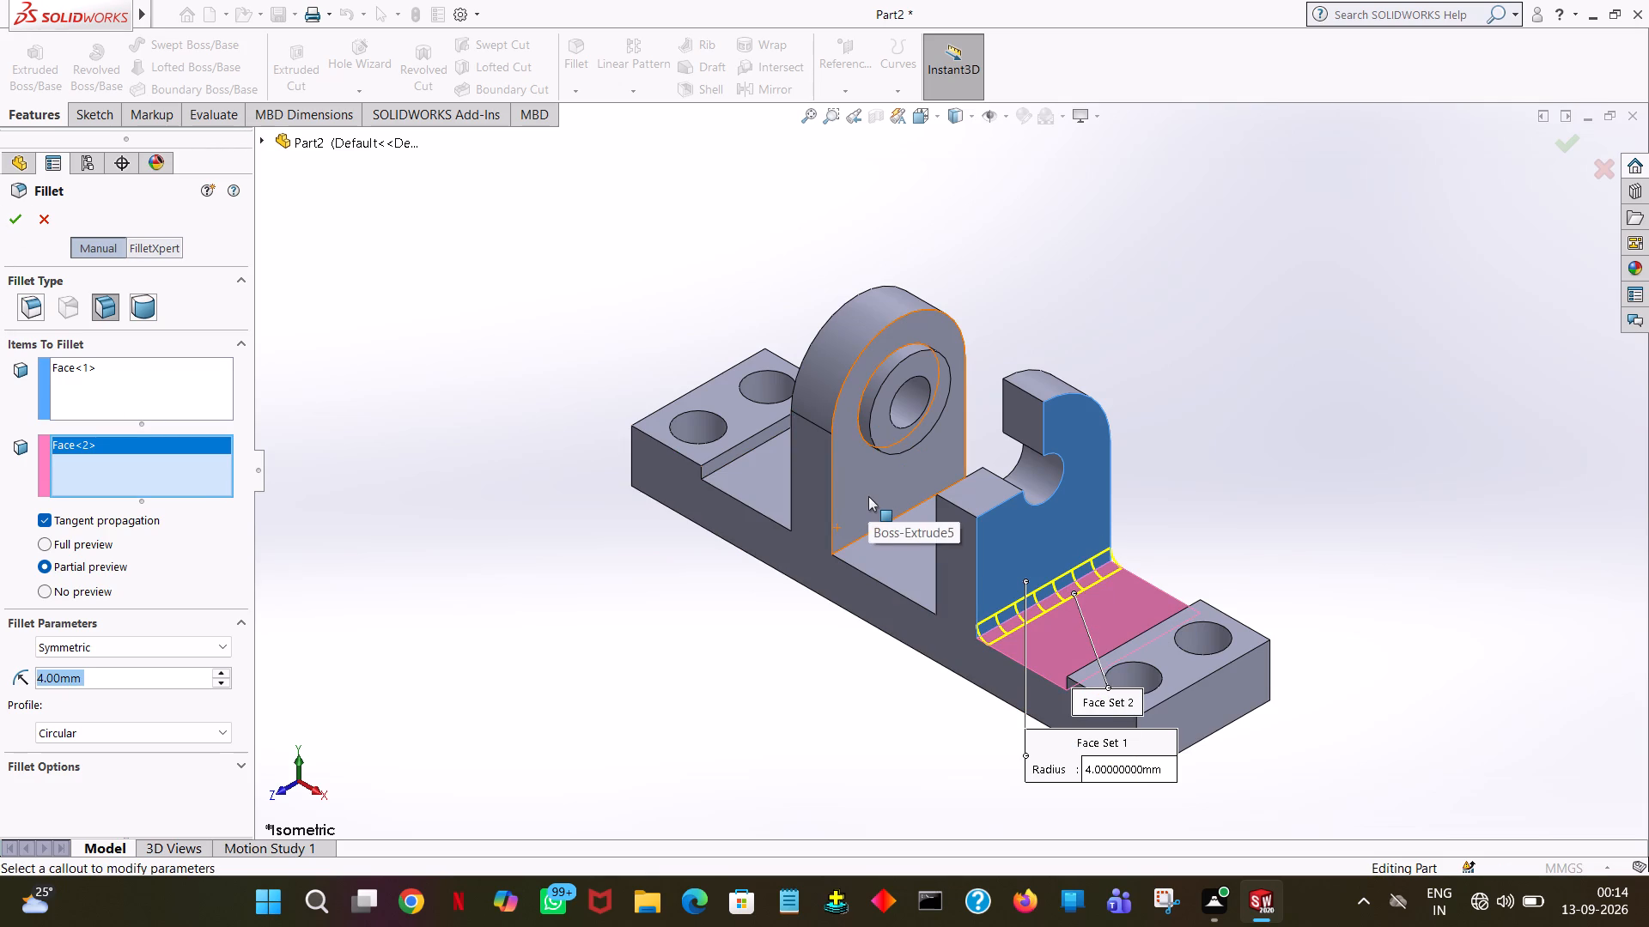
click(127, 386)
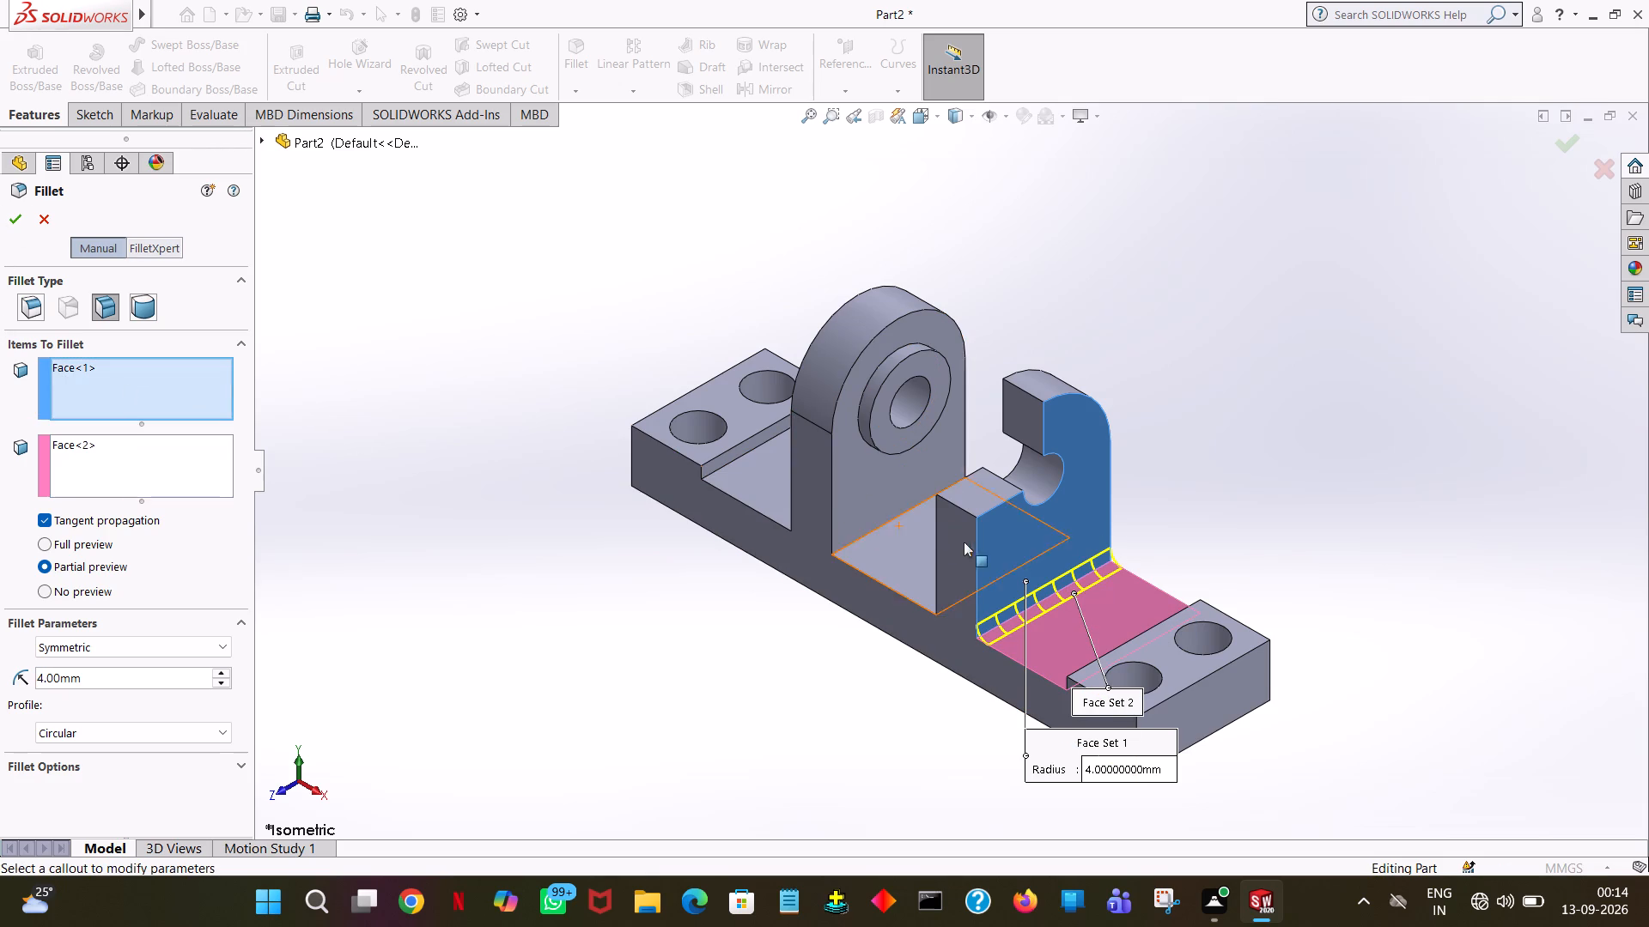
click(854, 499)
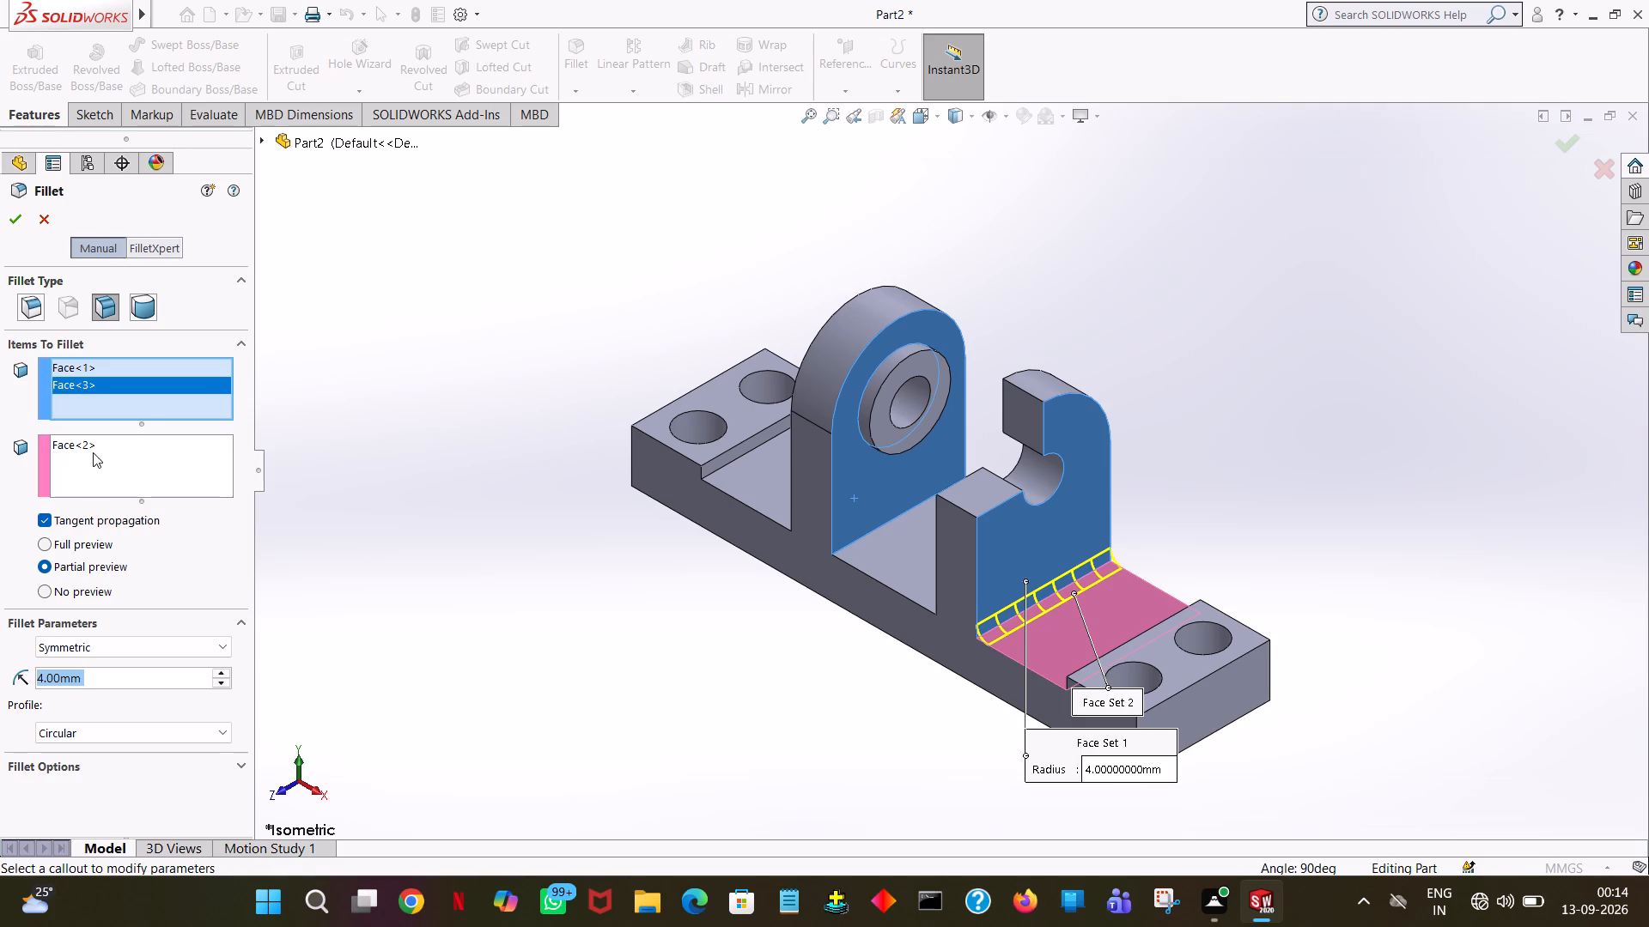
click(95, 452)
click(866, 548)
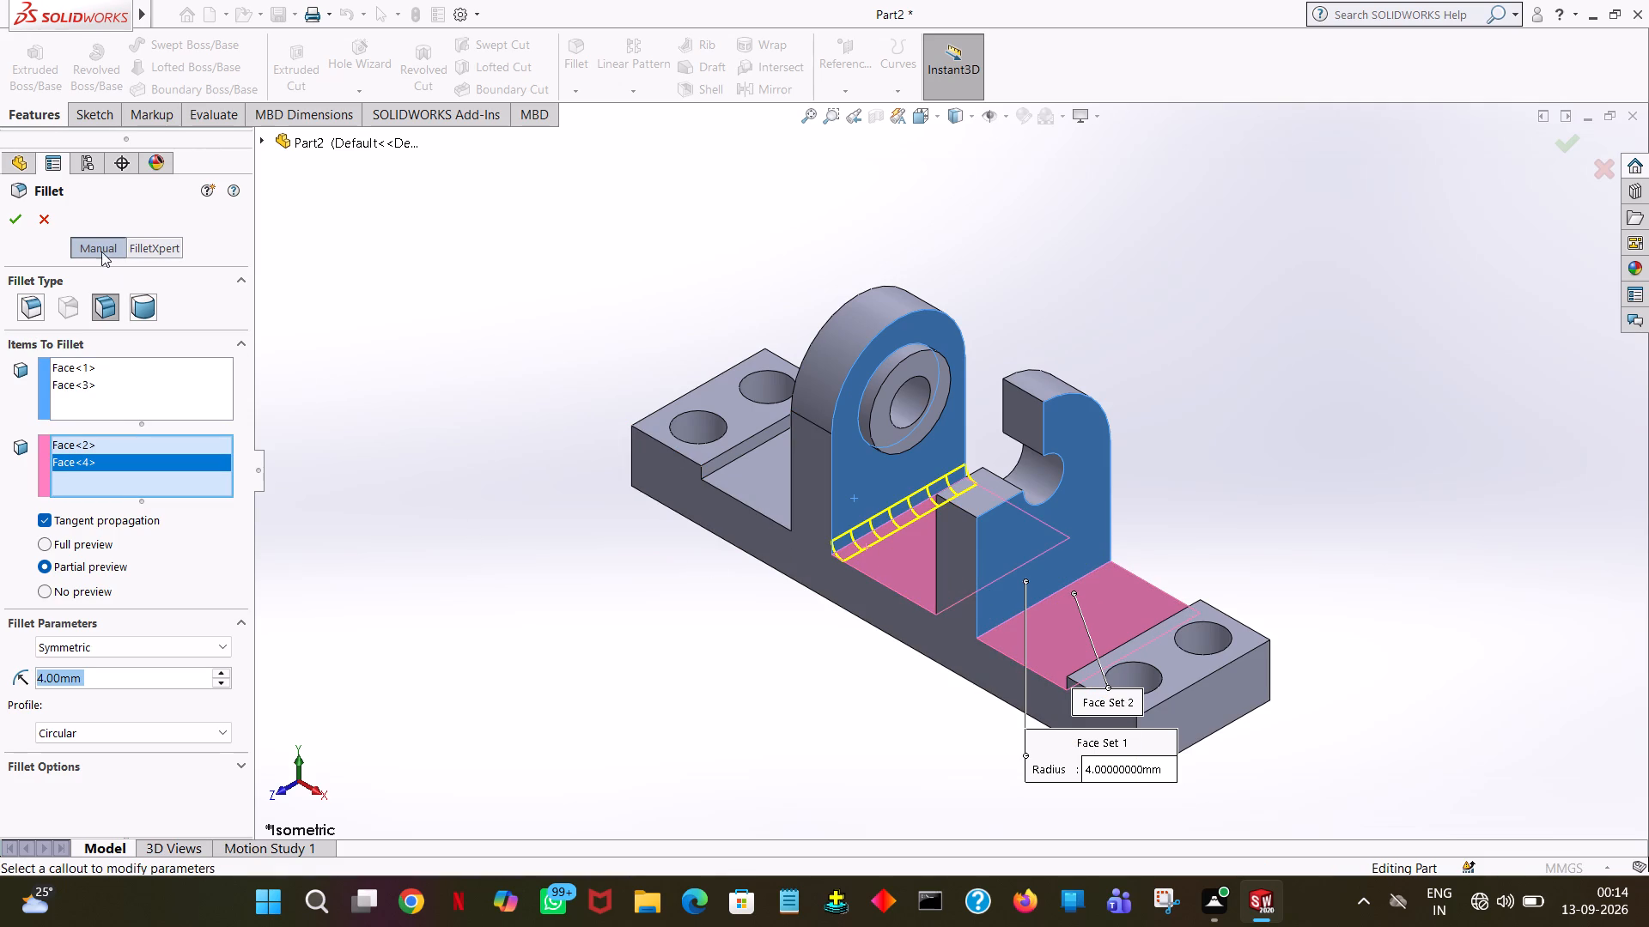
click(8, 230)
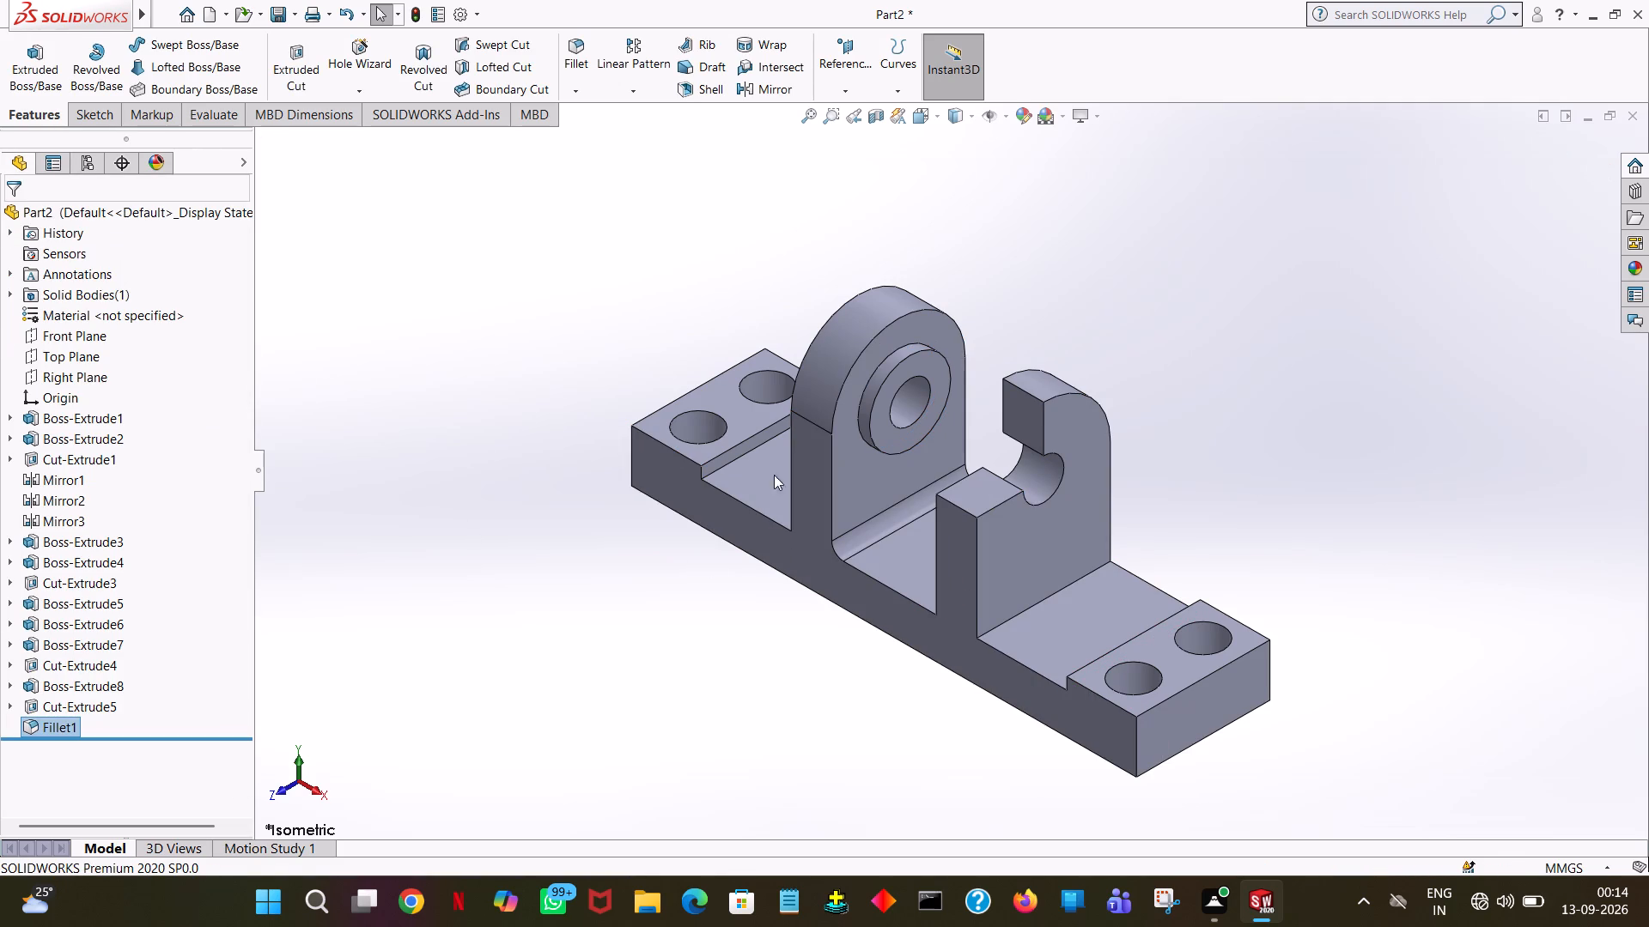
Add a 4 mm face fillet between the slotted upright's outer face and the adjoining recessed base face.
middle_drag(718, 677, 793, 609)
click(590, 46)
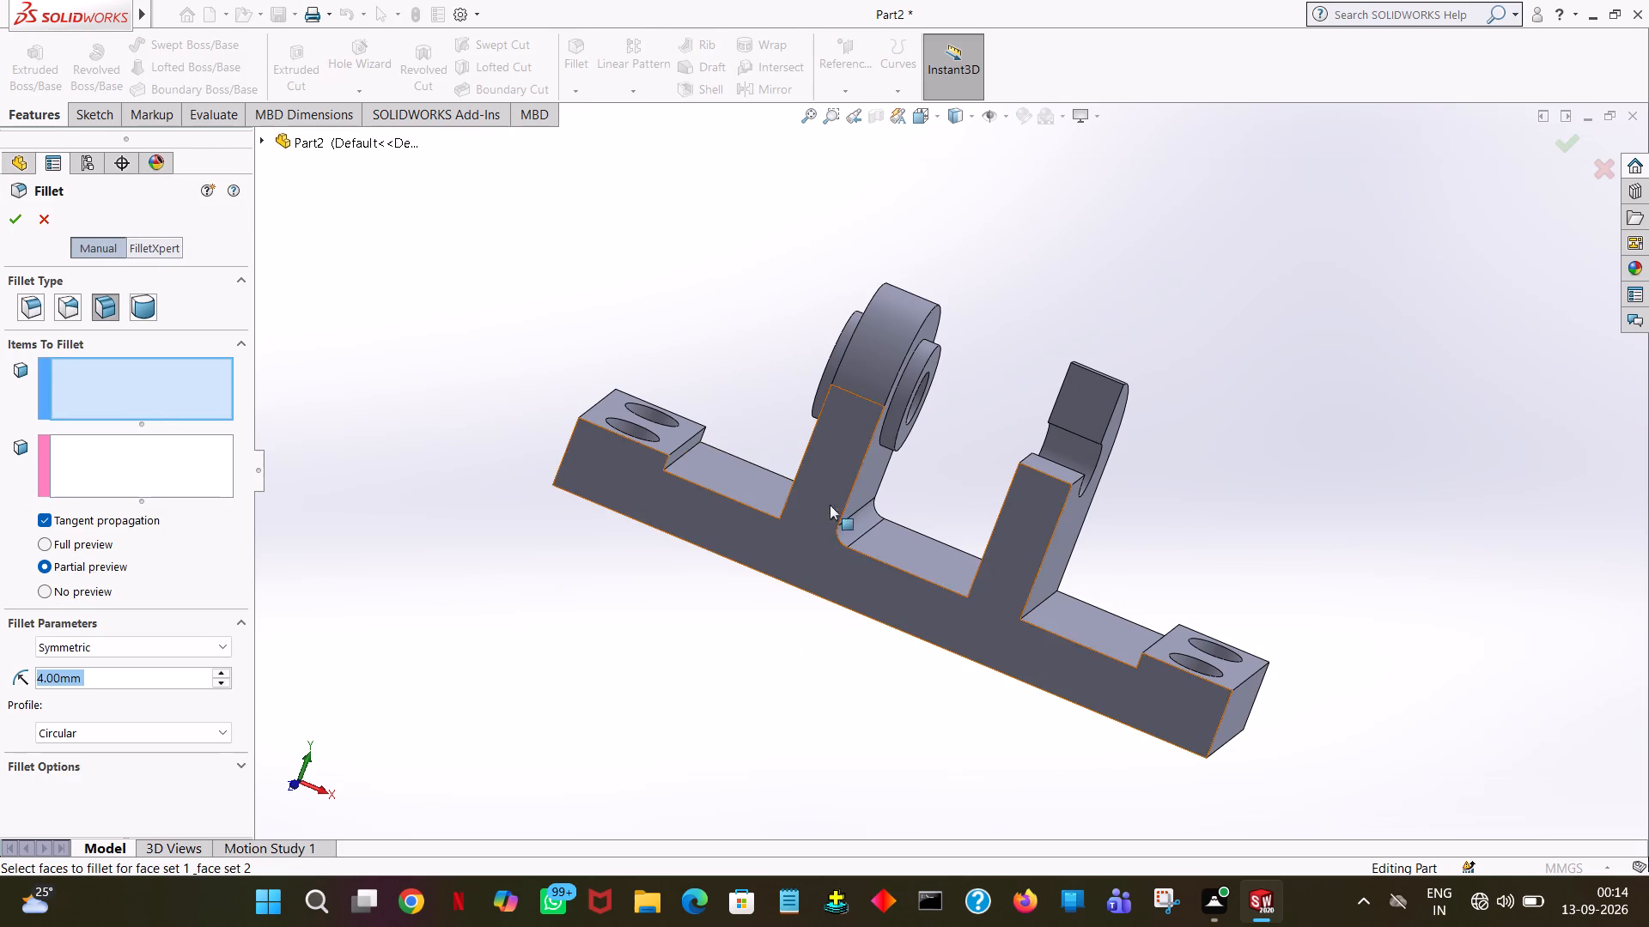
middle_drag(1041, 445, 991, 404)
click(1036, 524)
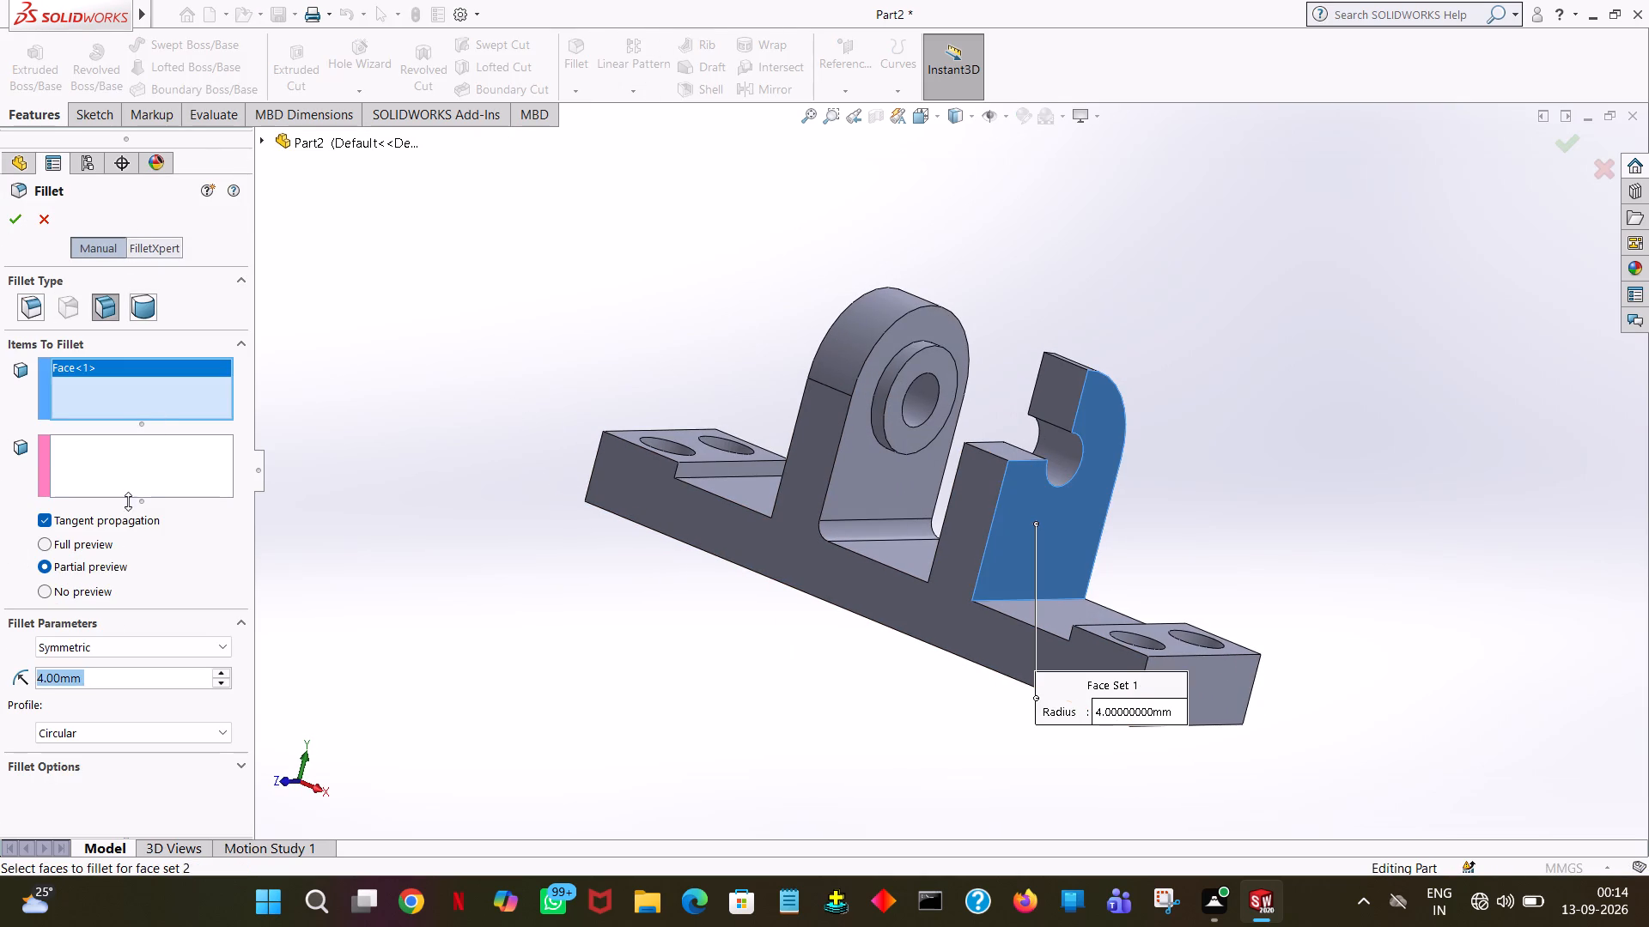
click(62, 463)
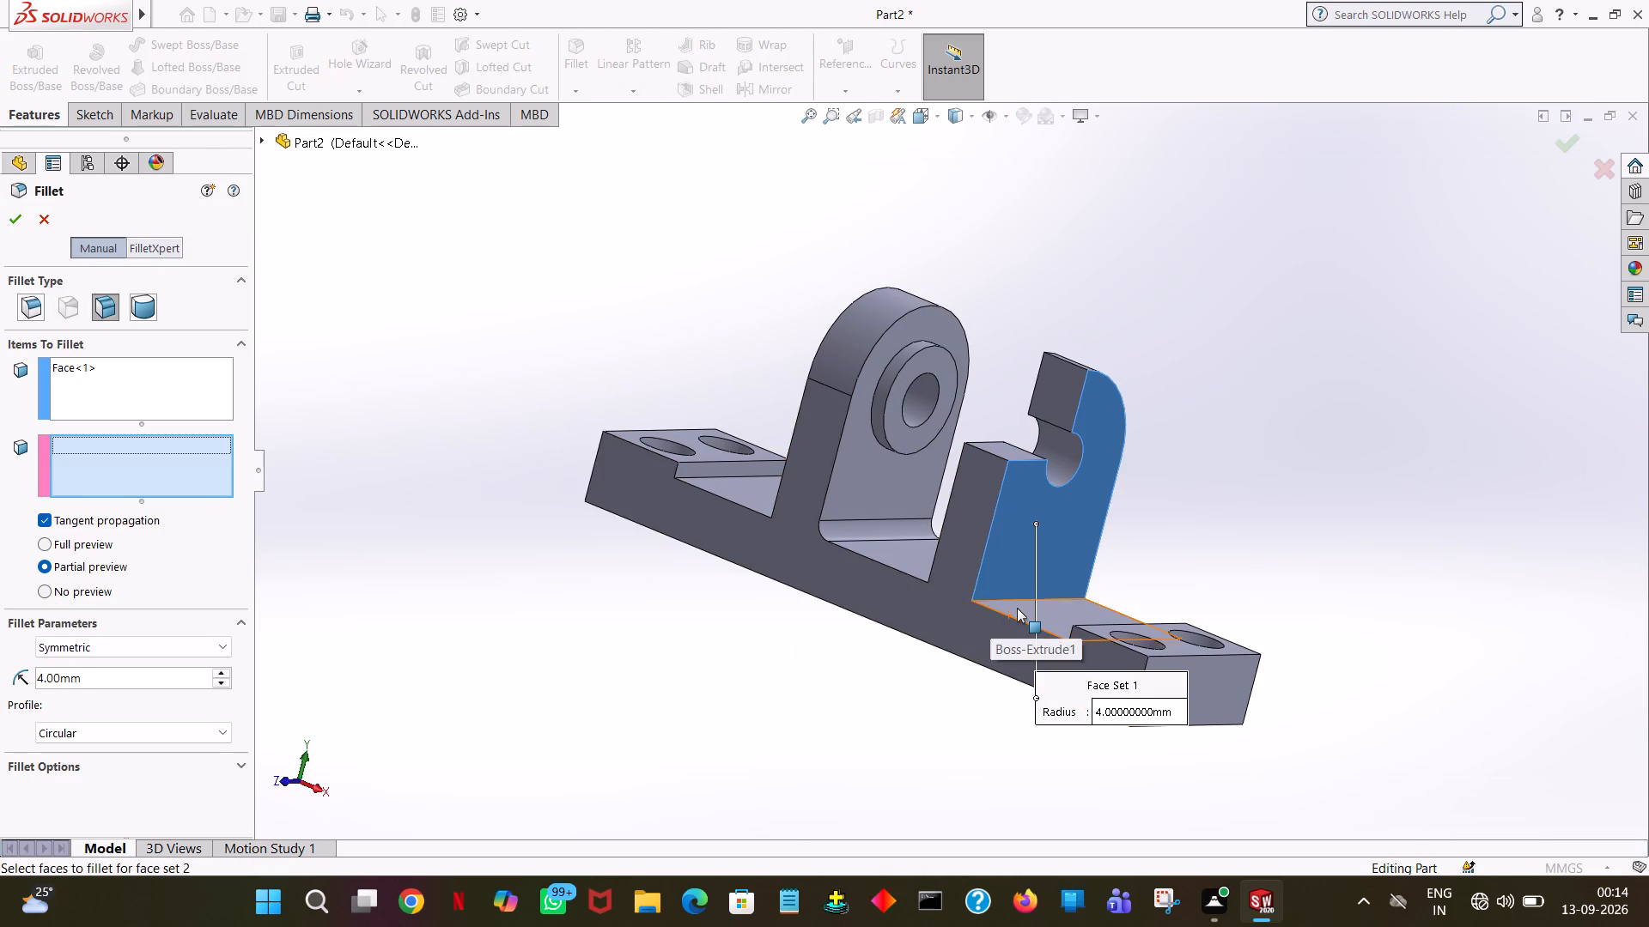
click(1017, 608)
click(9, 217)
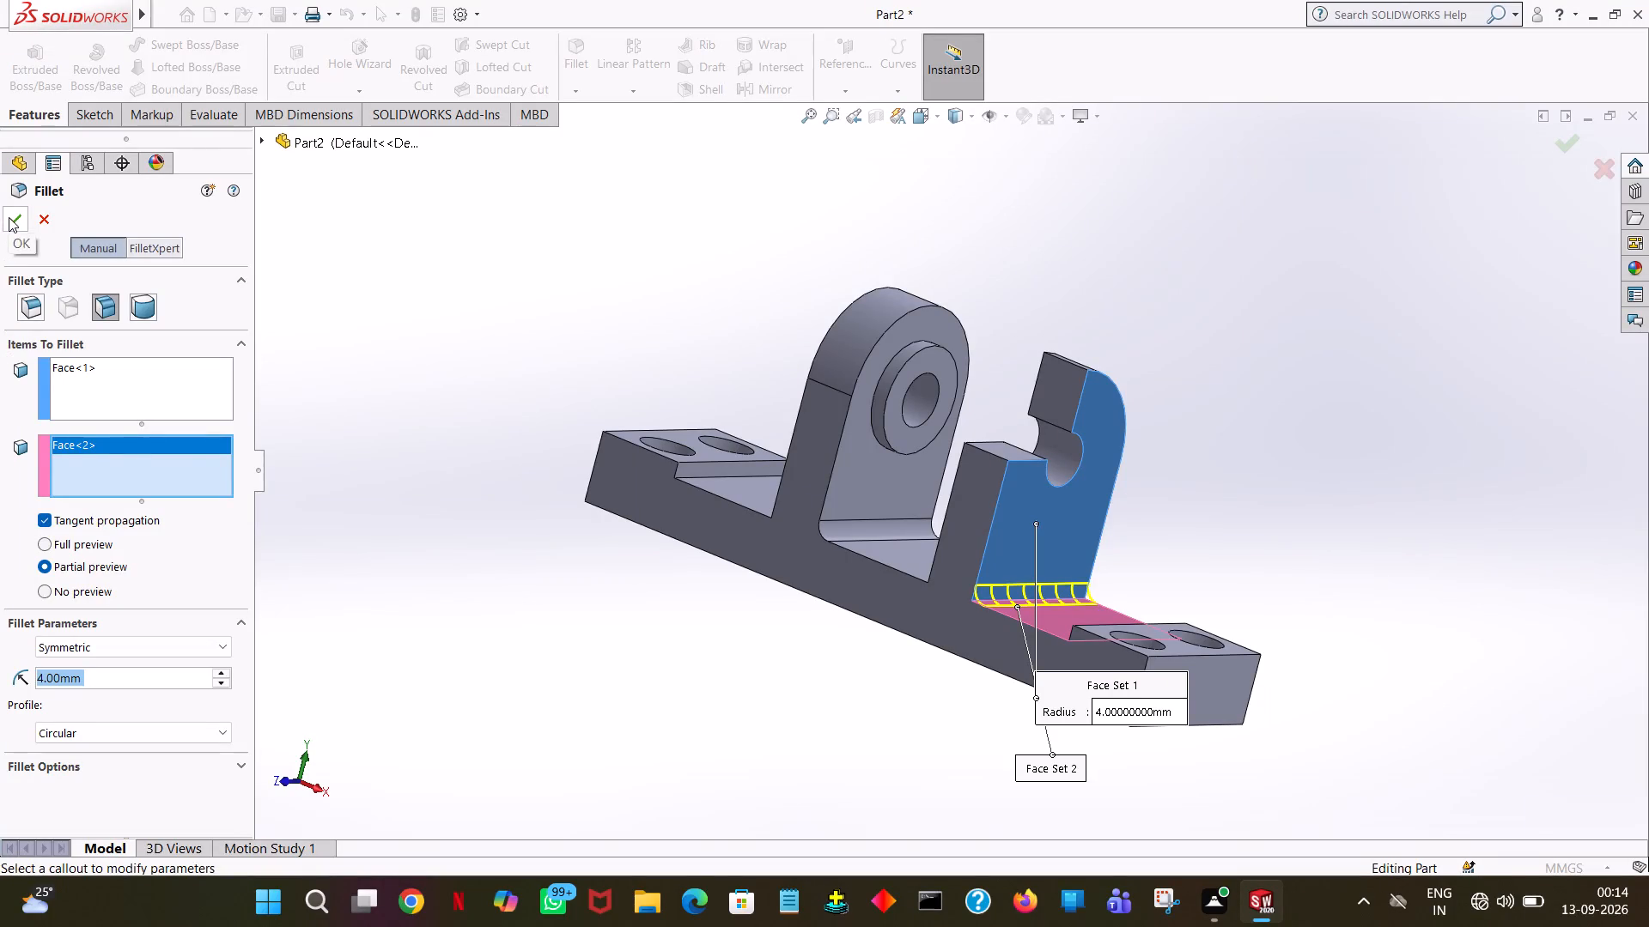
Add a 4 mm face fillet between the base face outside the slotted upright and the raised end pad's step face.
middle_drag(563, 432, 569, 568)
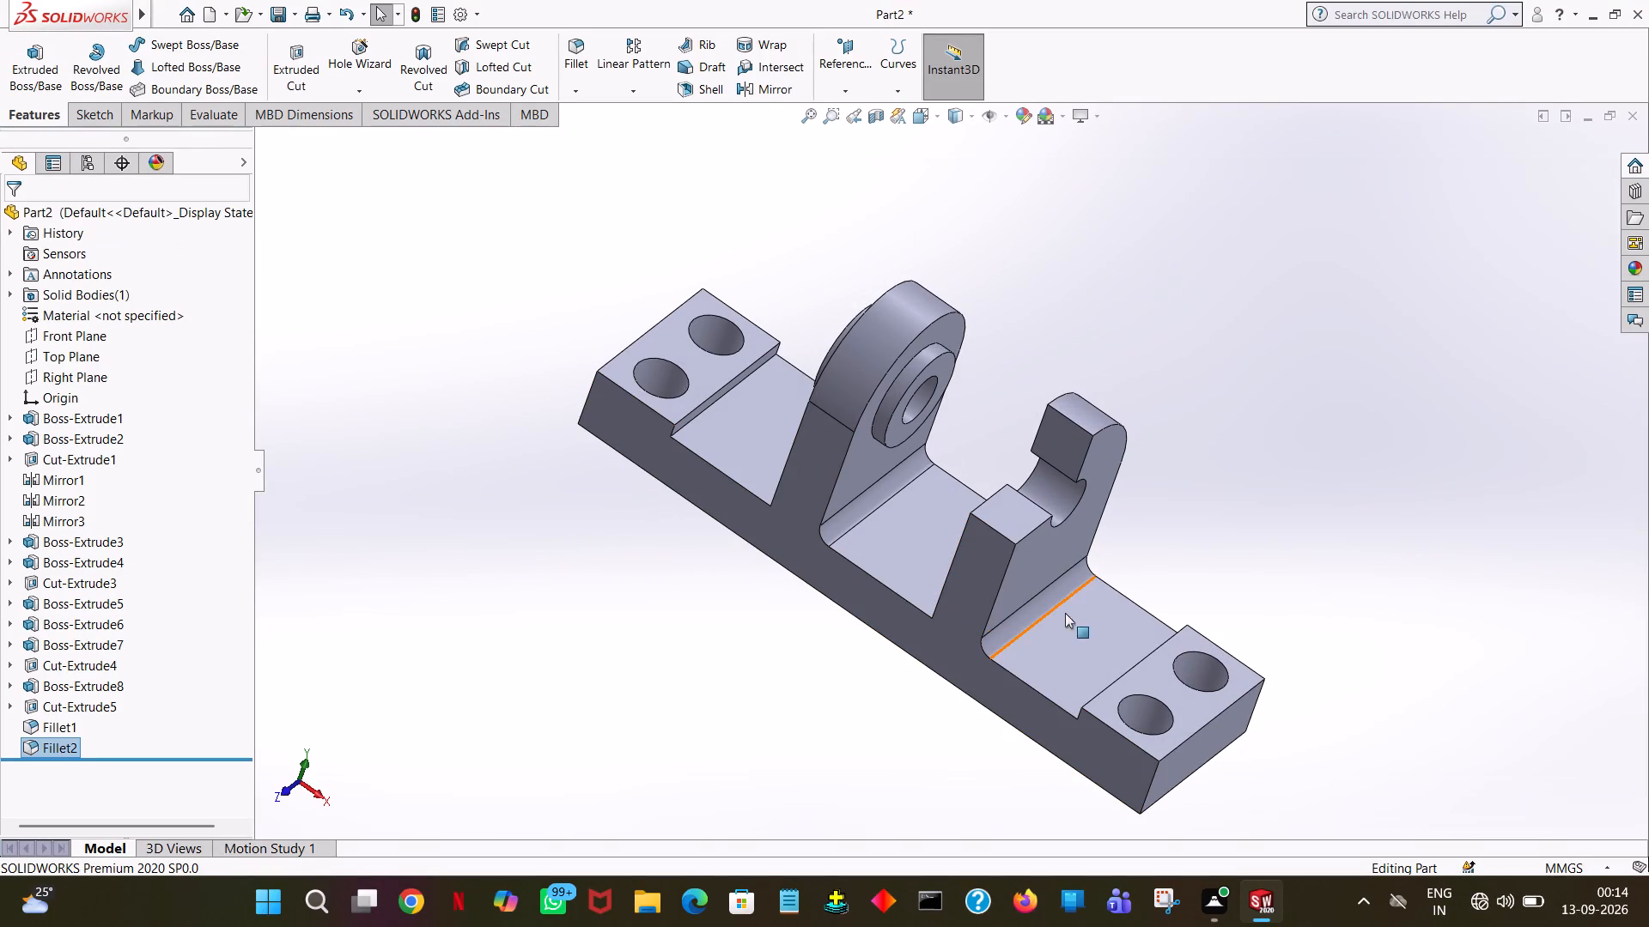
click(1098, 636)
middle_drag(1104, 641, 1164, 643)
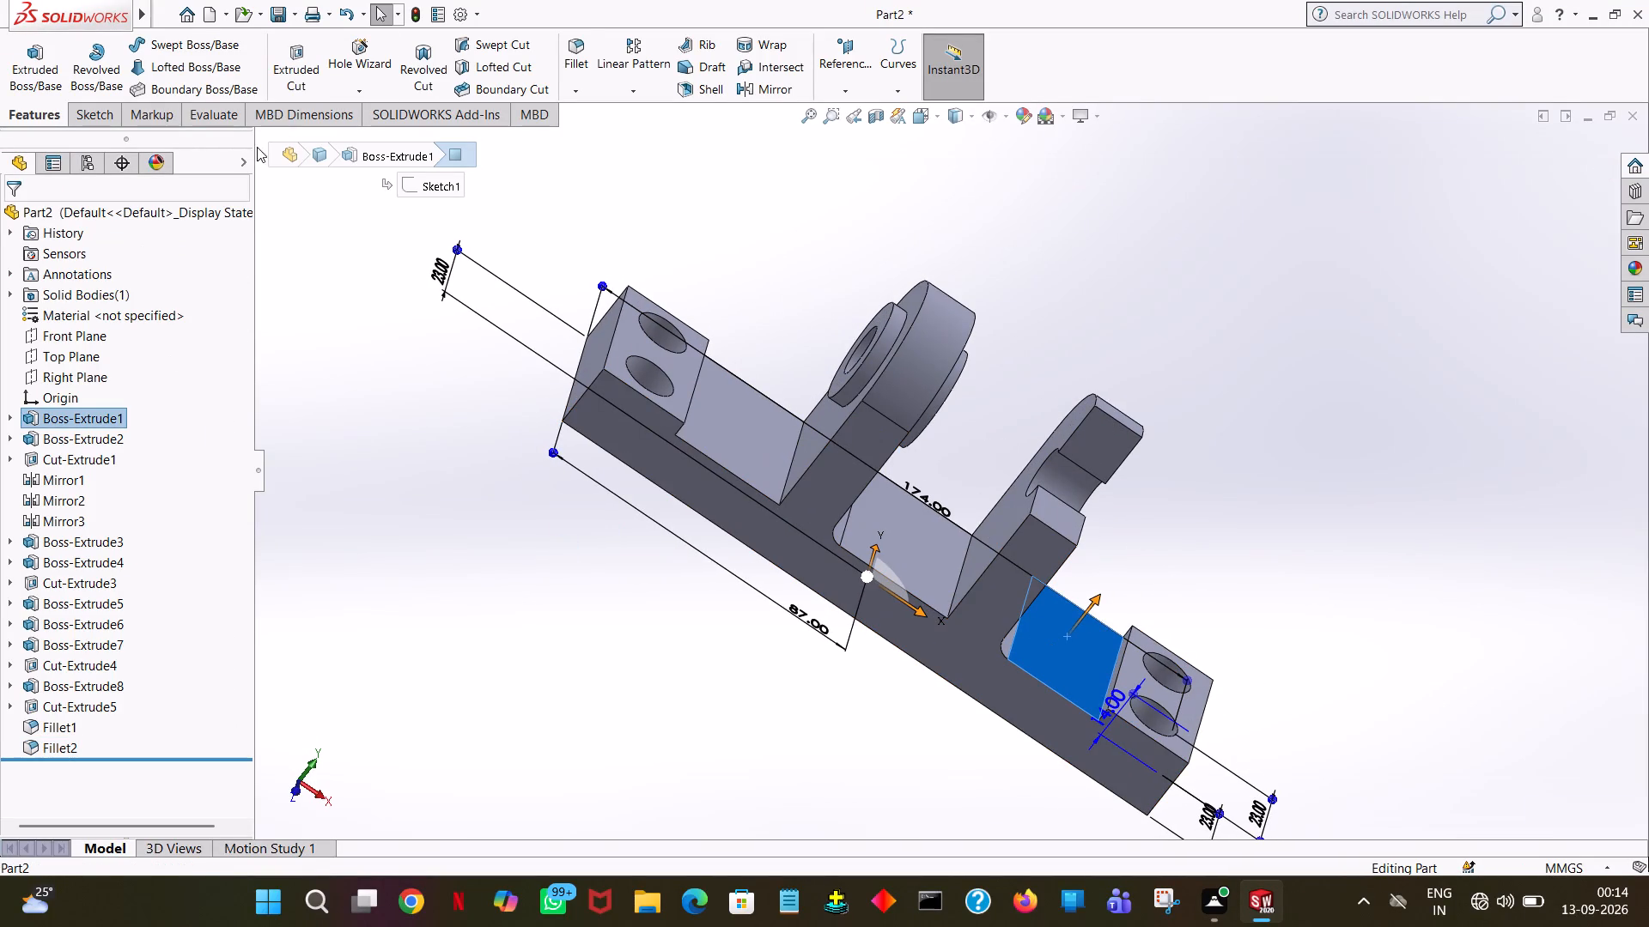
click(581, 49)
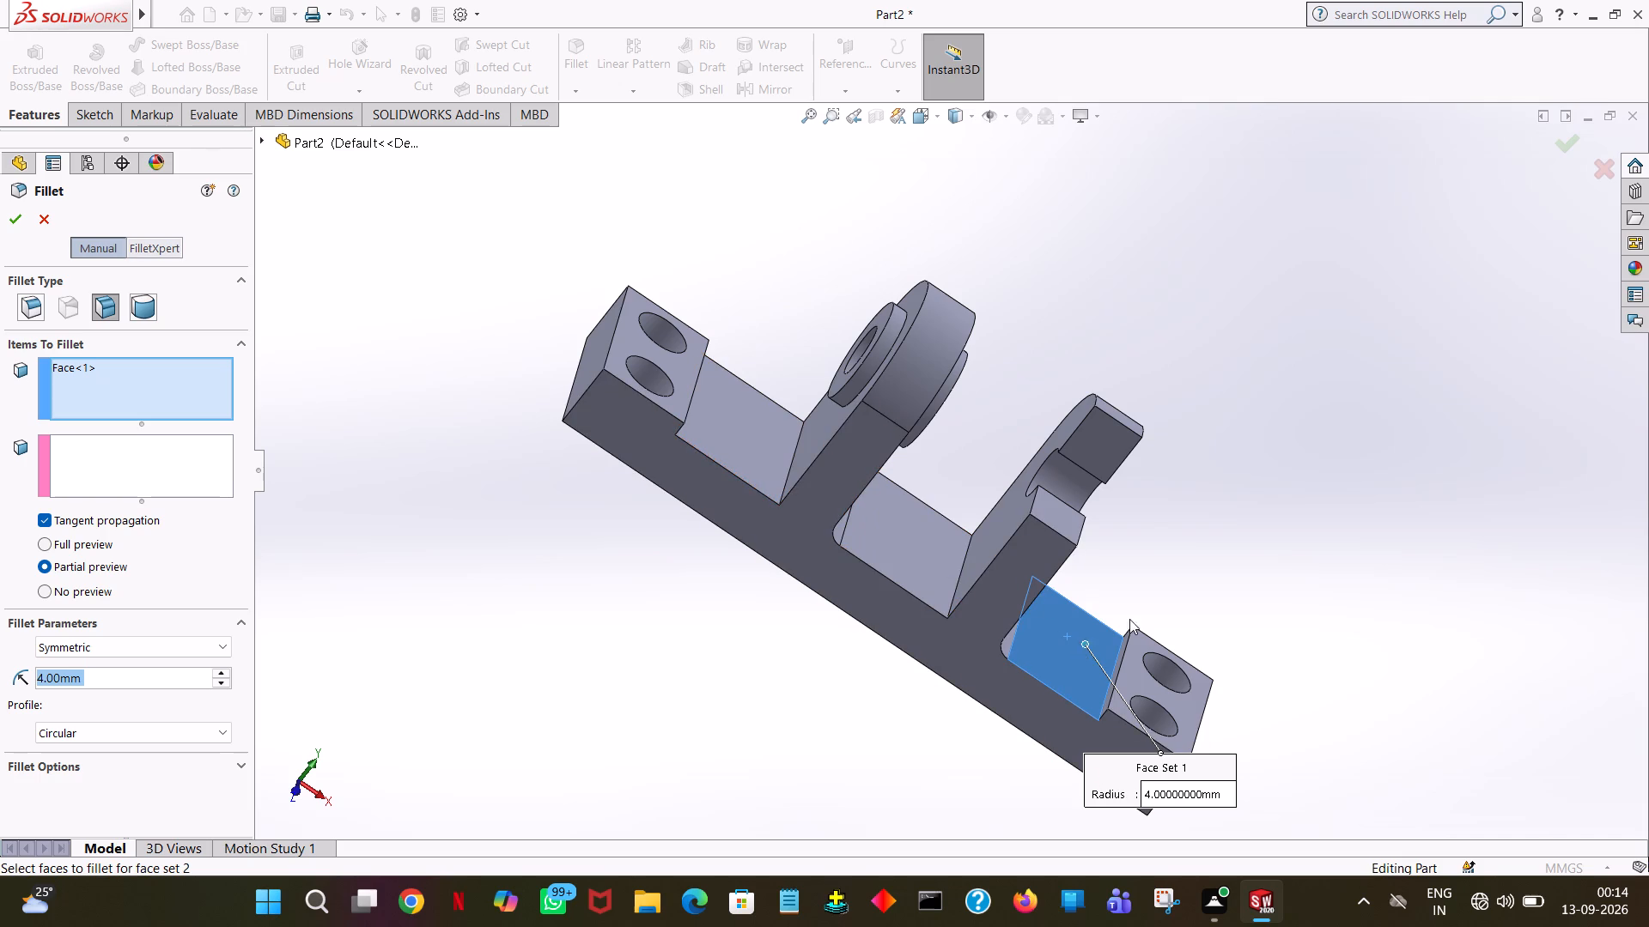
middle_drag(1183, 558, 1118, 504)
click(1060, 665)
middle_drag(1336, 500, 1399, 488)
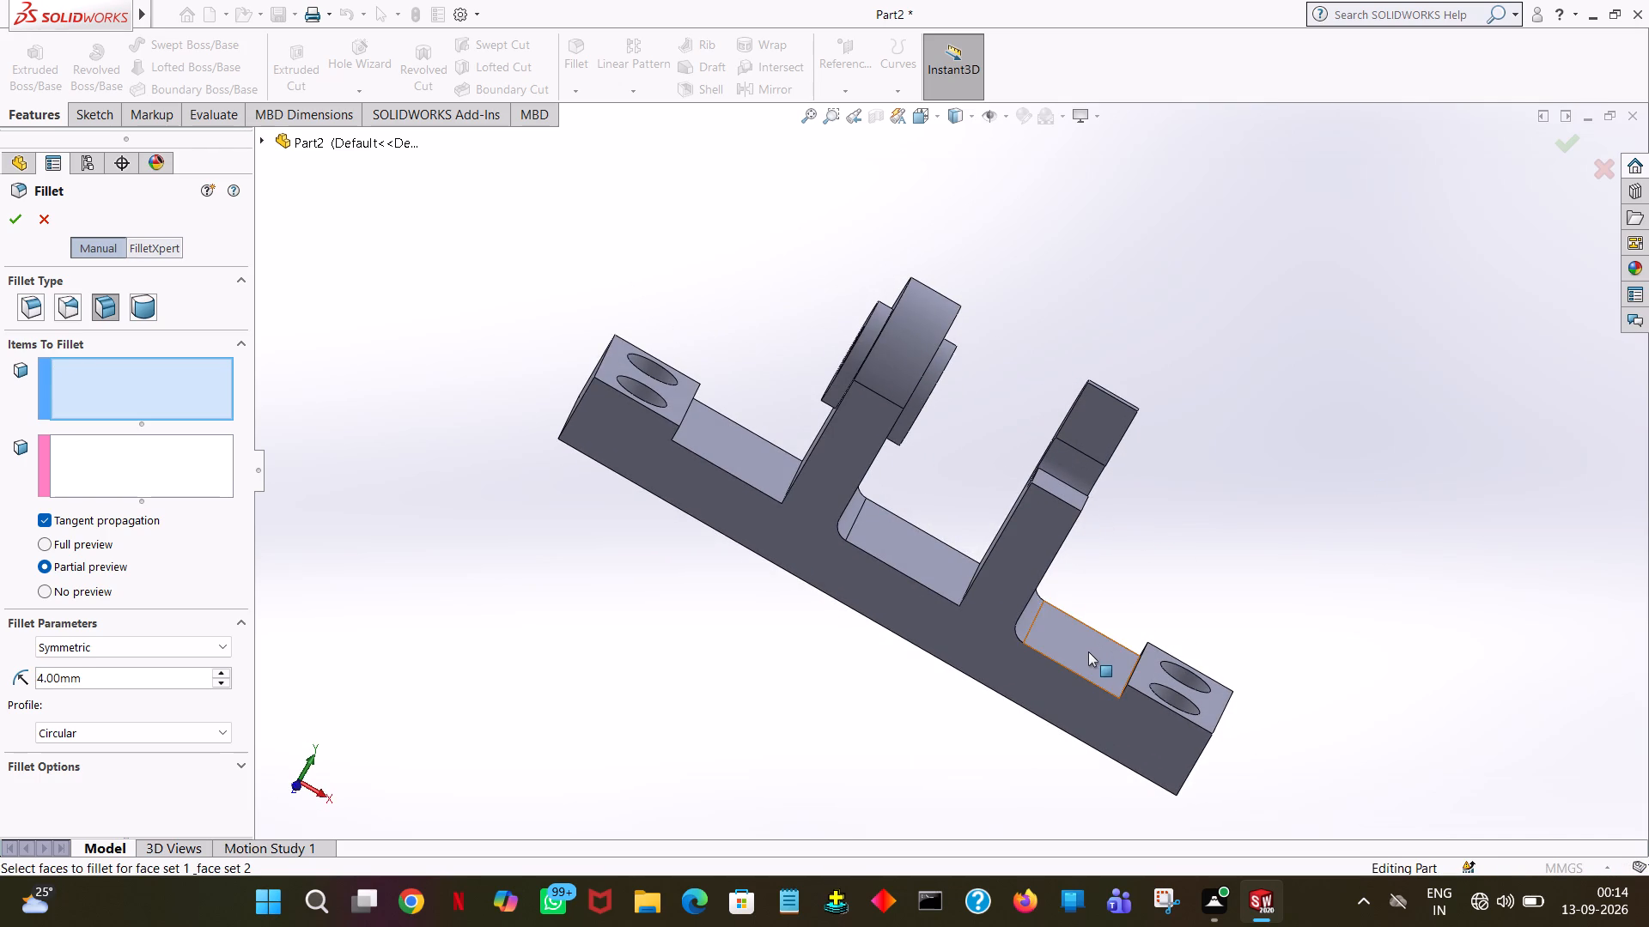
click(1088, 651)
click(143, 435)
click(189, 503)
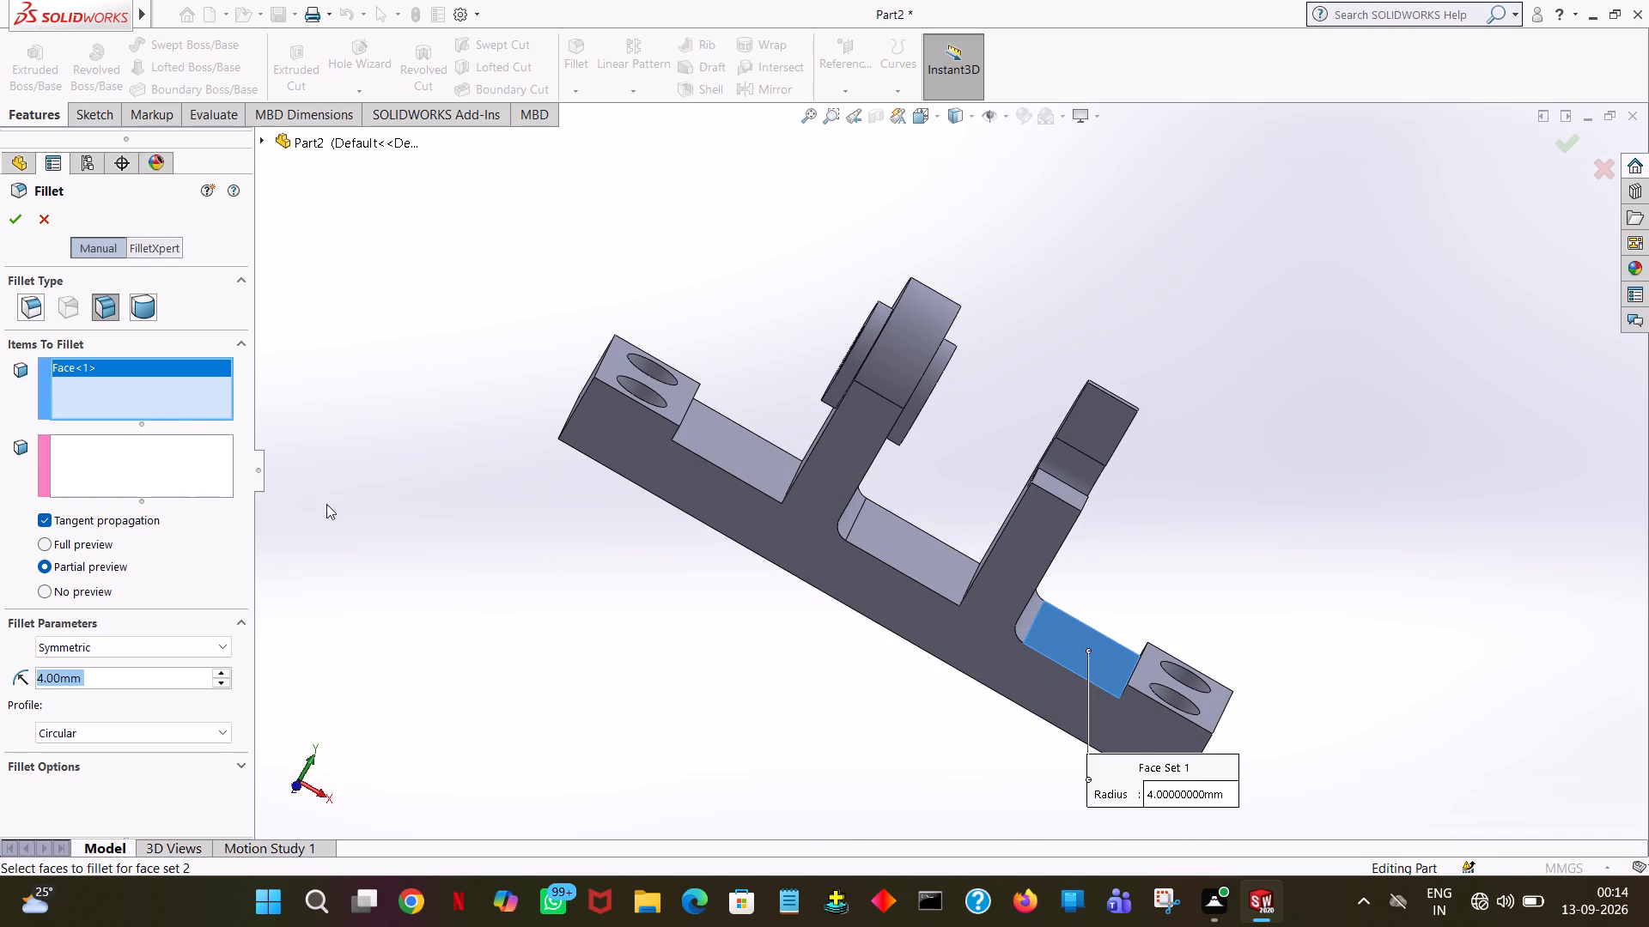
click(106, 463)
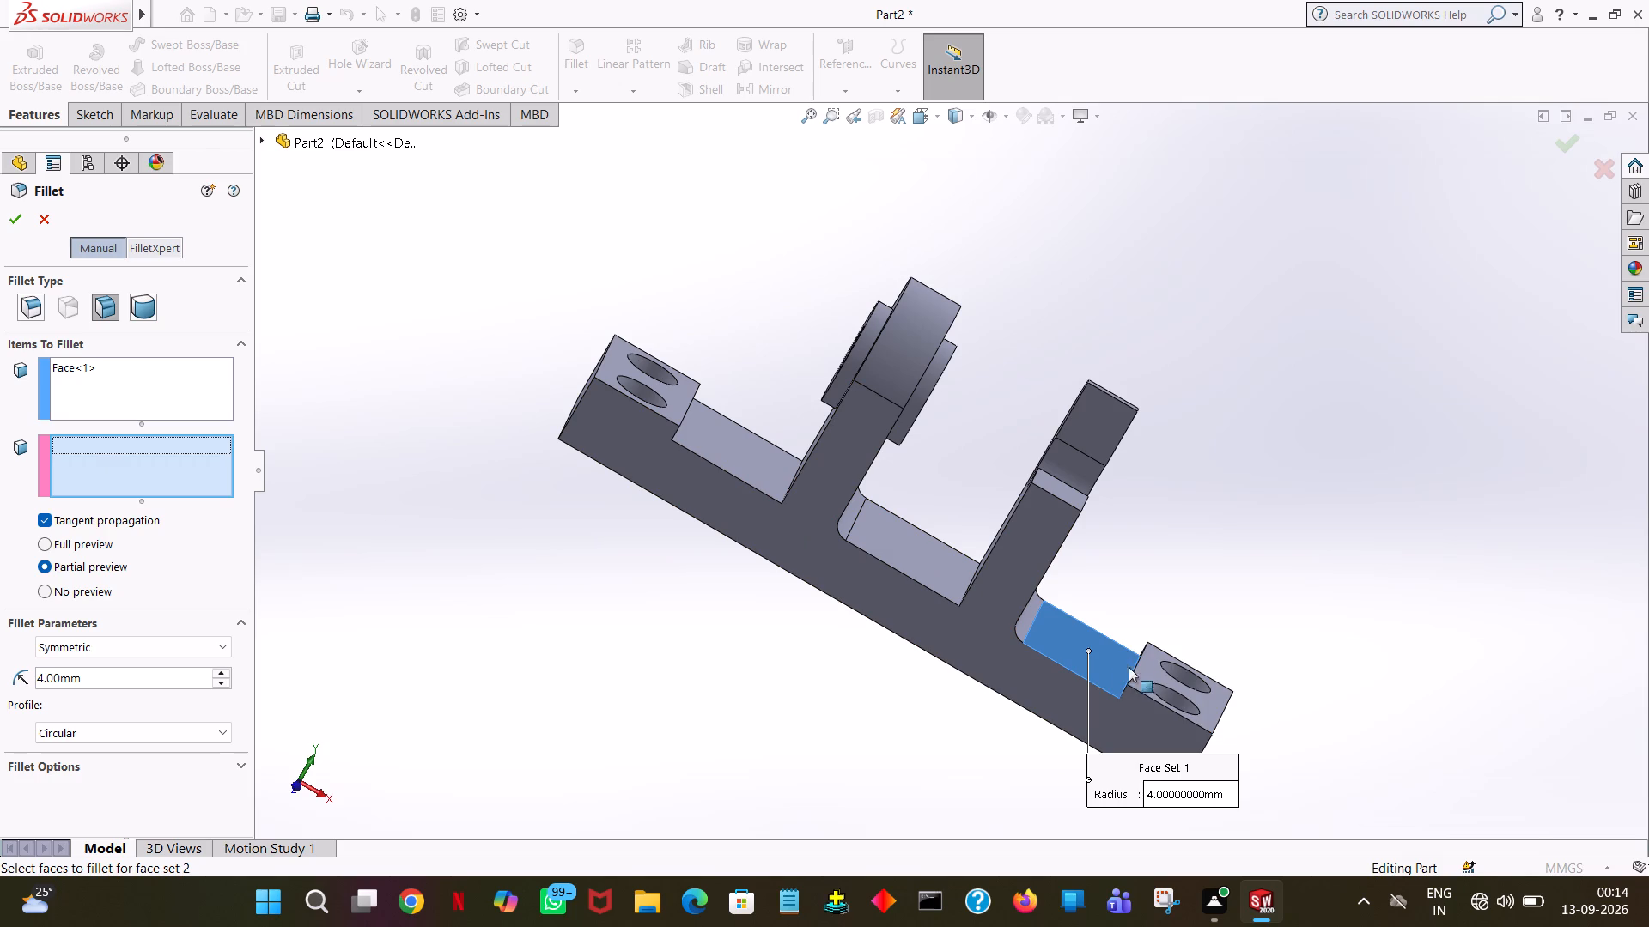
middle_drag(1223, 623, 1287, 706)
click(1098, 658)
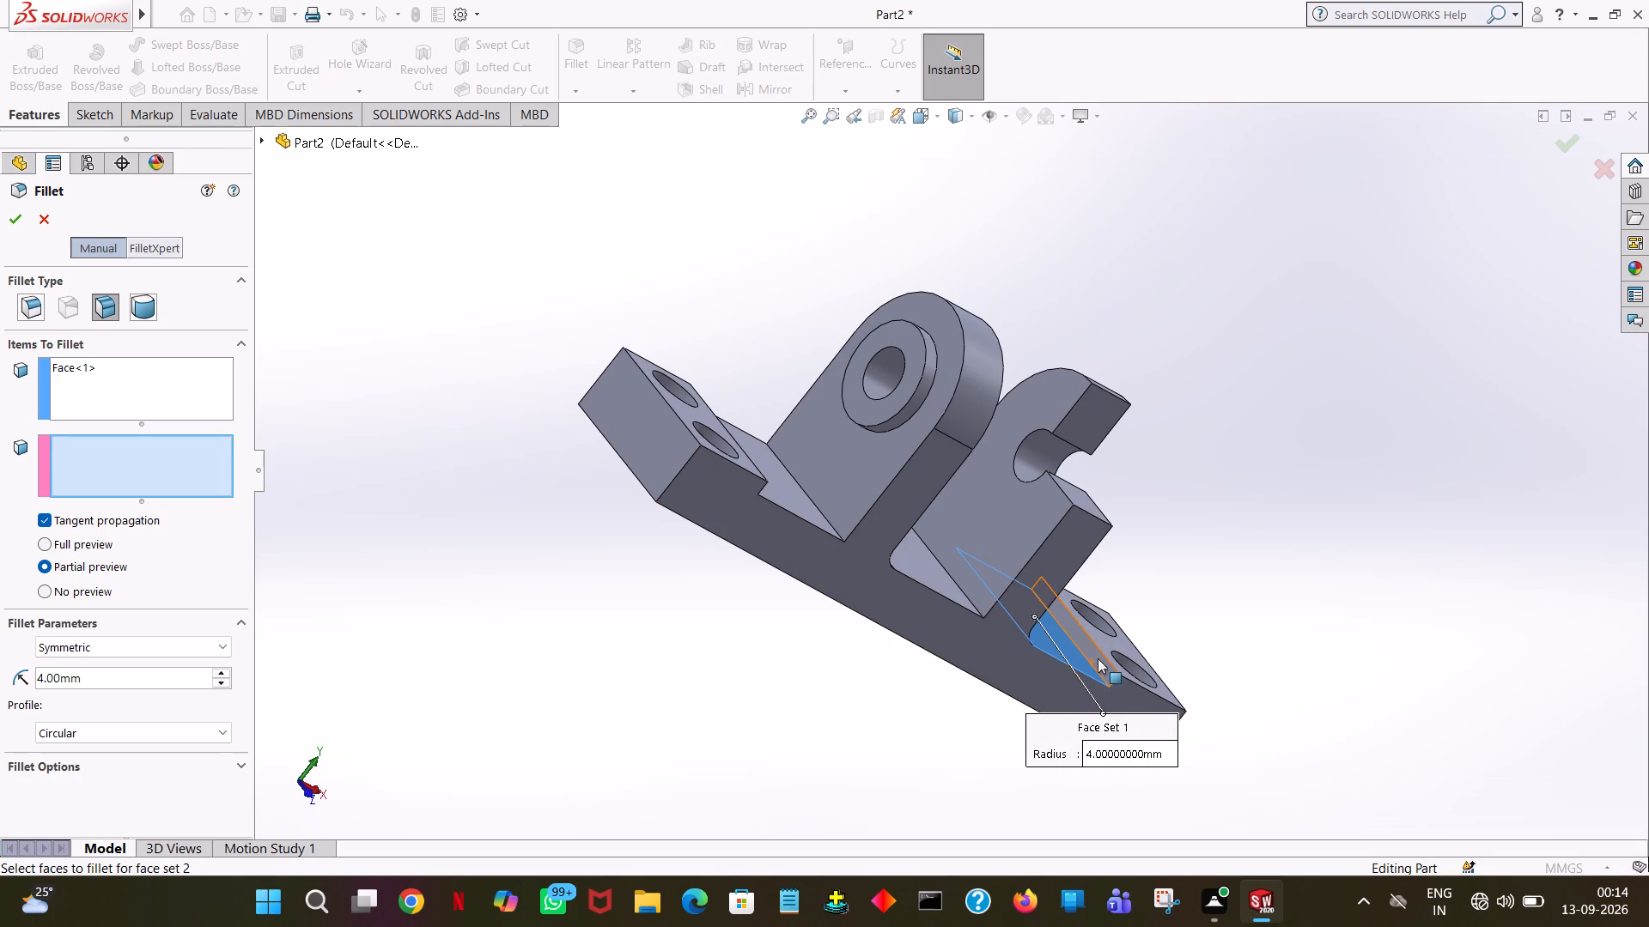
click(10, 218)
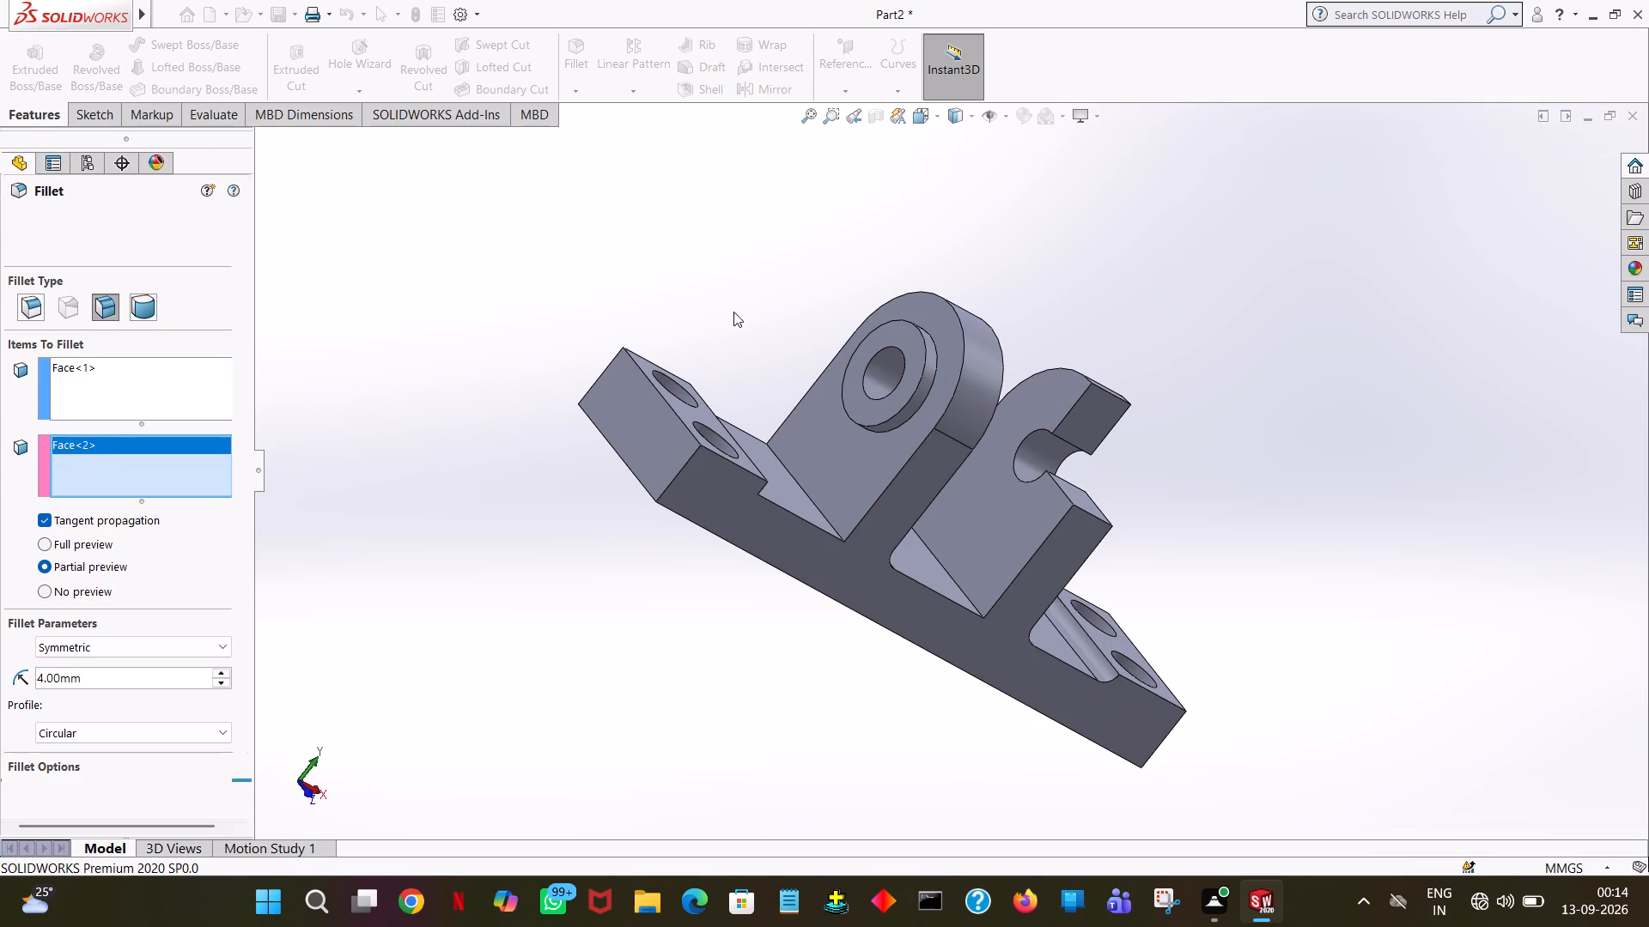
click(823, 293)
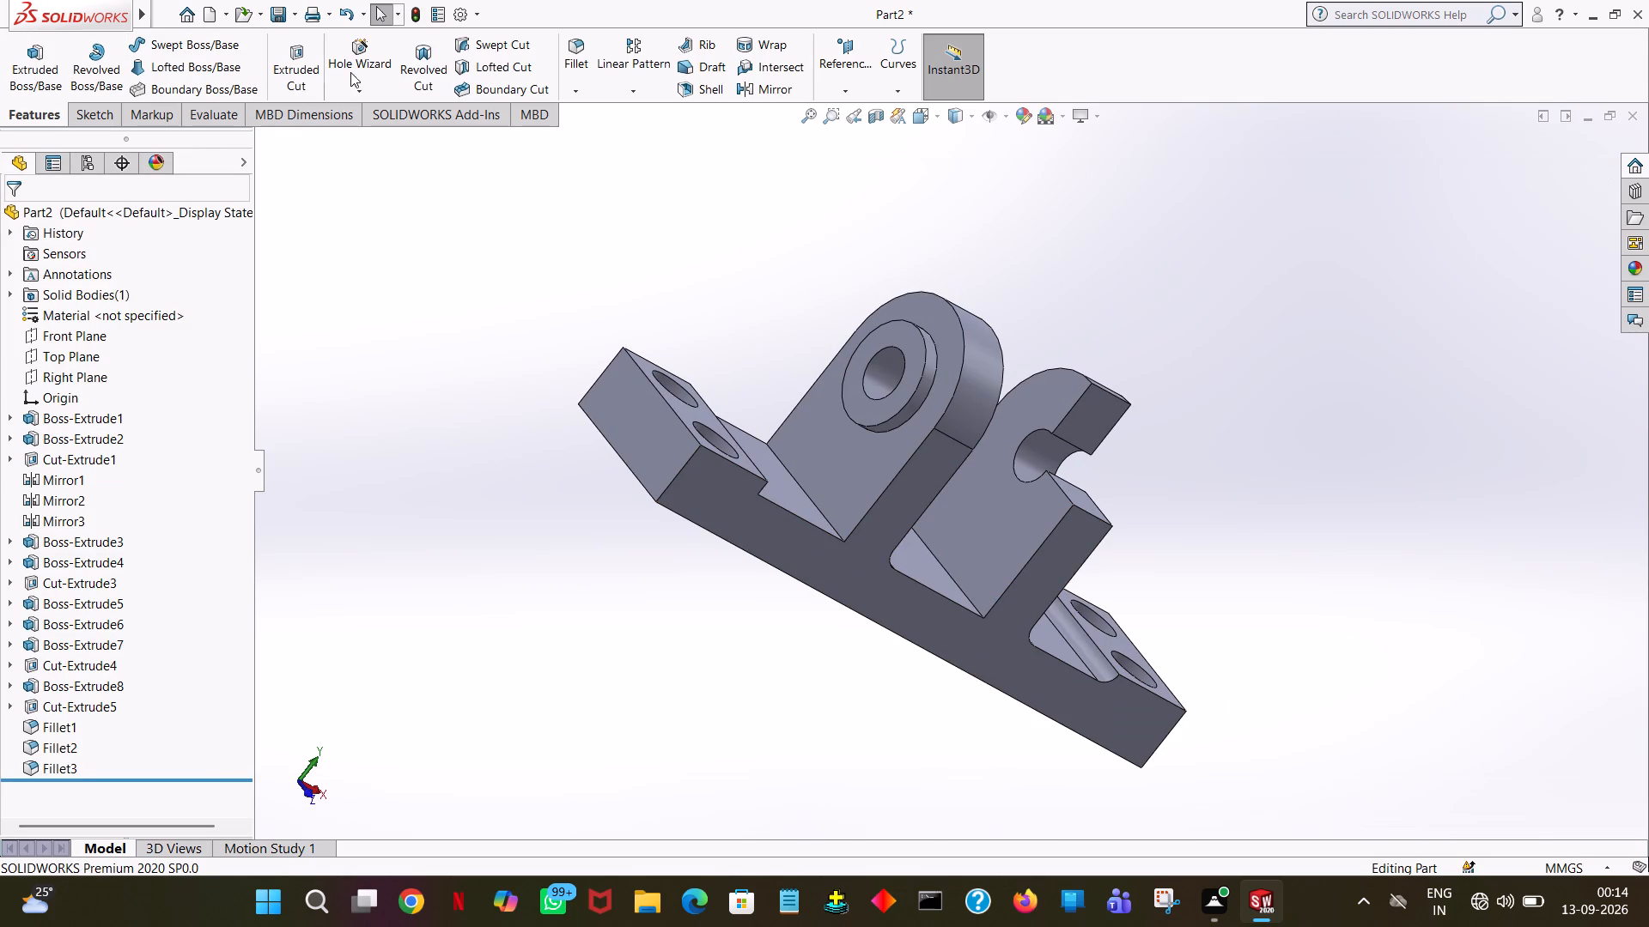
Add a 4 mm face fillet between the rounded upright's outer face and the adjoining recessed base face.
click(582, 51)
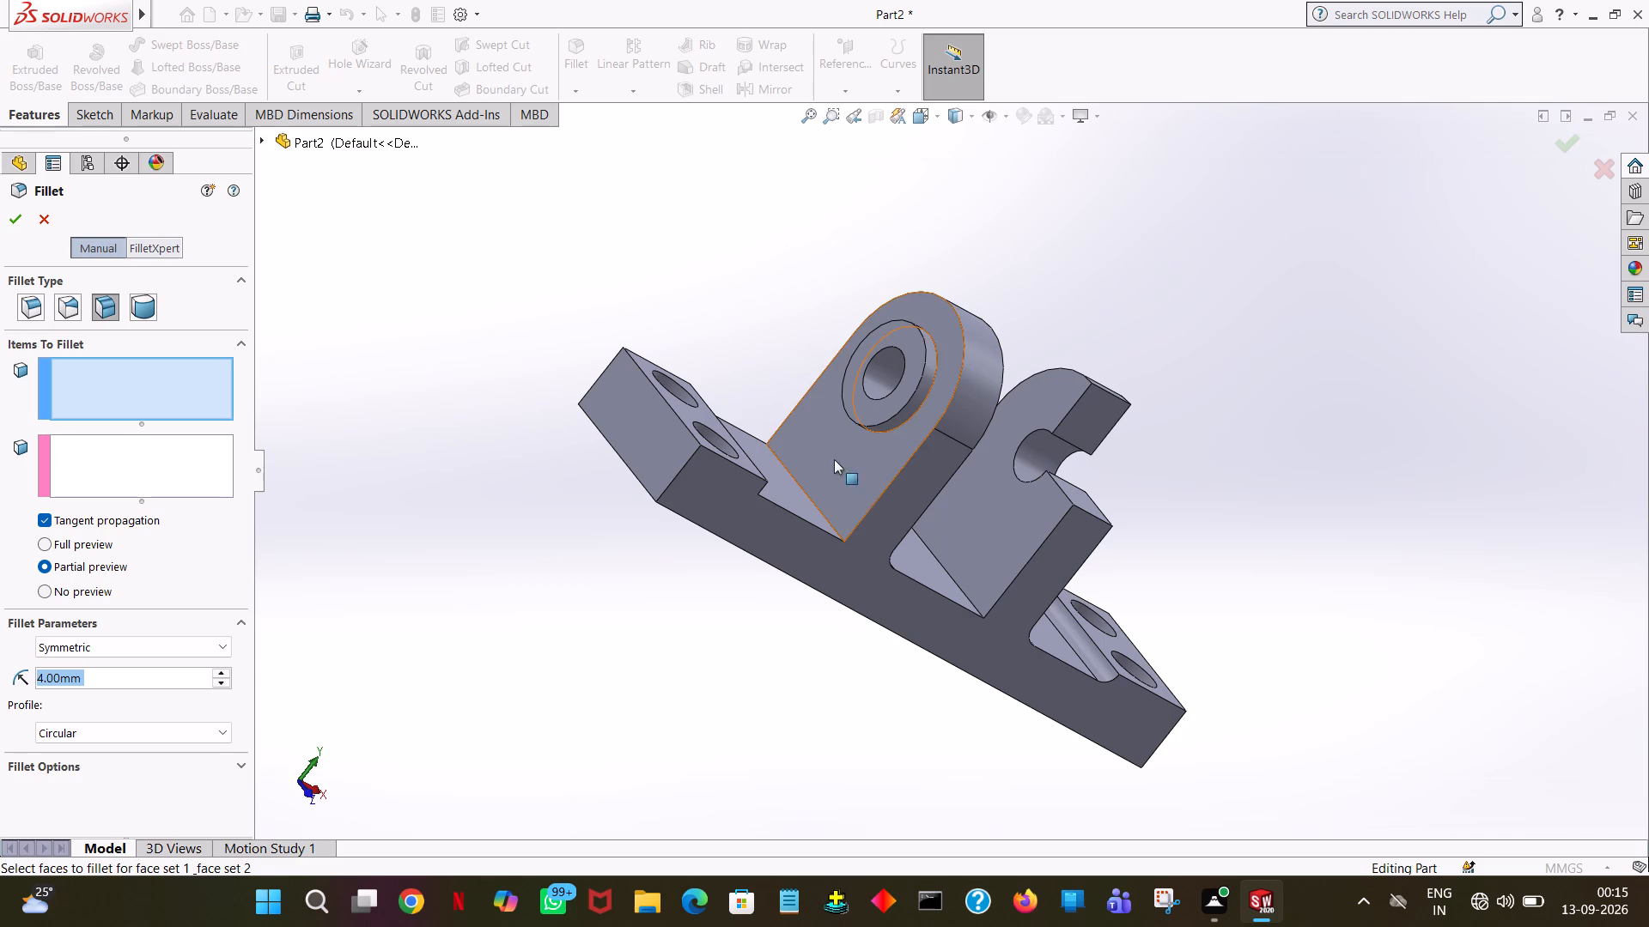
click(847, 485)
click(101, 454)
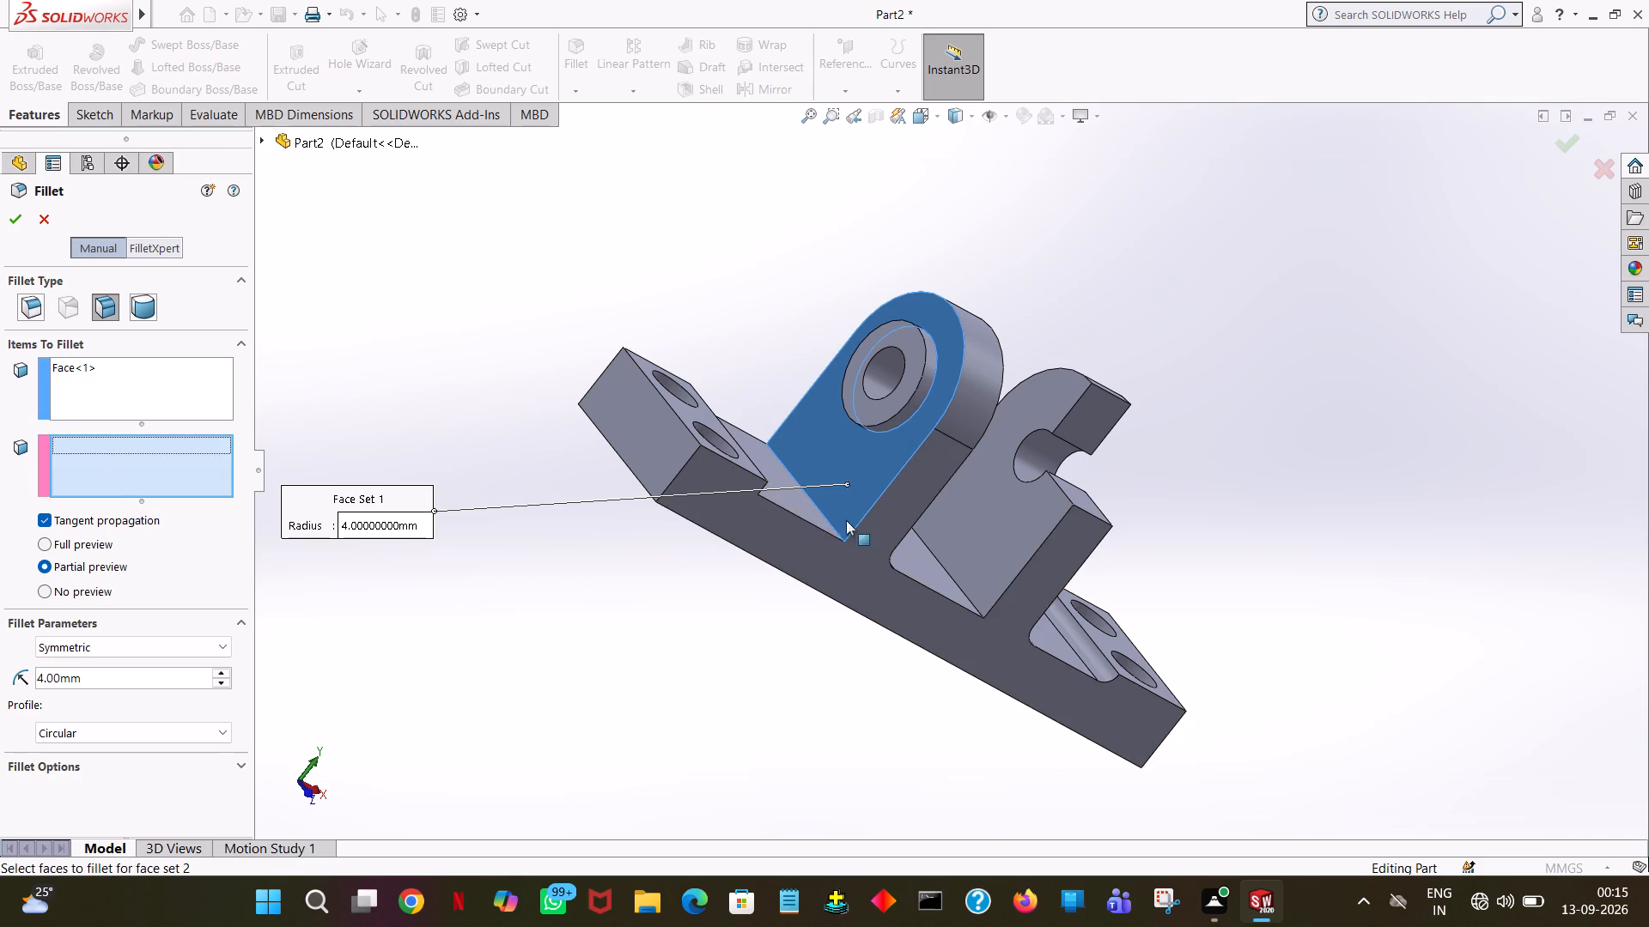
click(784, 499)
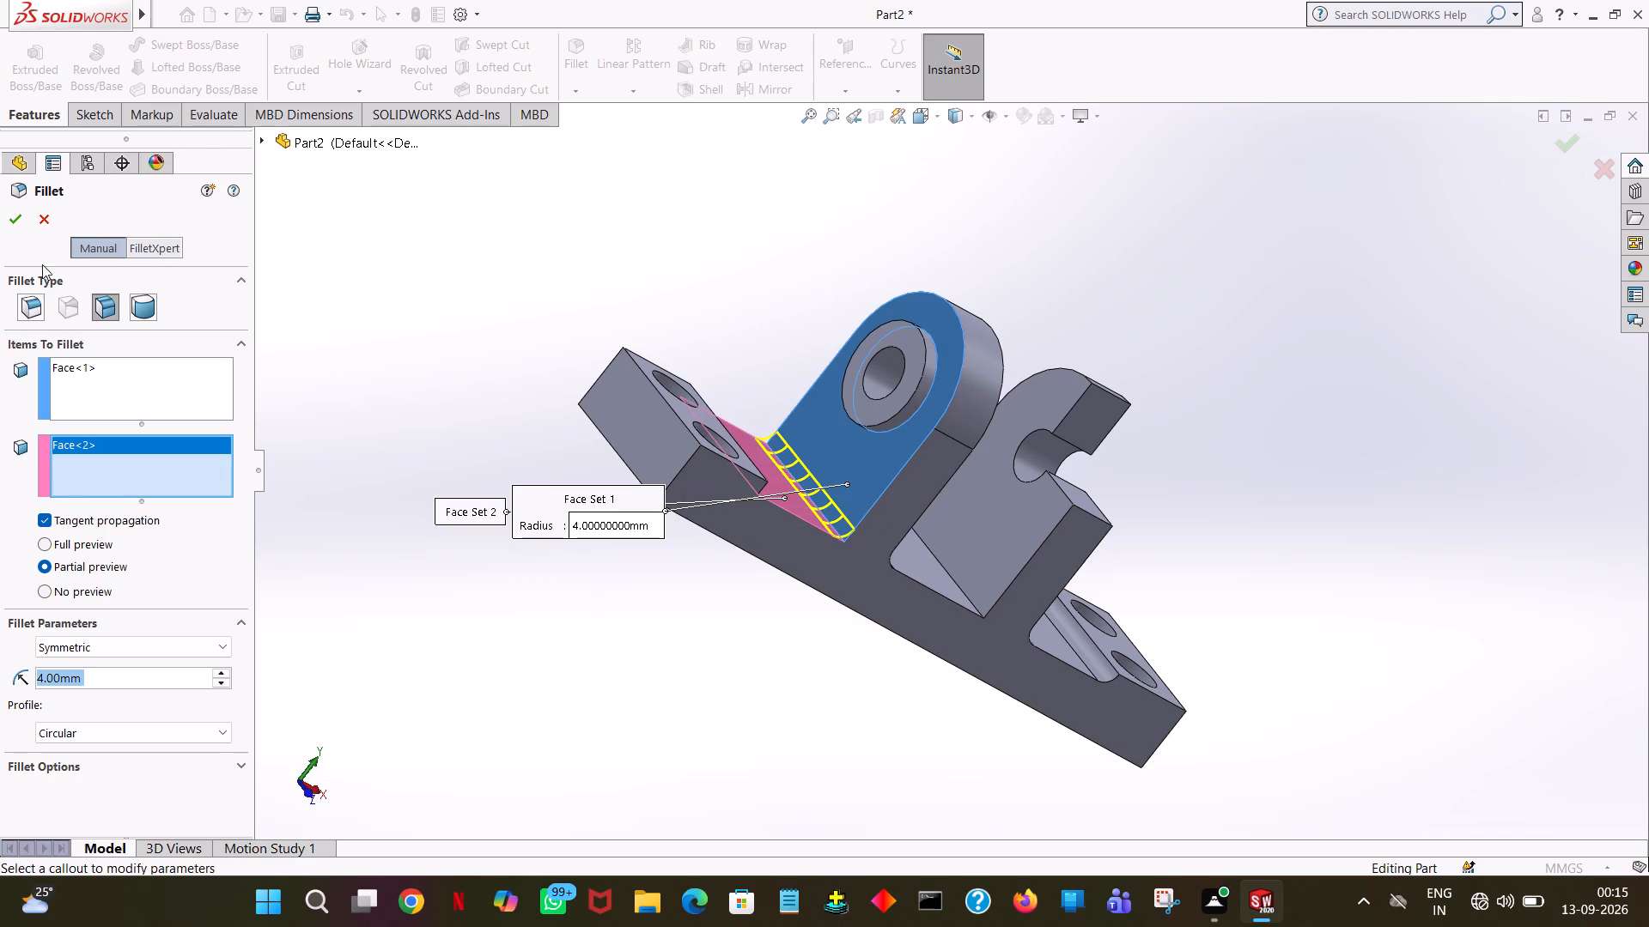
click(15, 224)
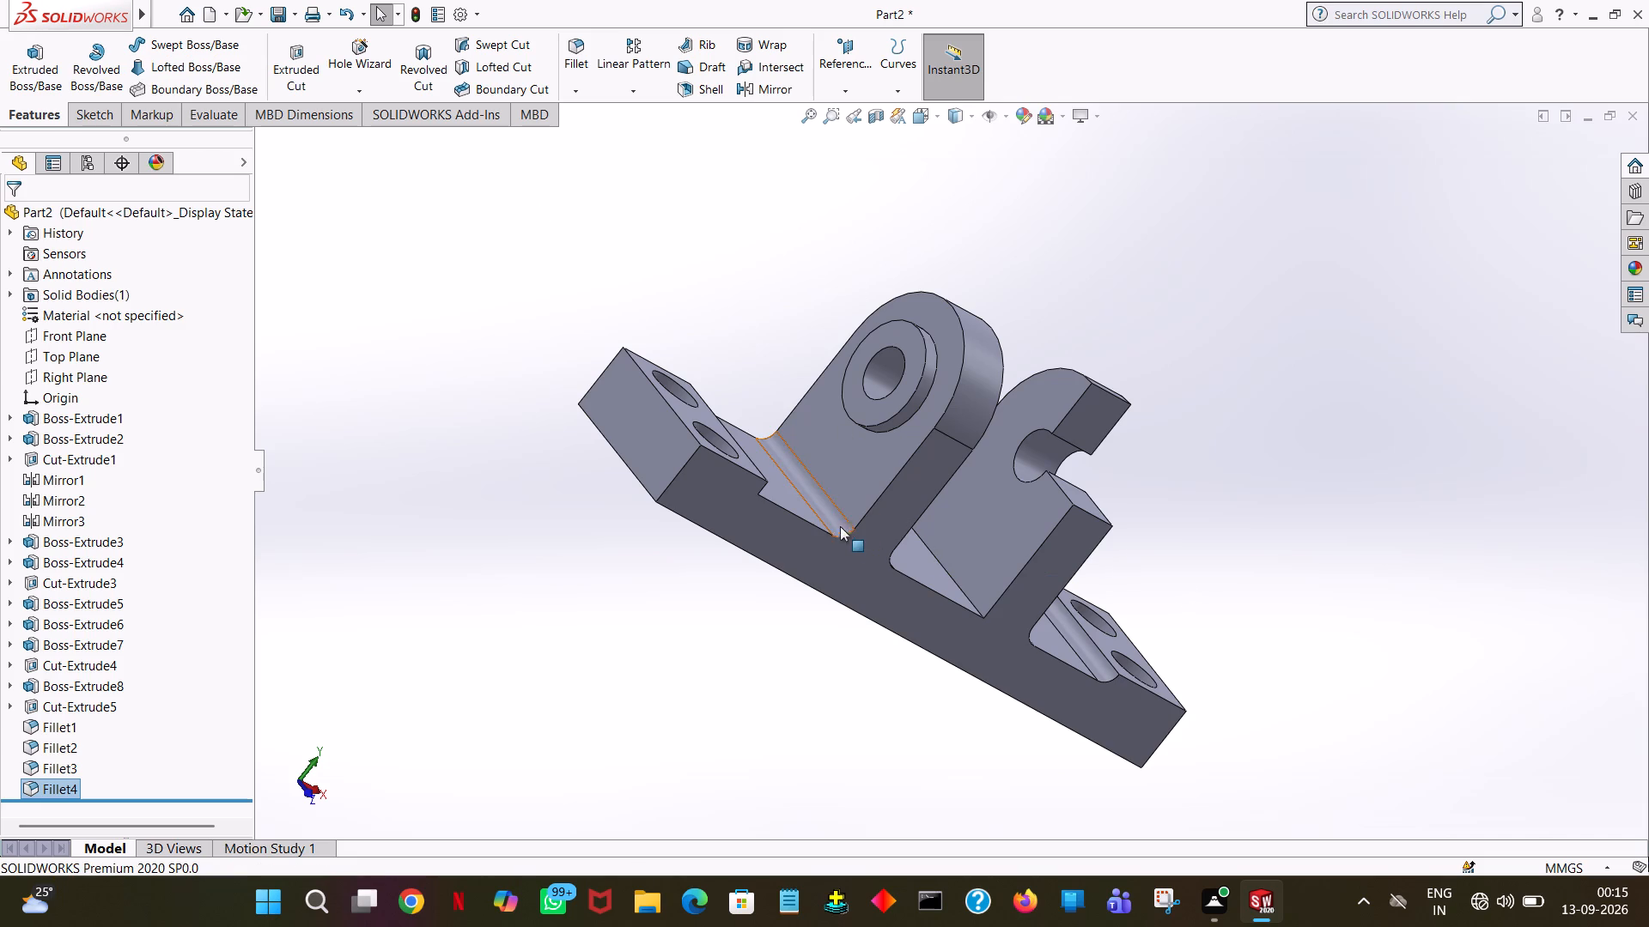
Add a 4 mm face fillet between the base face between the uprights and the slotted upright's inner face.
middle_drag(1130, 236, 1086, 150)
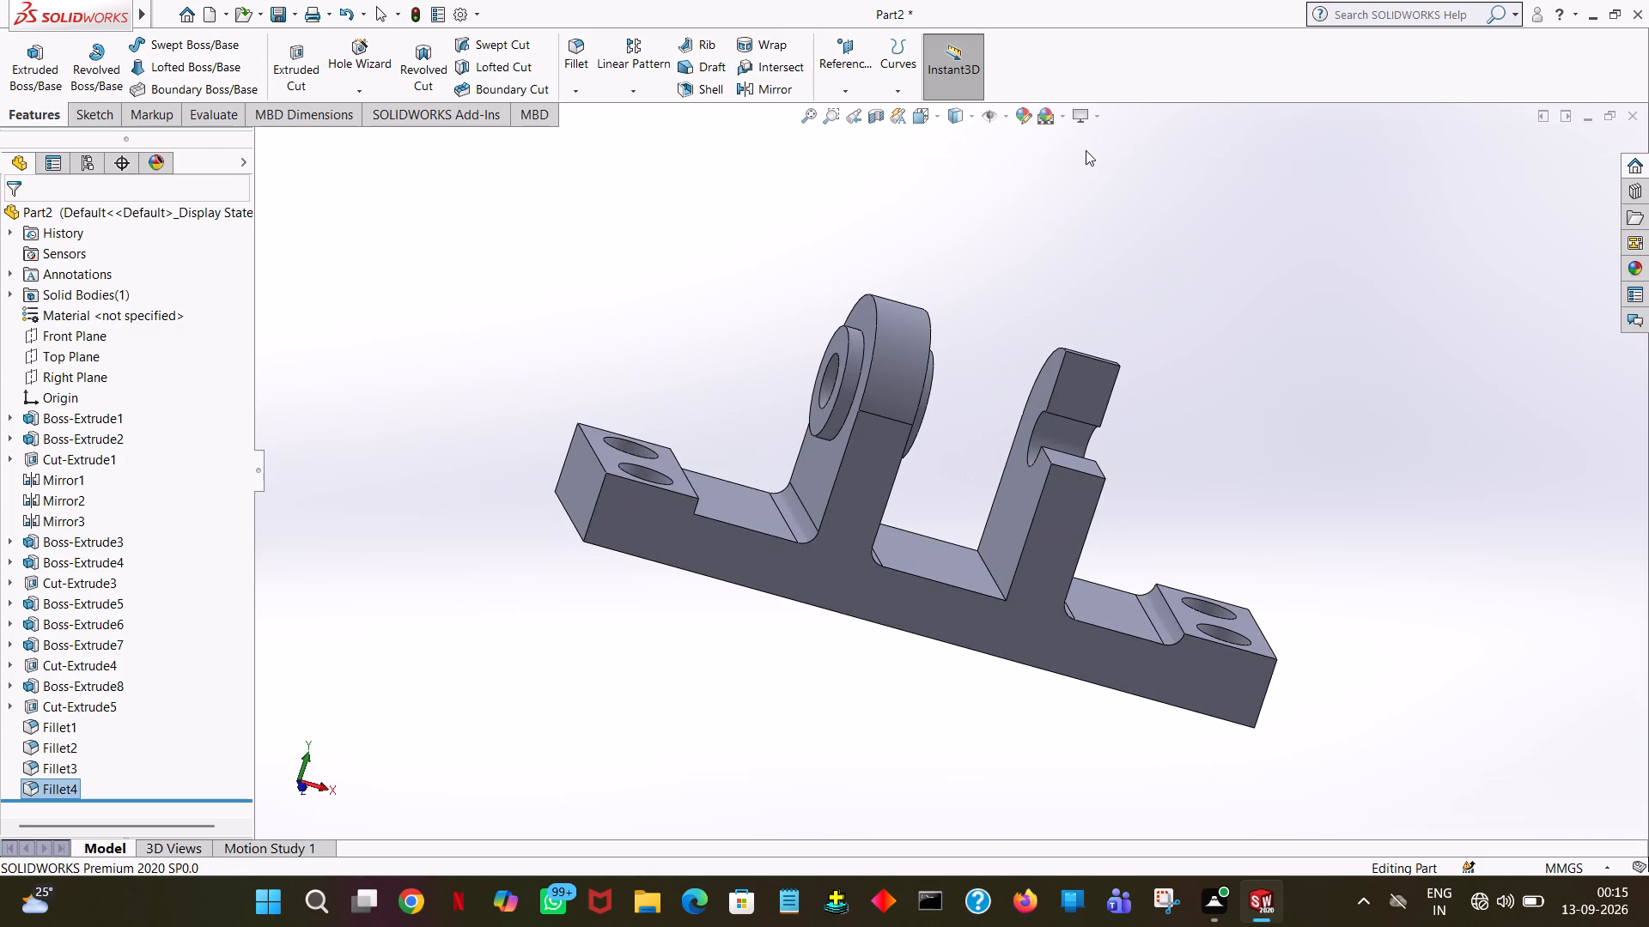
click(580, 60)
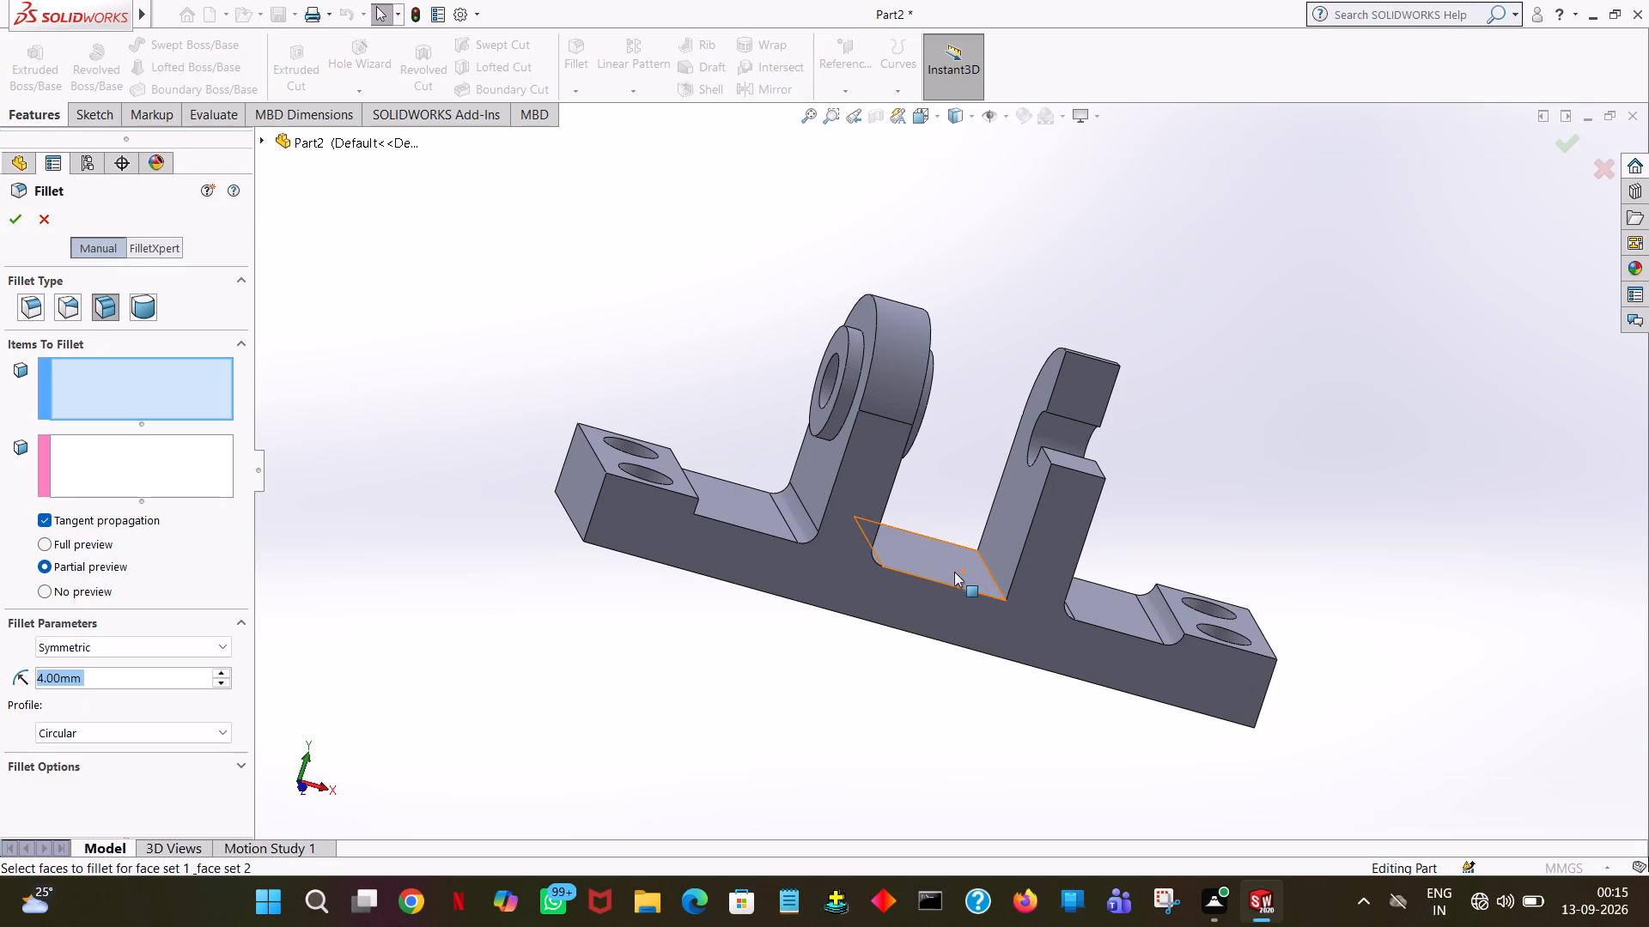
click(960, 558)
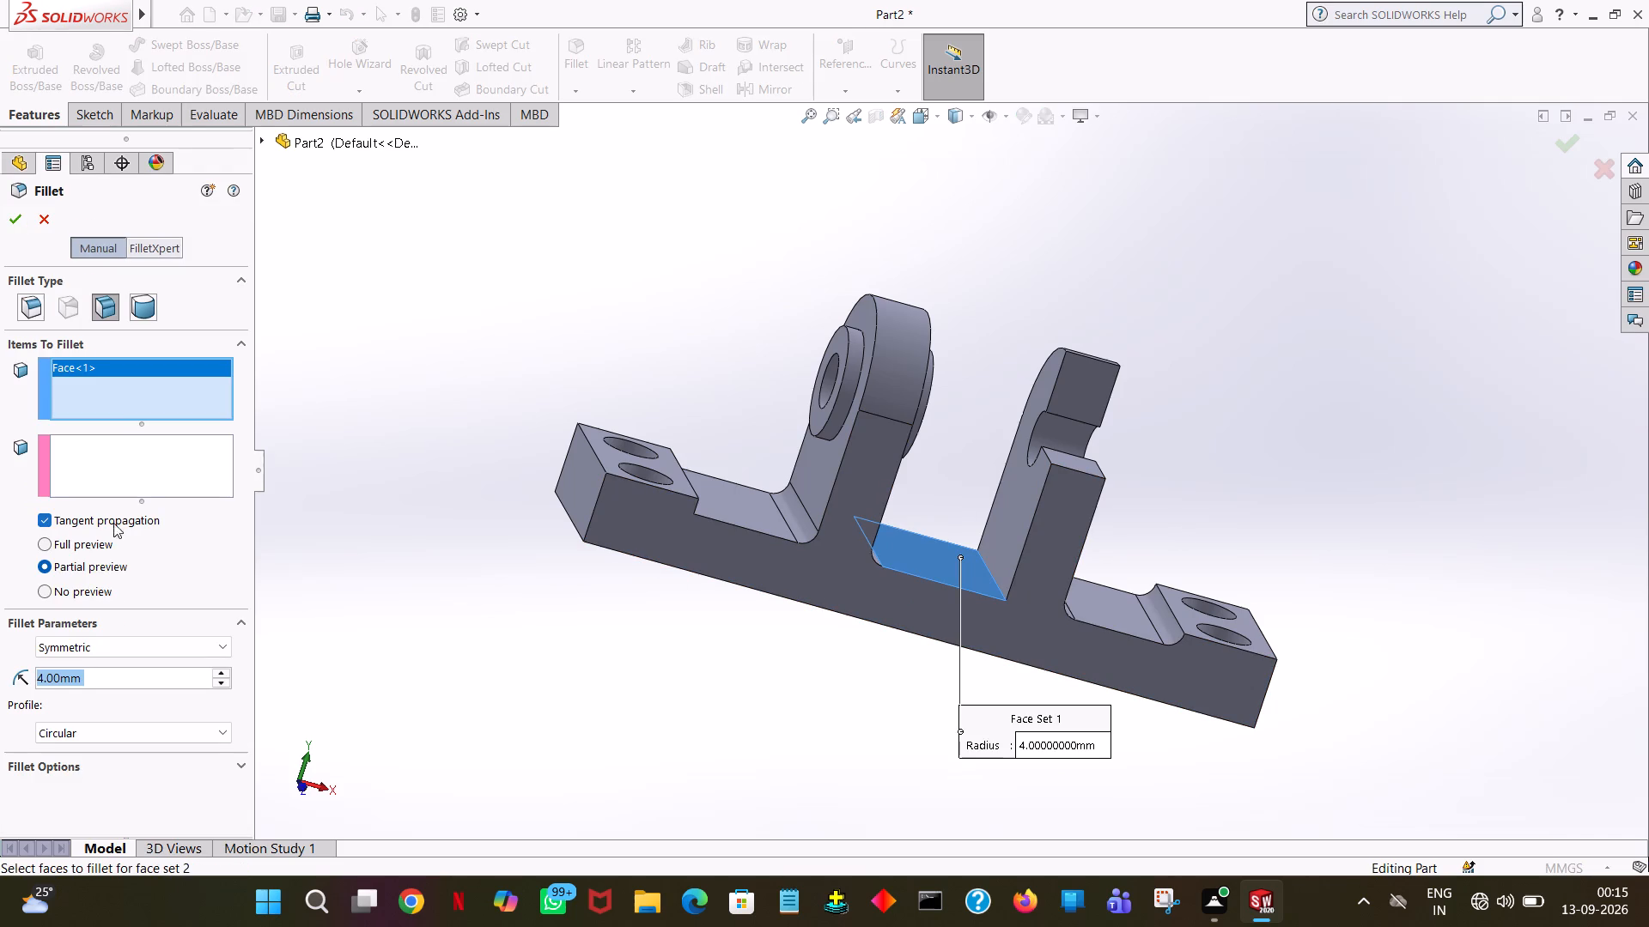
click(126, 477)
click(997, 518)
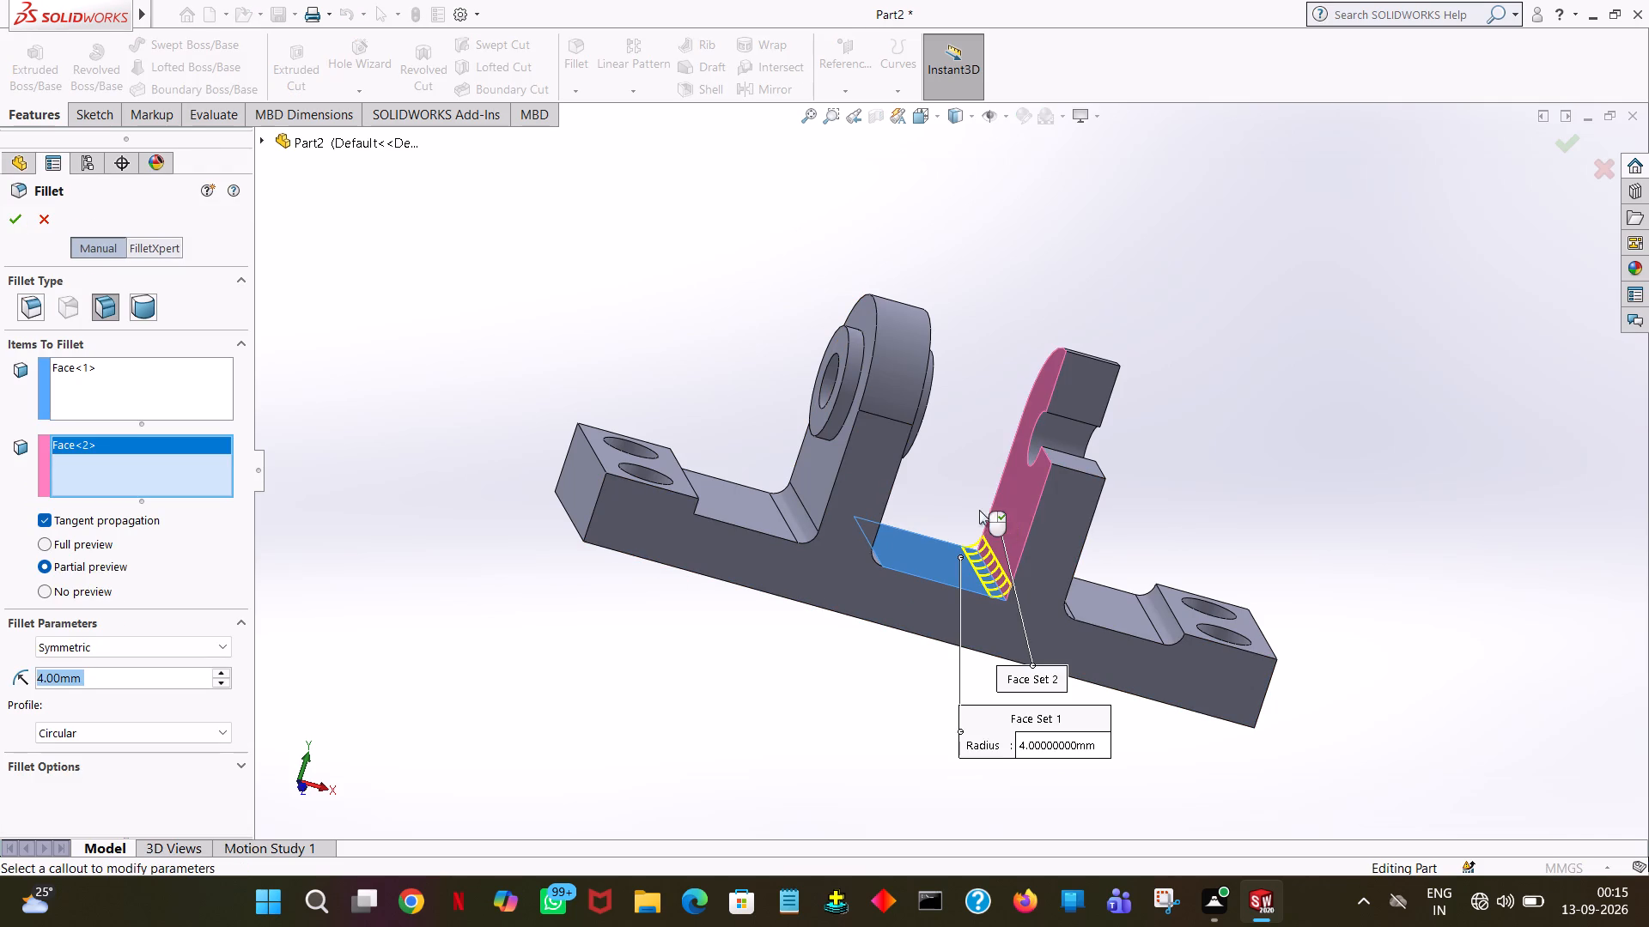
click(9, 226)
click(677, 306)
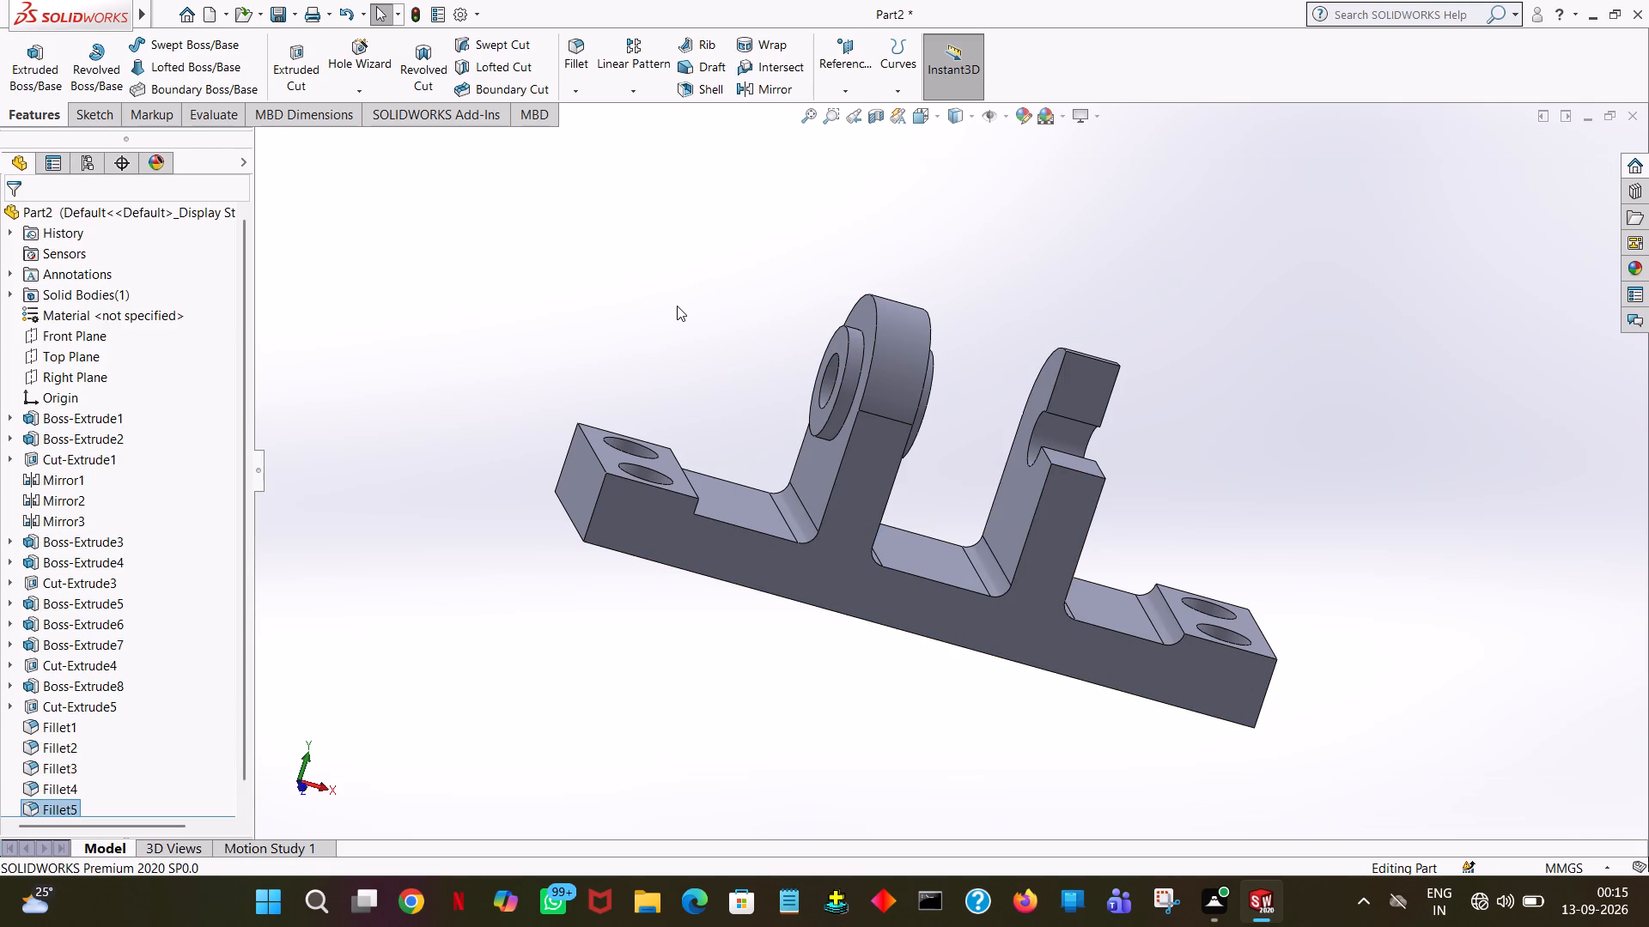
Add a 4 mm face fillet between the base face outside the rounded upright and the adjoining raised end pad's step face.
middle_drag(776, 352, 772, 233)
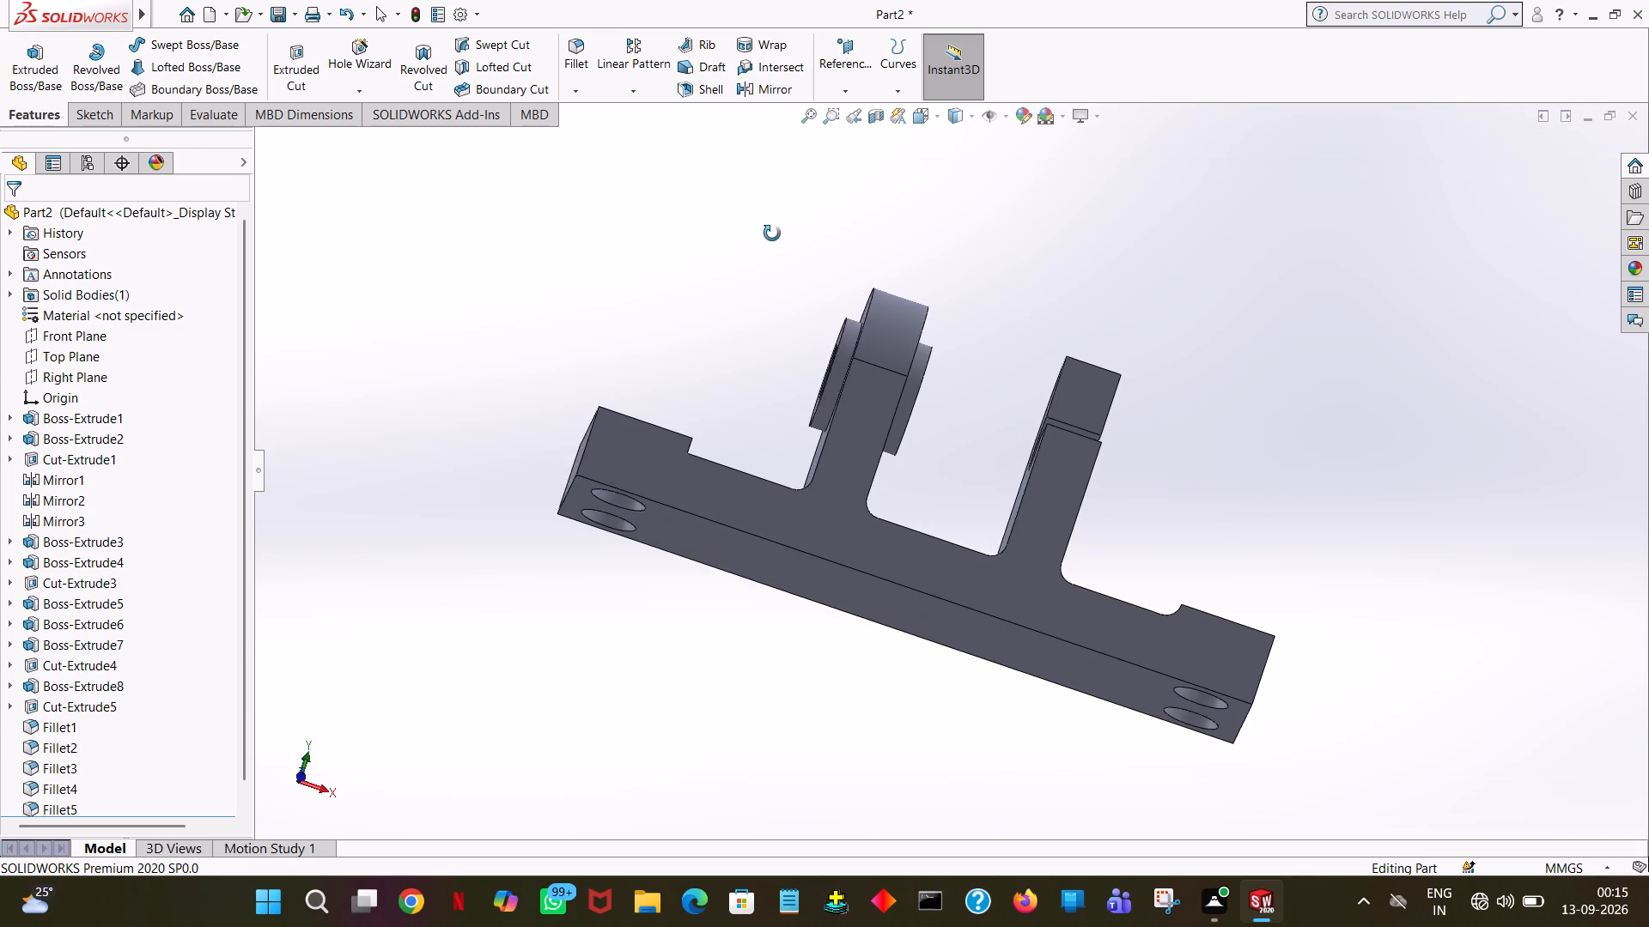
middle_drag(772, 233, 771, 371)
click(580, 56)
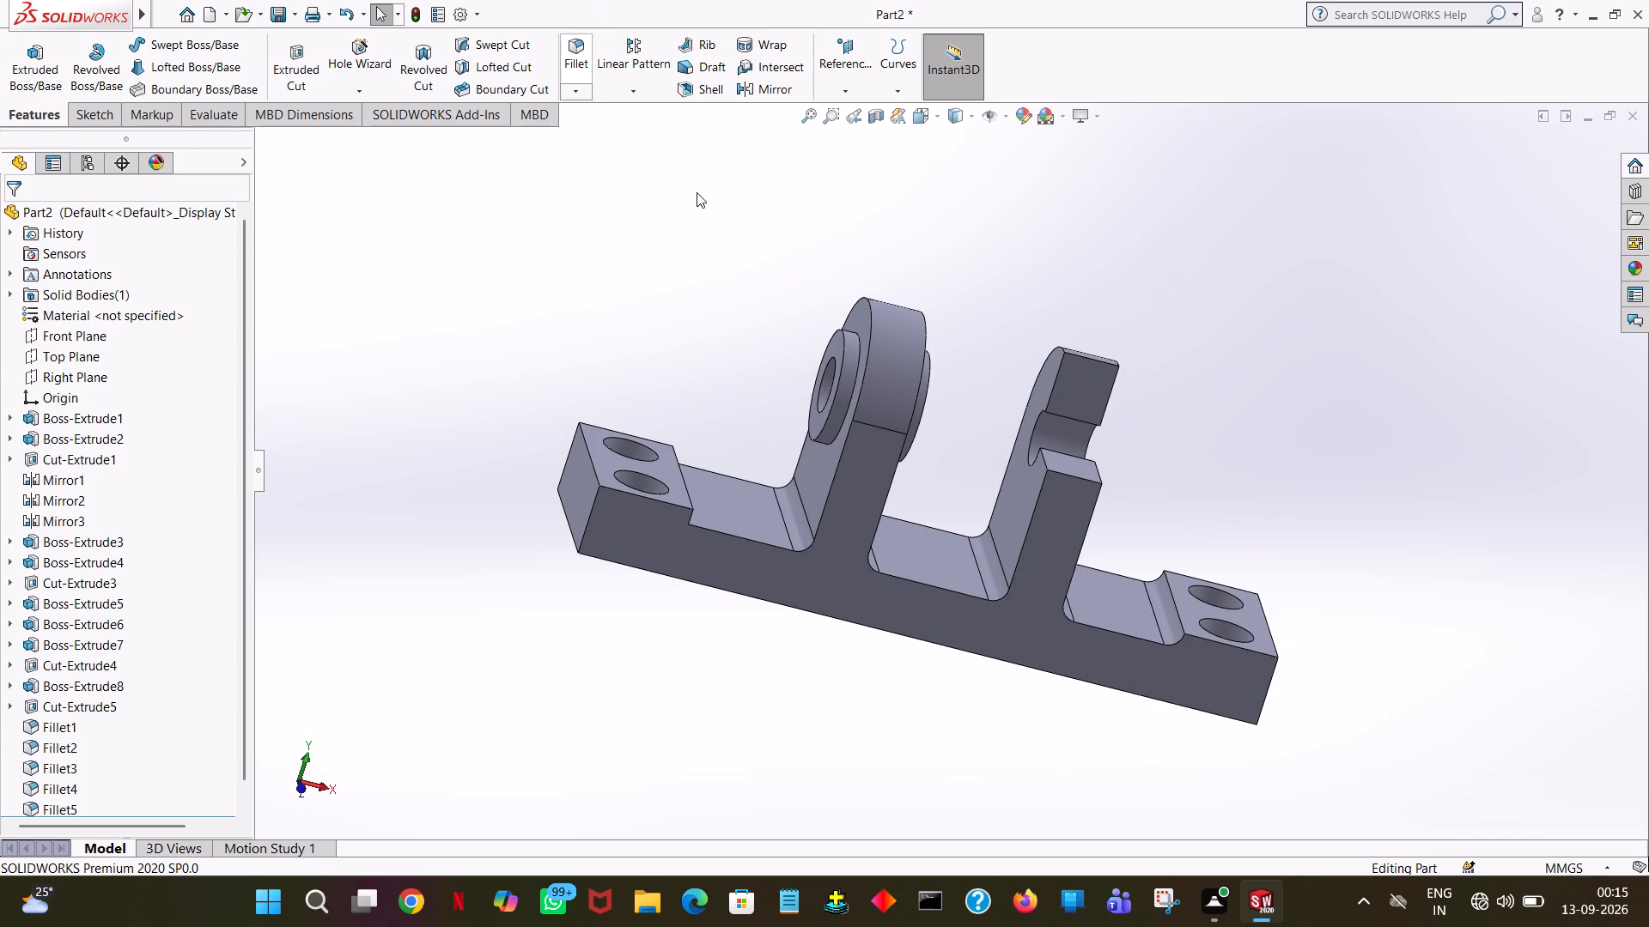
click(721, 512)
middle_drag(691, 376, 660, 358)
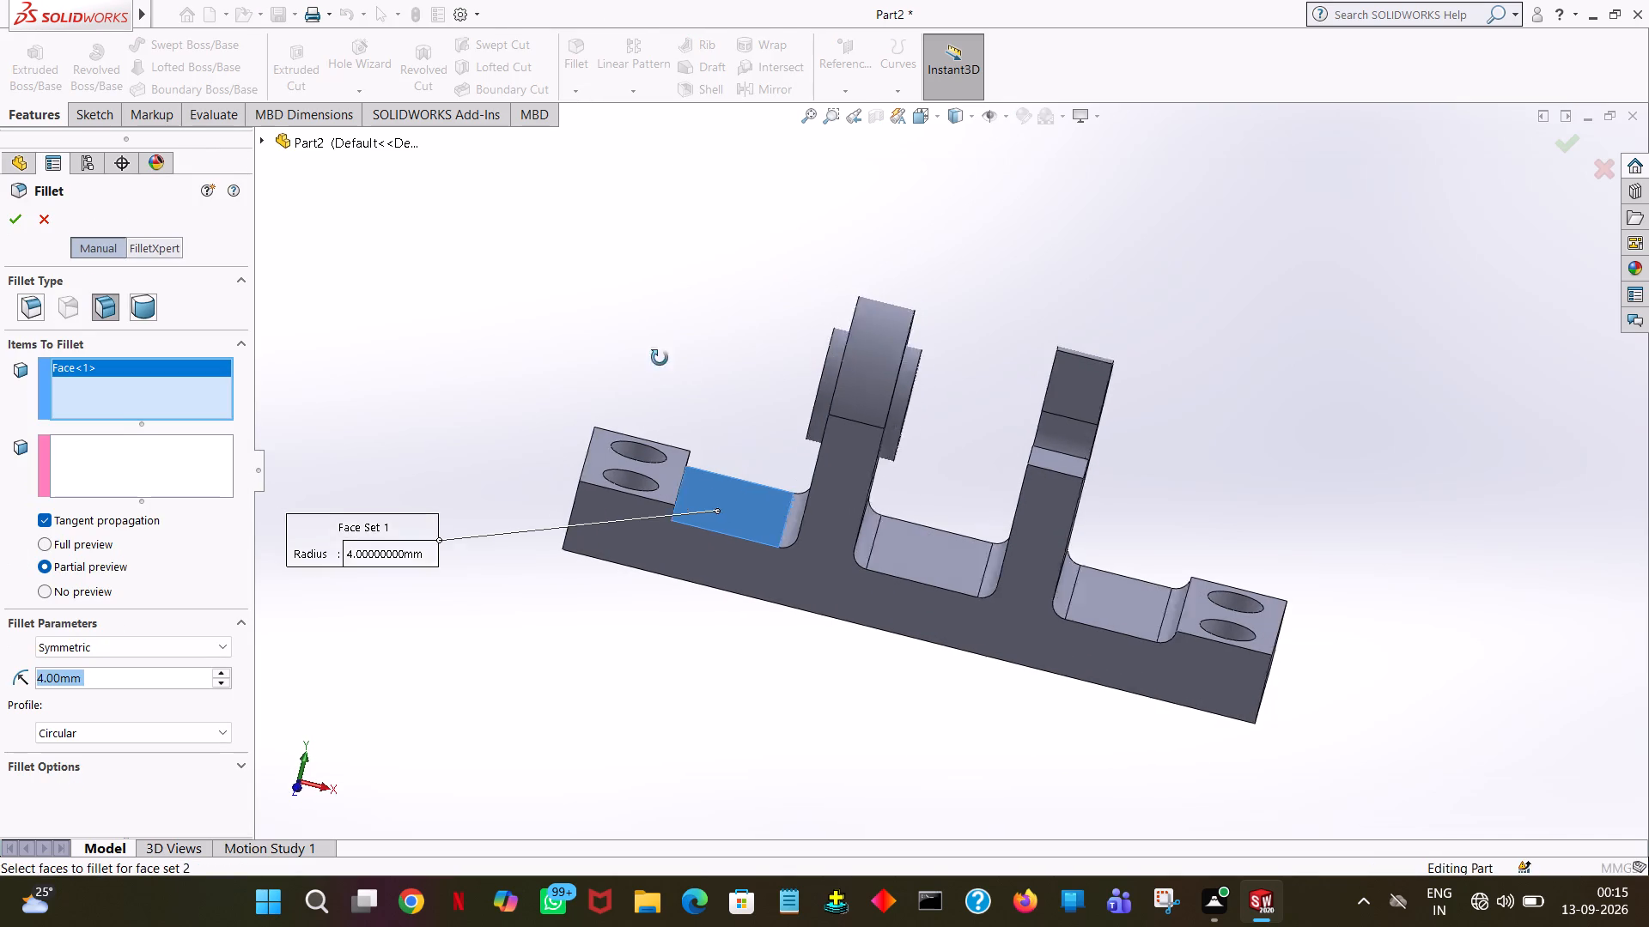
middle_drag(660, 358, 640, 334)
click(146, 445)
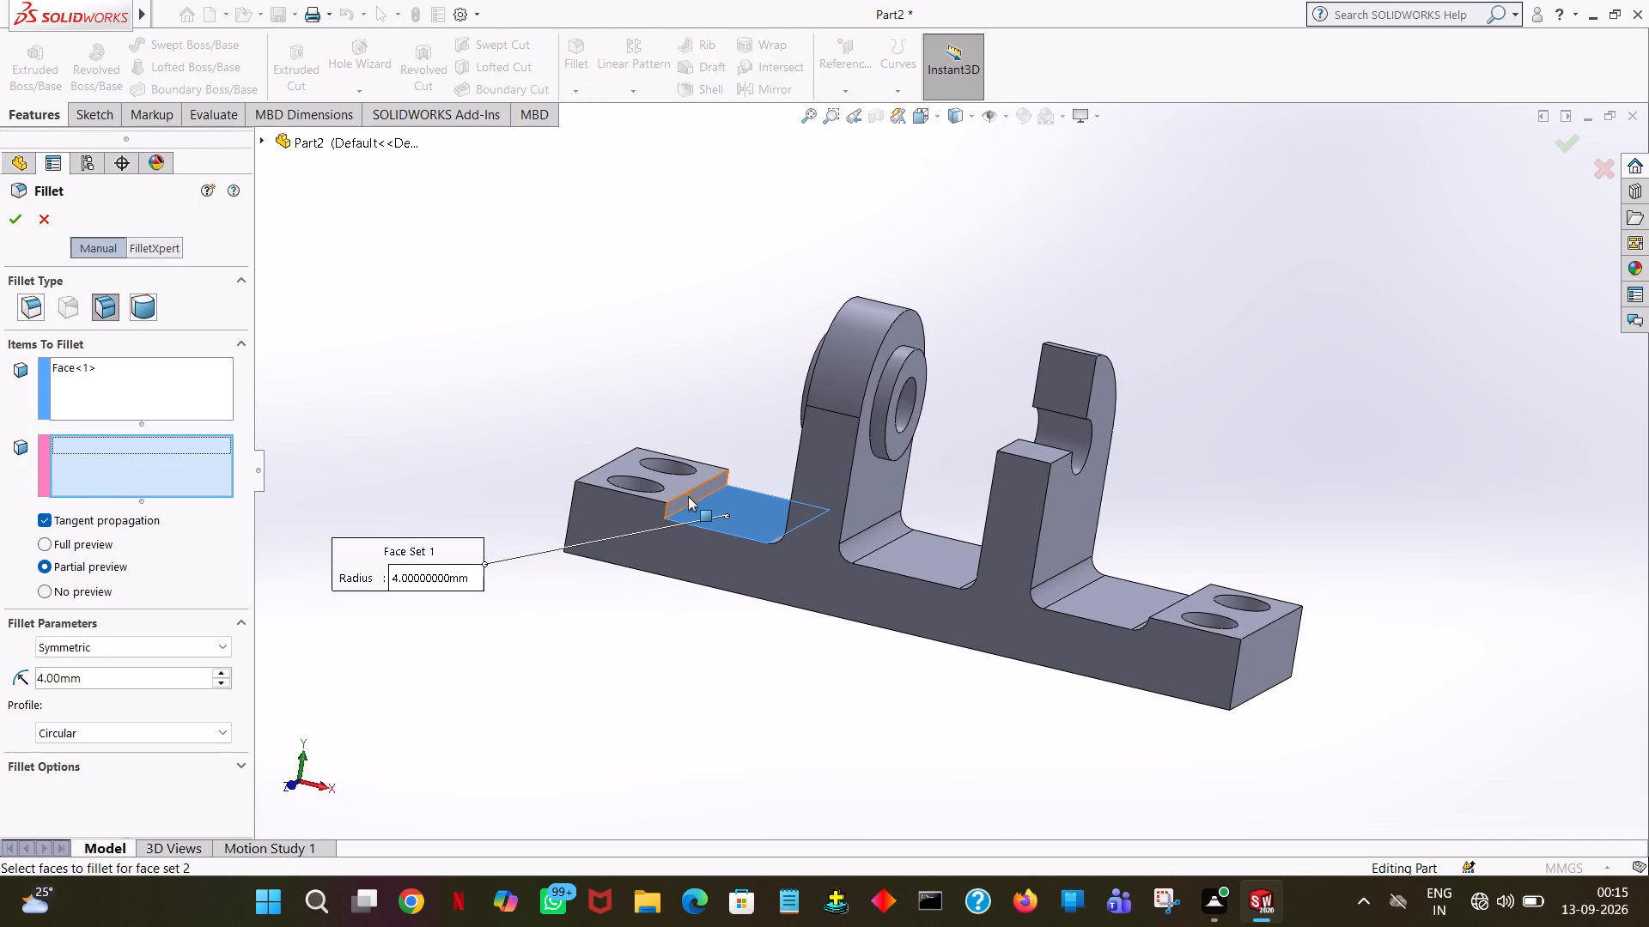
click(688, 498)
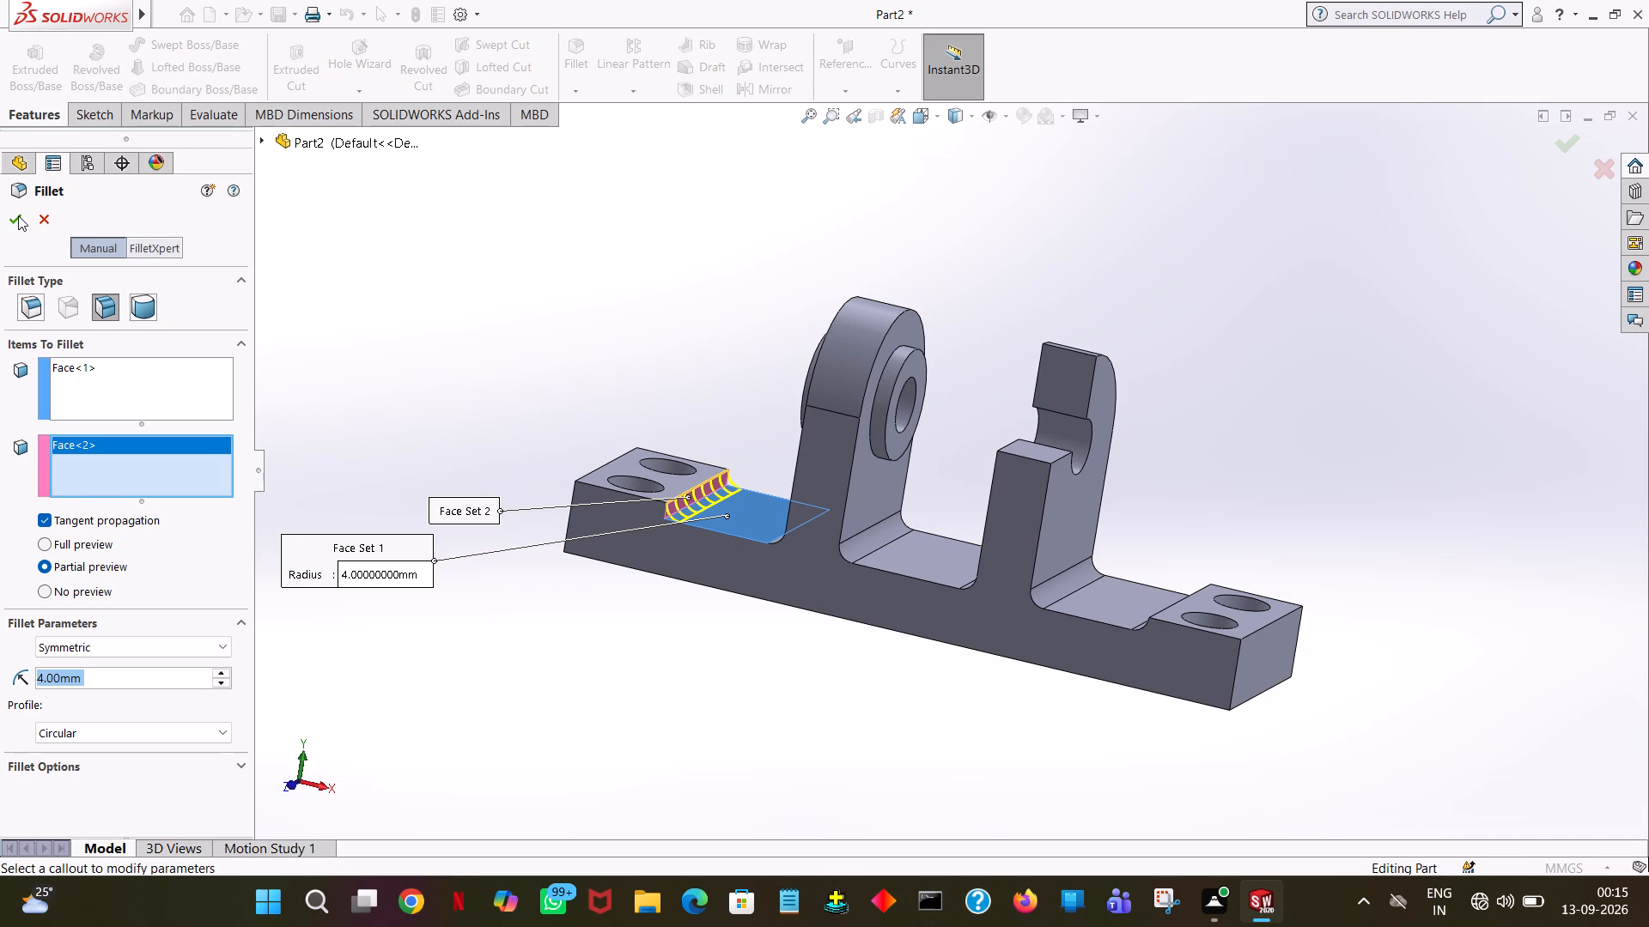
click(18, 215)
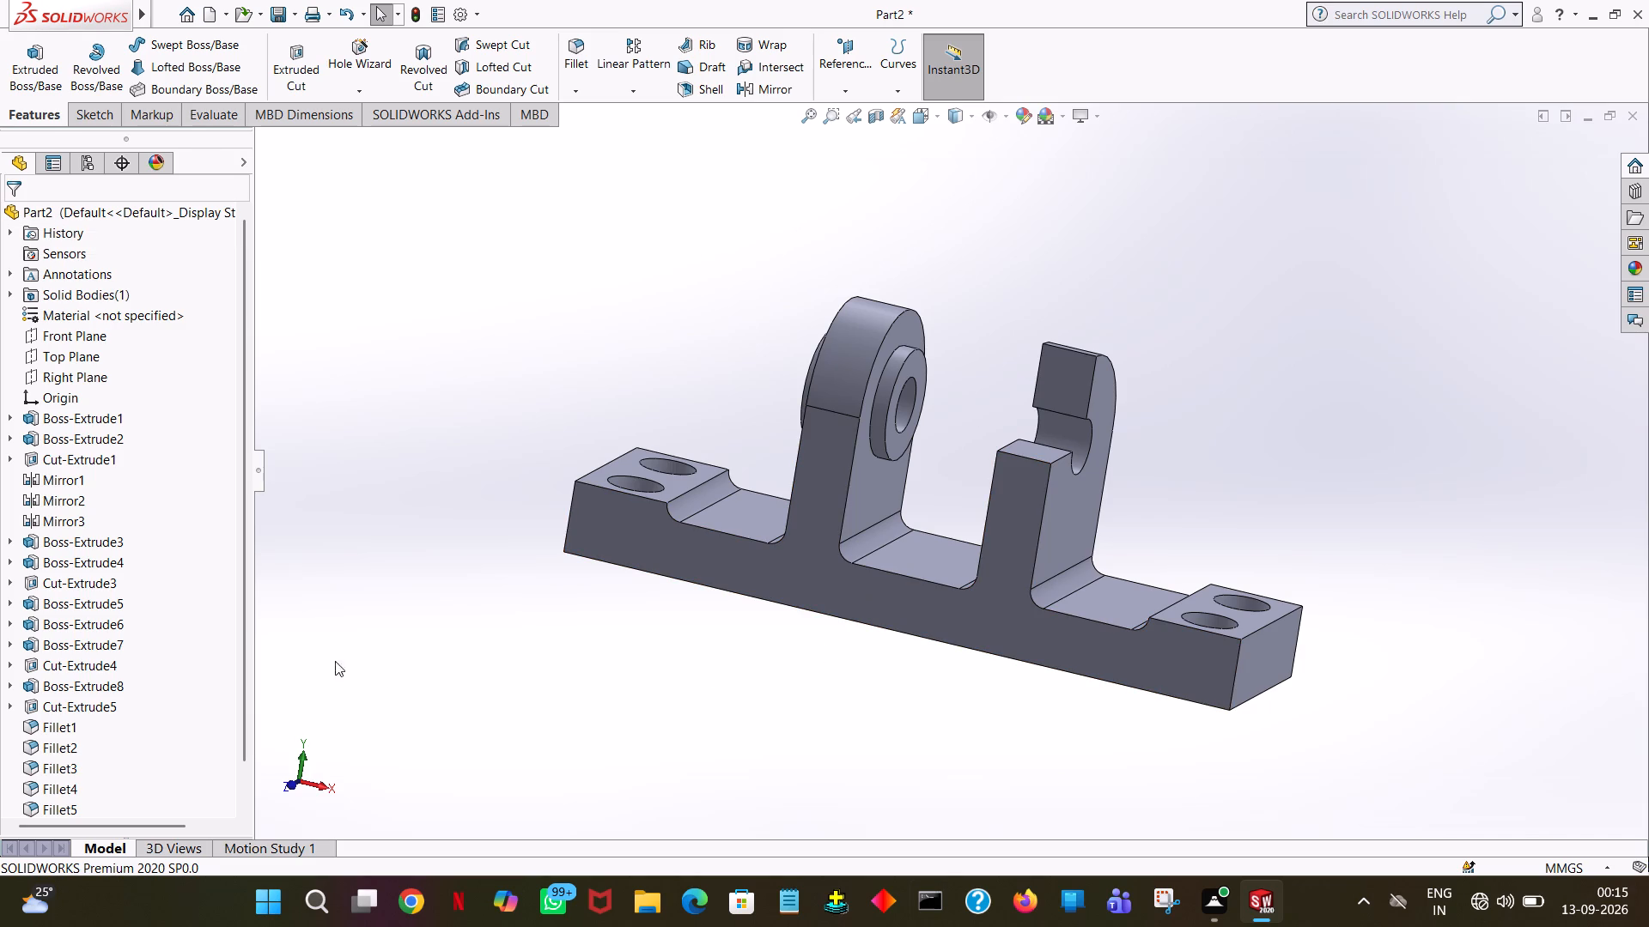
Open a new sketch on the Front Plane and view it from the front.
click(52, 336)
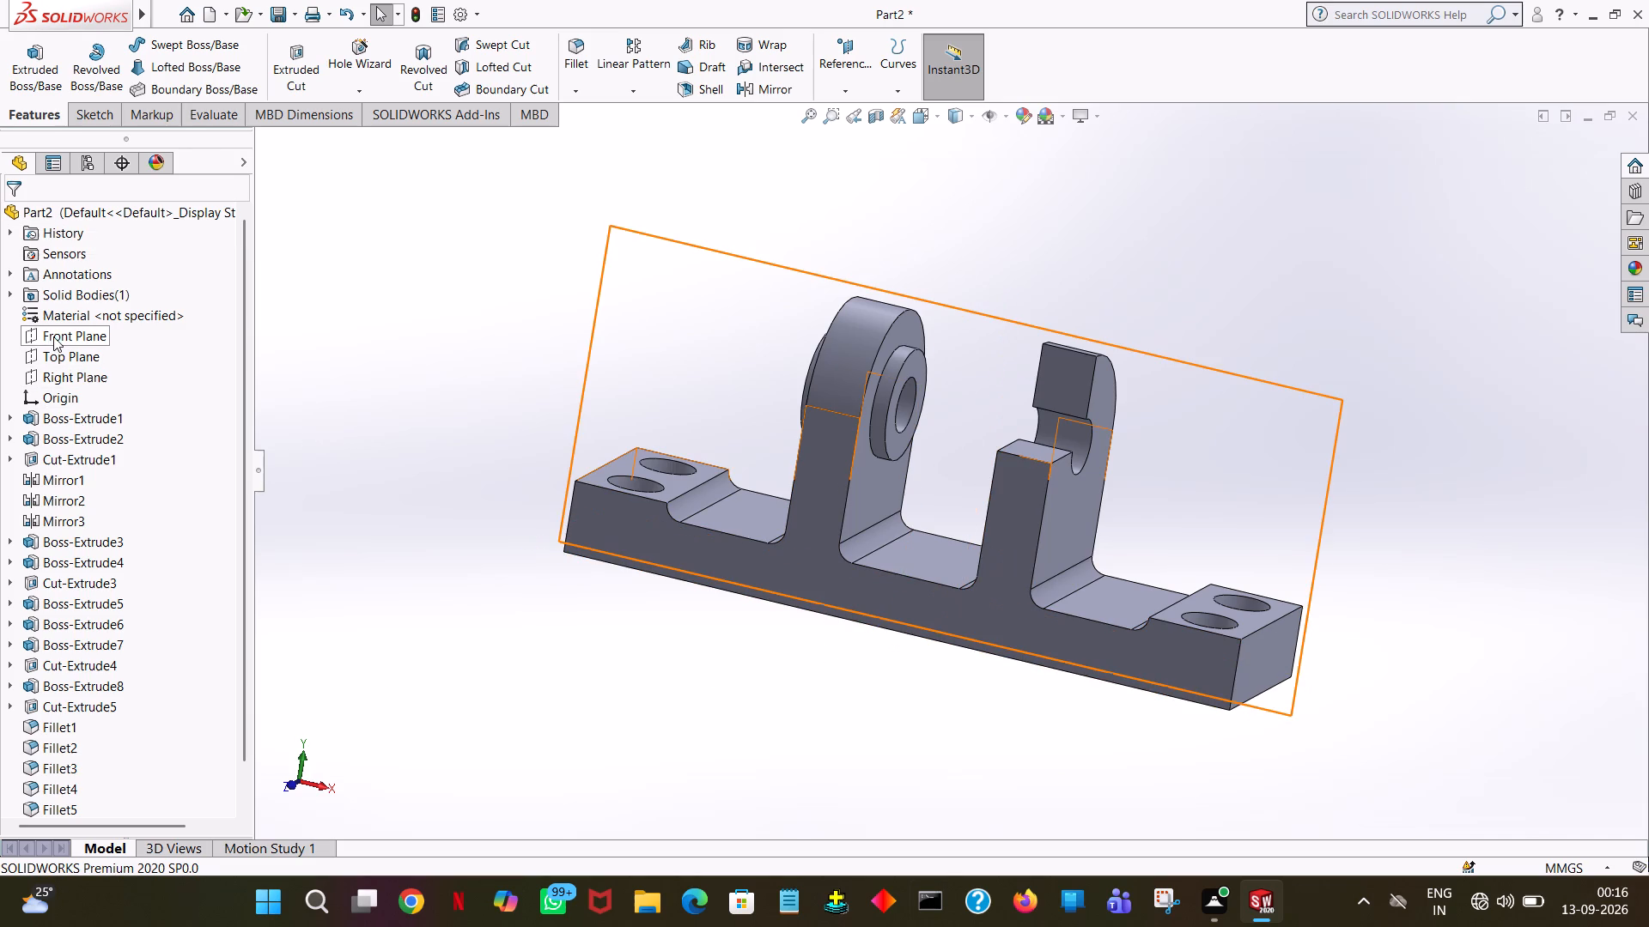
middle_drag(1194, 570, 1215, 505)
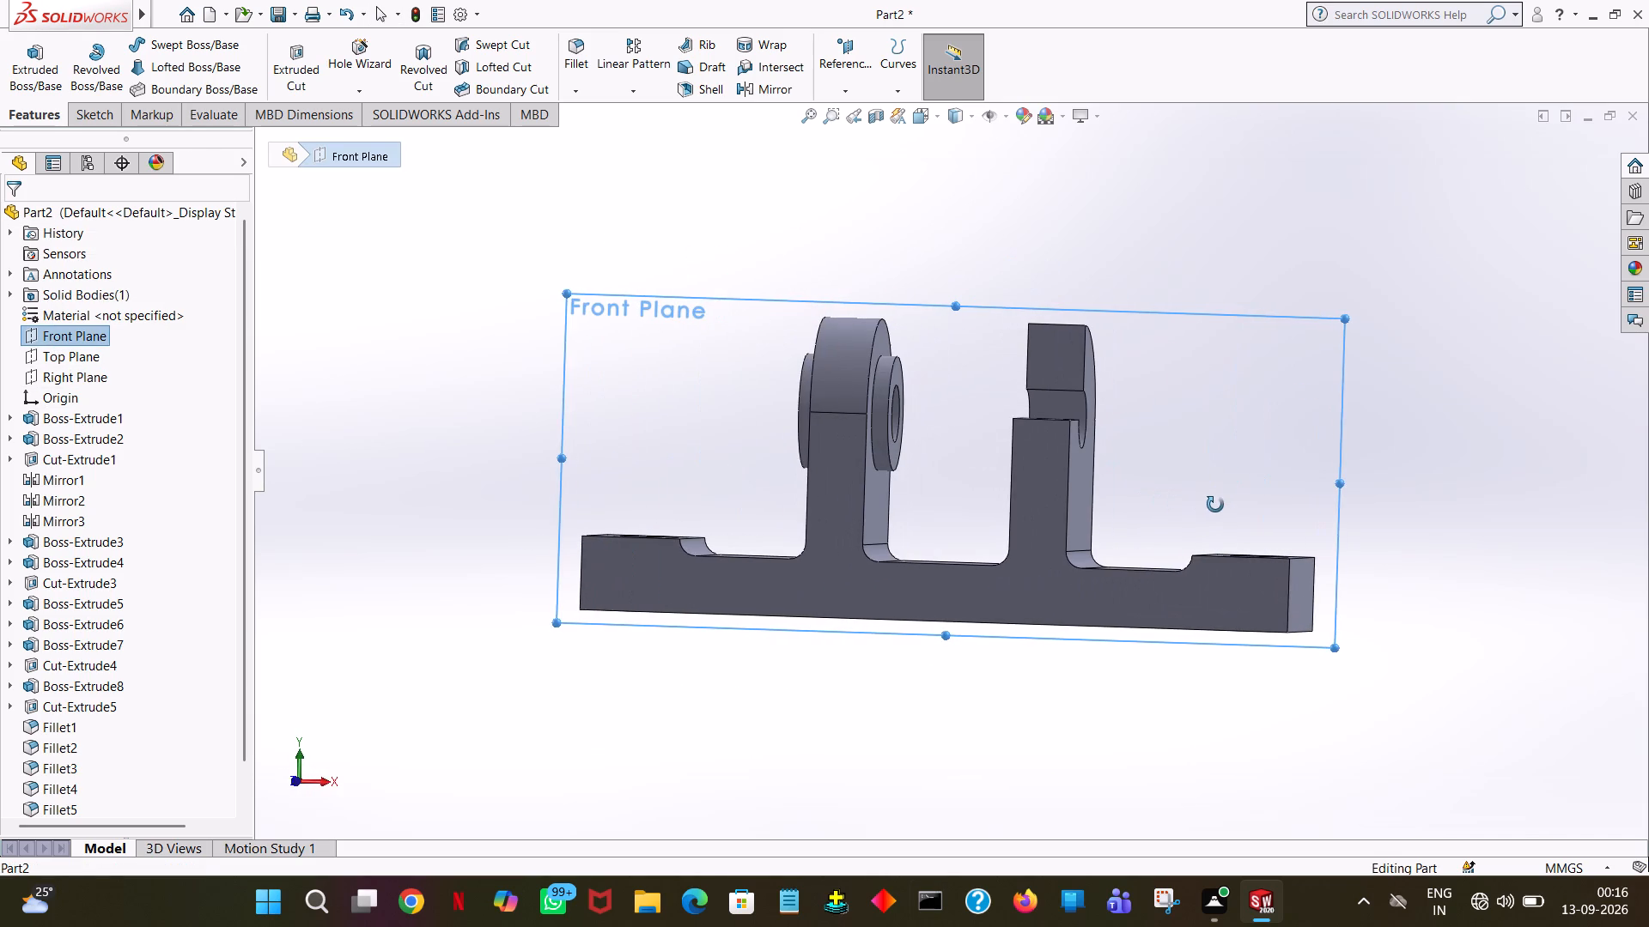
middle_drag(1215, 505, 1217, 505)
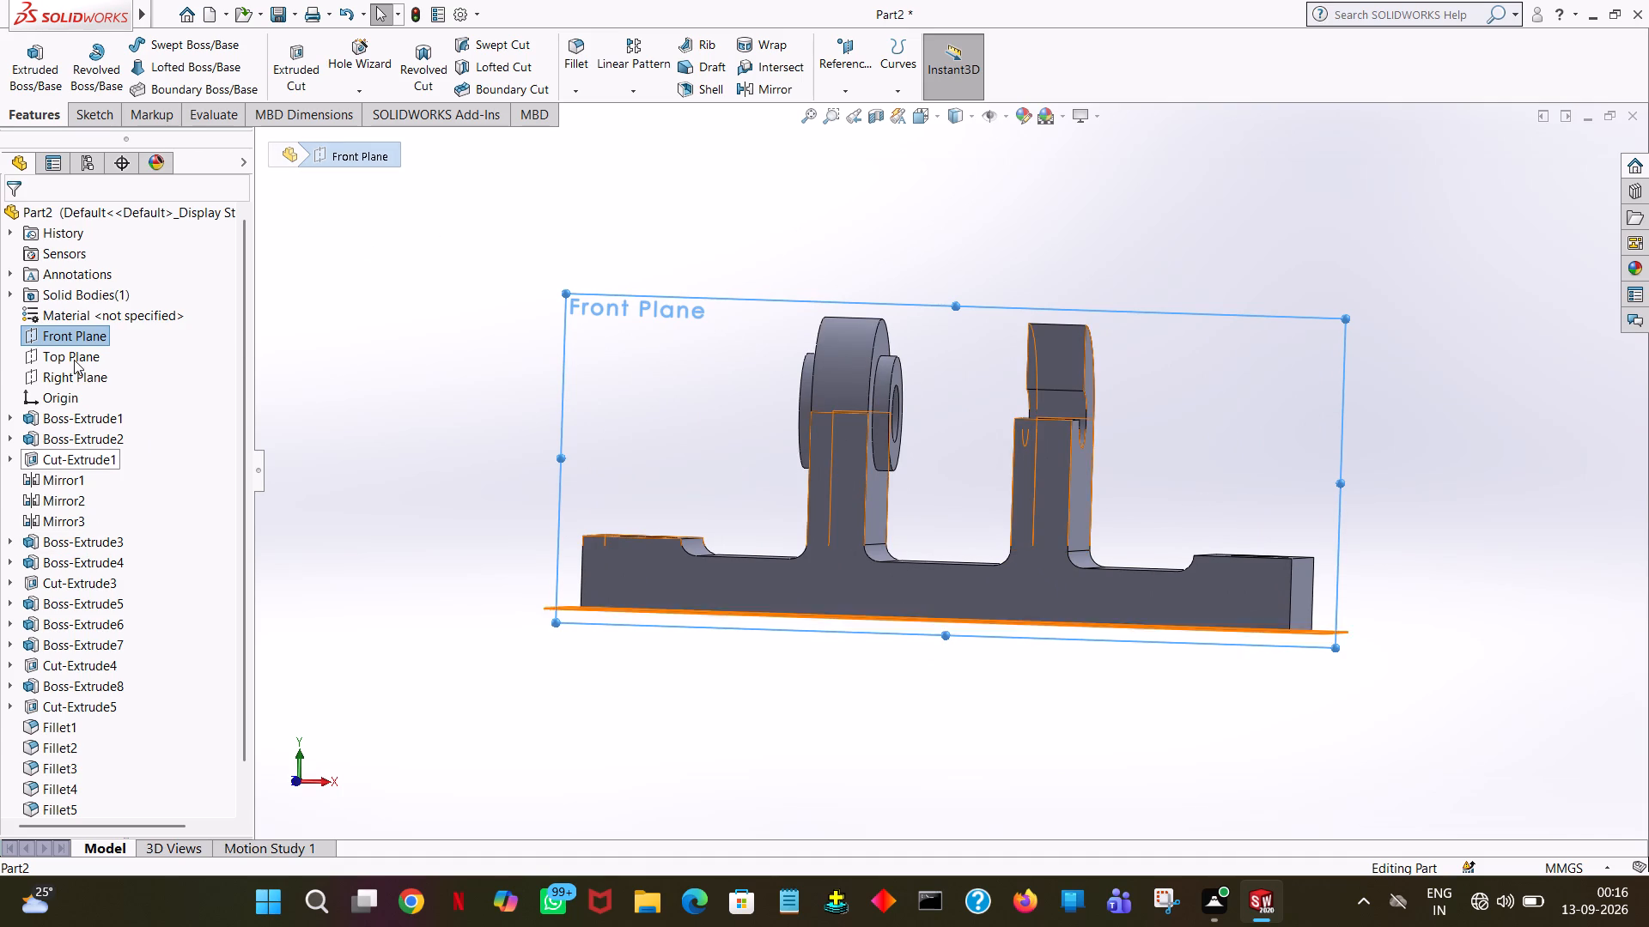
click(46, 336)
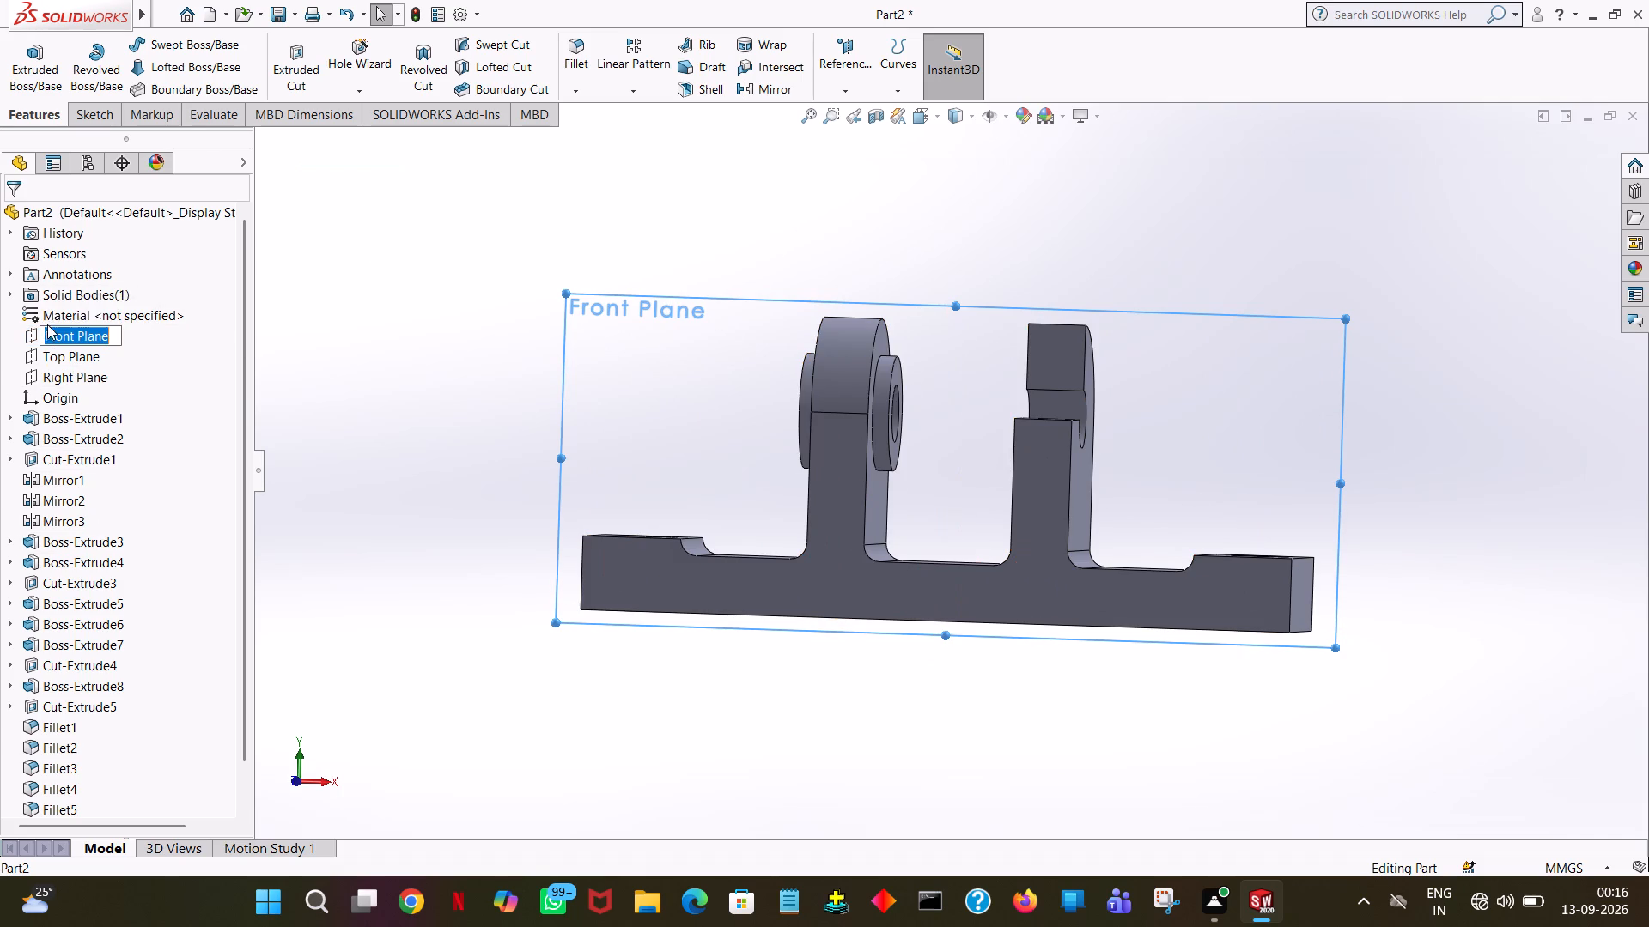
click(31, 332)
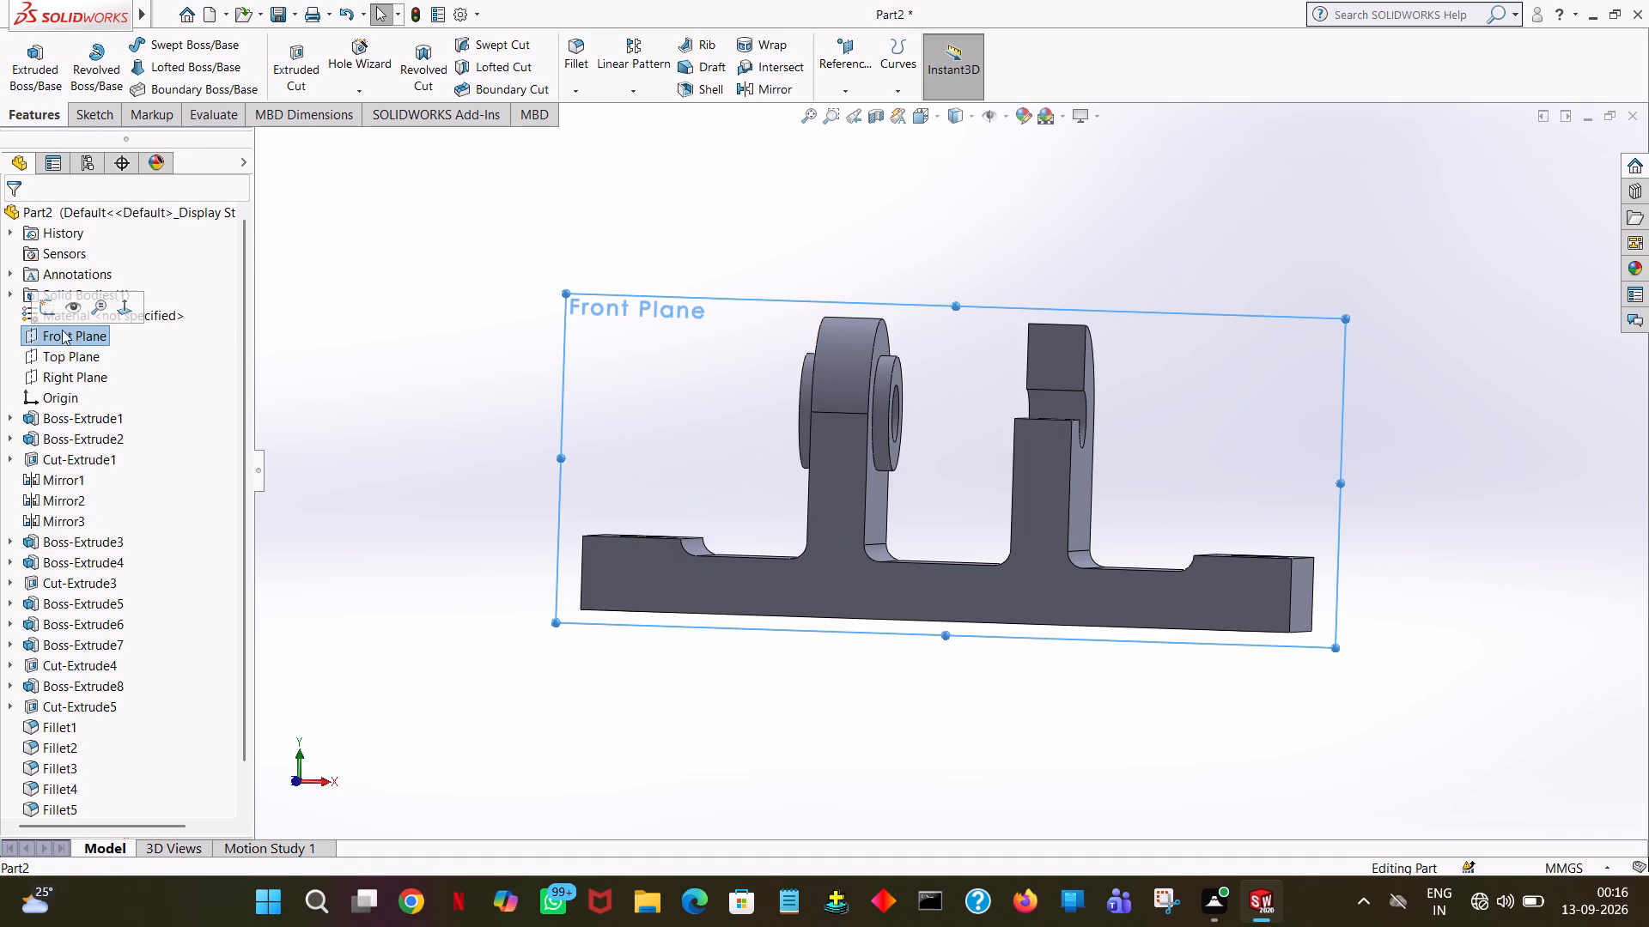
click(54, 313)
key(space)
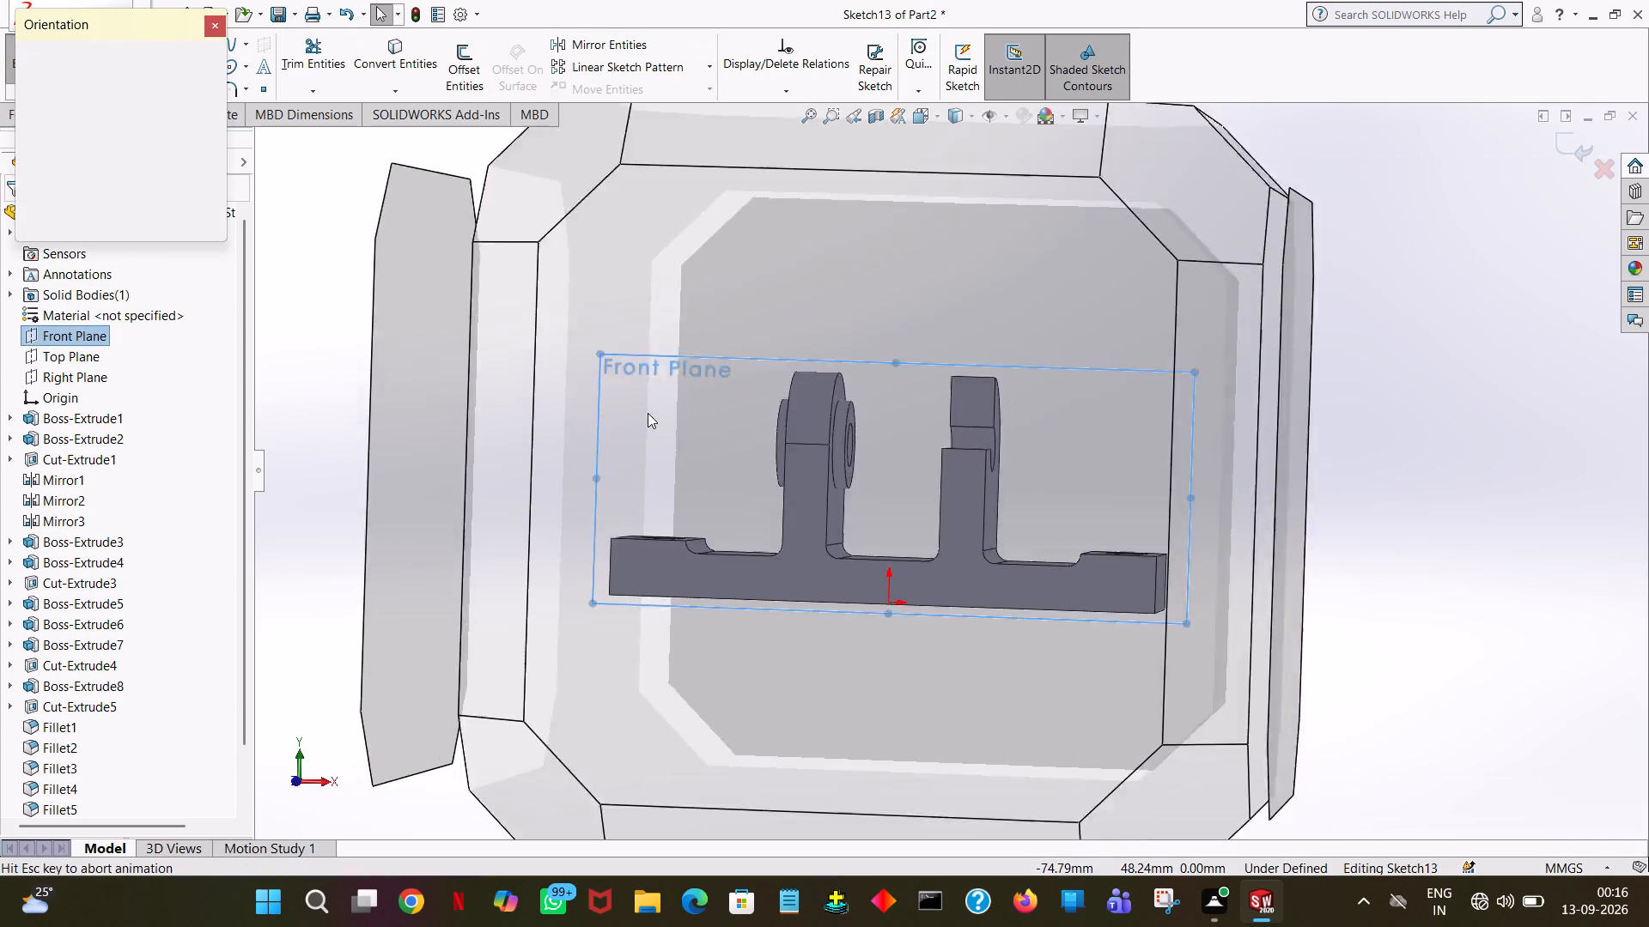
click(207, 130)
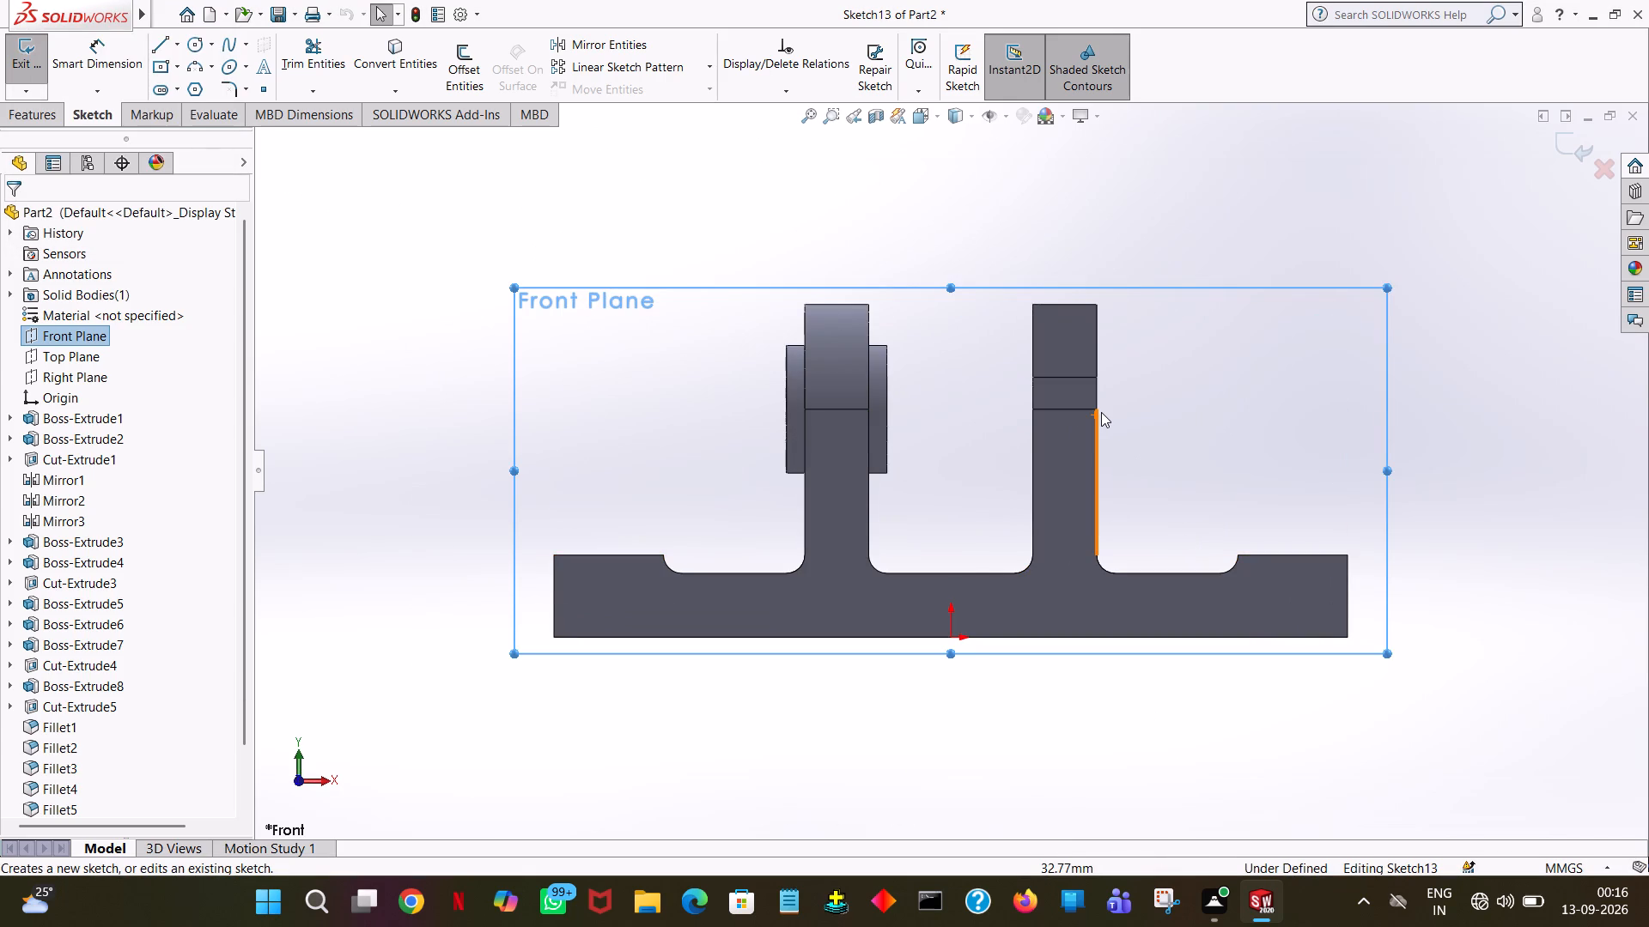
Sketch a 12 mm line down the slotted upright's outer edge from its slot ledge, continuing with a sloping line to the end pad's upper inner corner.
click(161, 45)
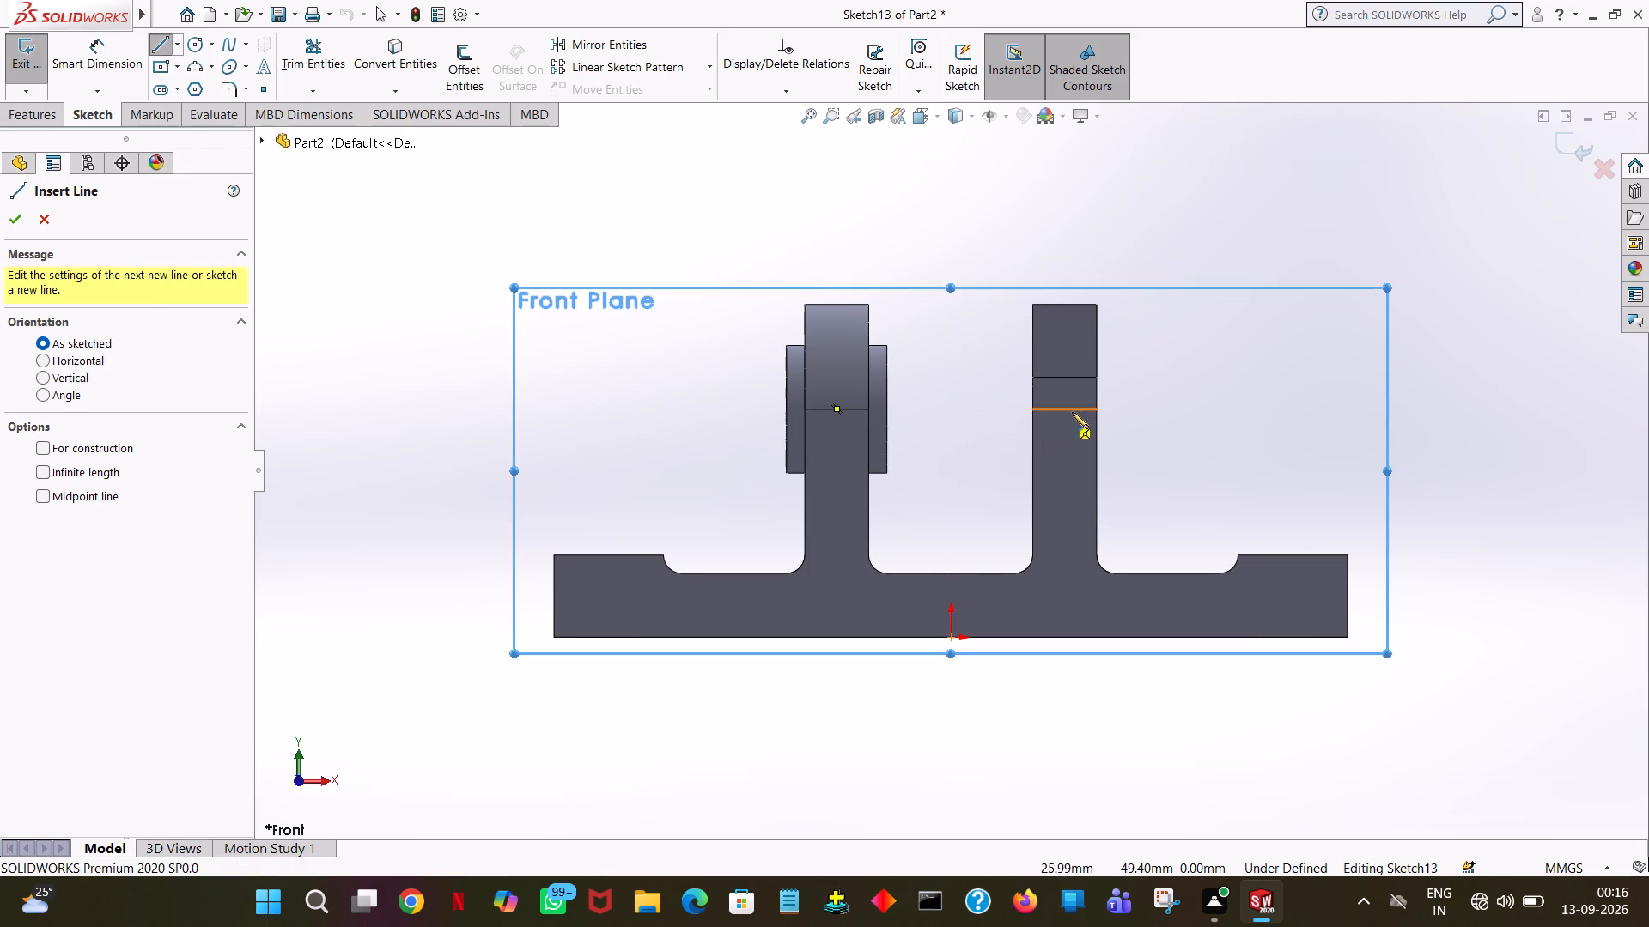
click(1096, 410)
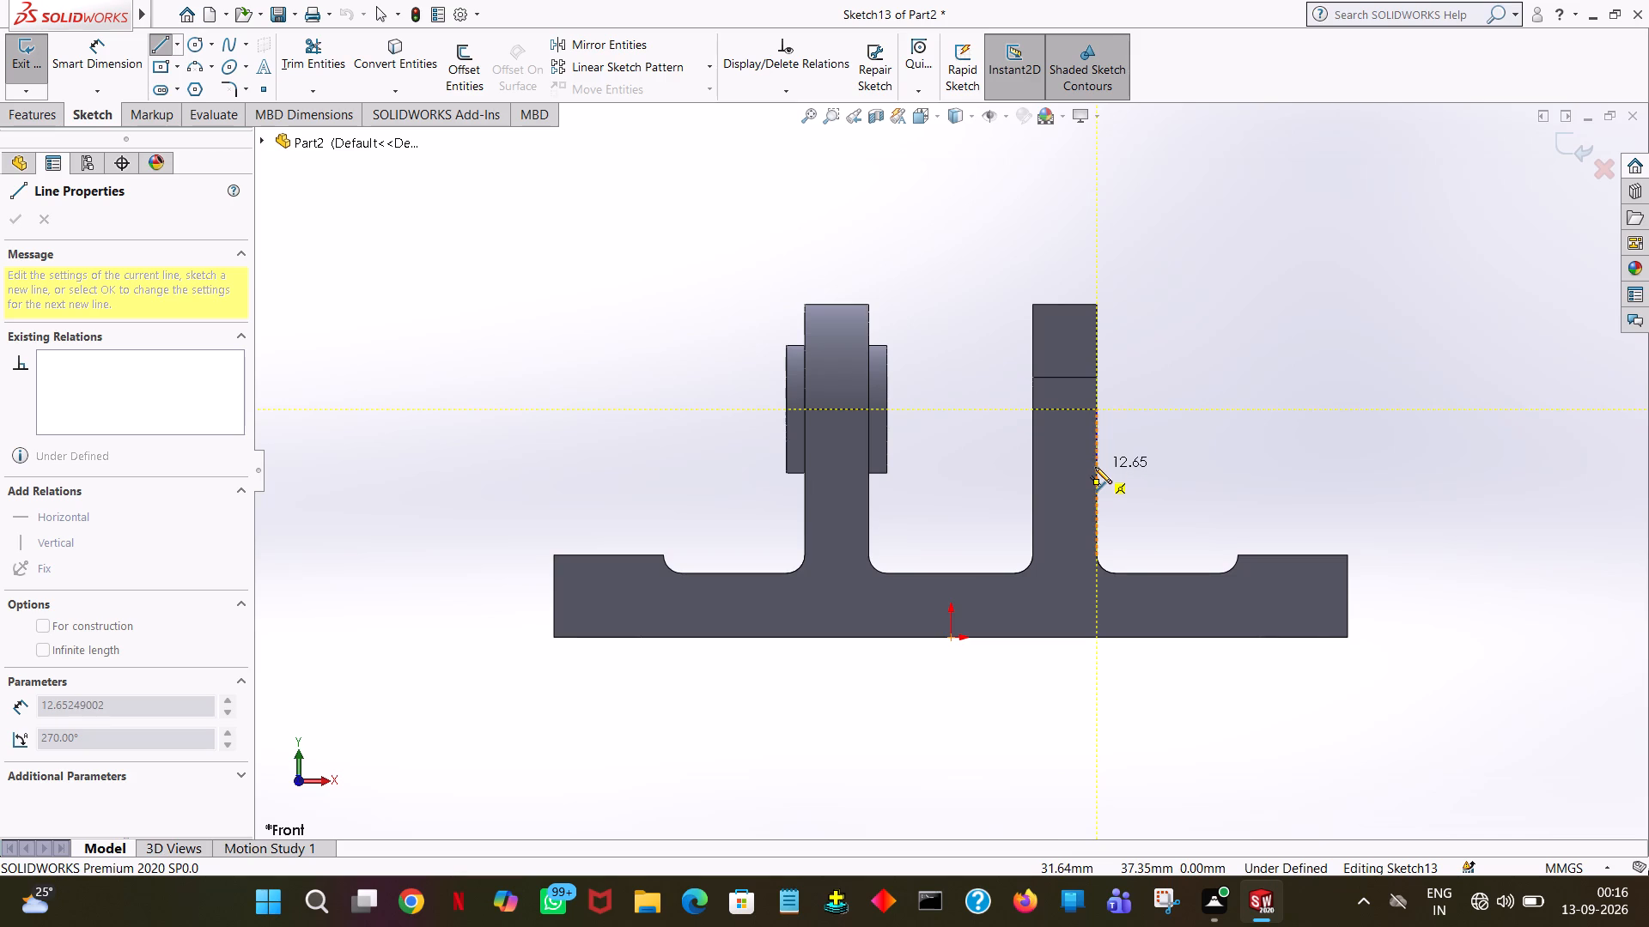
click(1095, 467)
text(12)
key(Return)
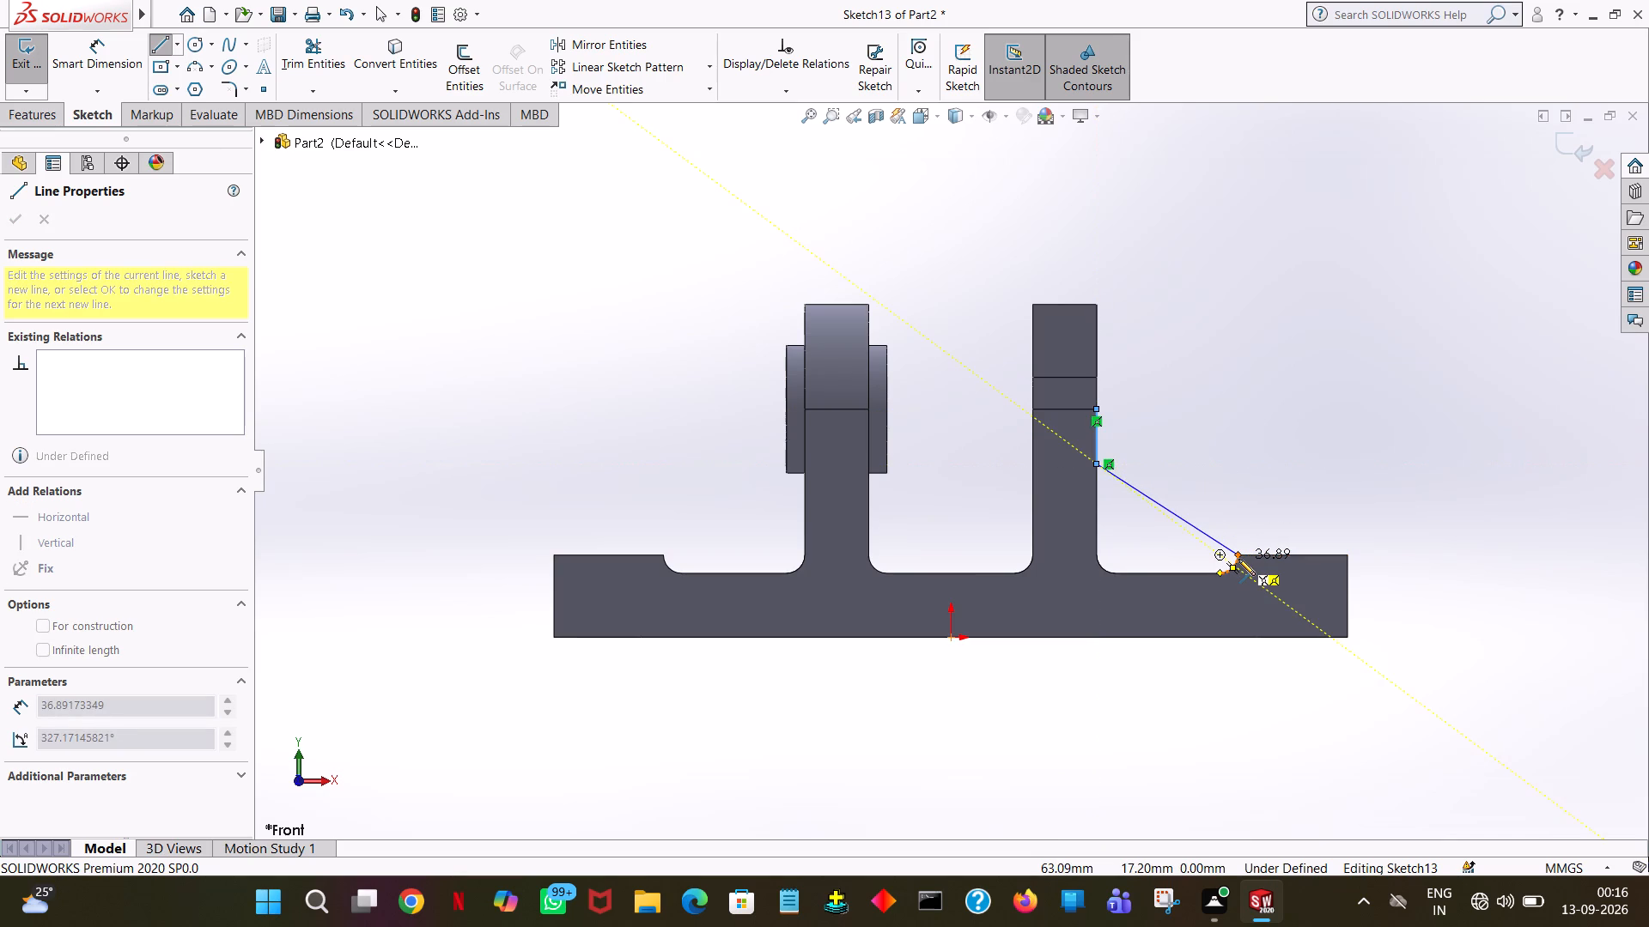
click(1238, 556)
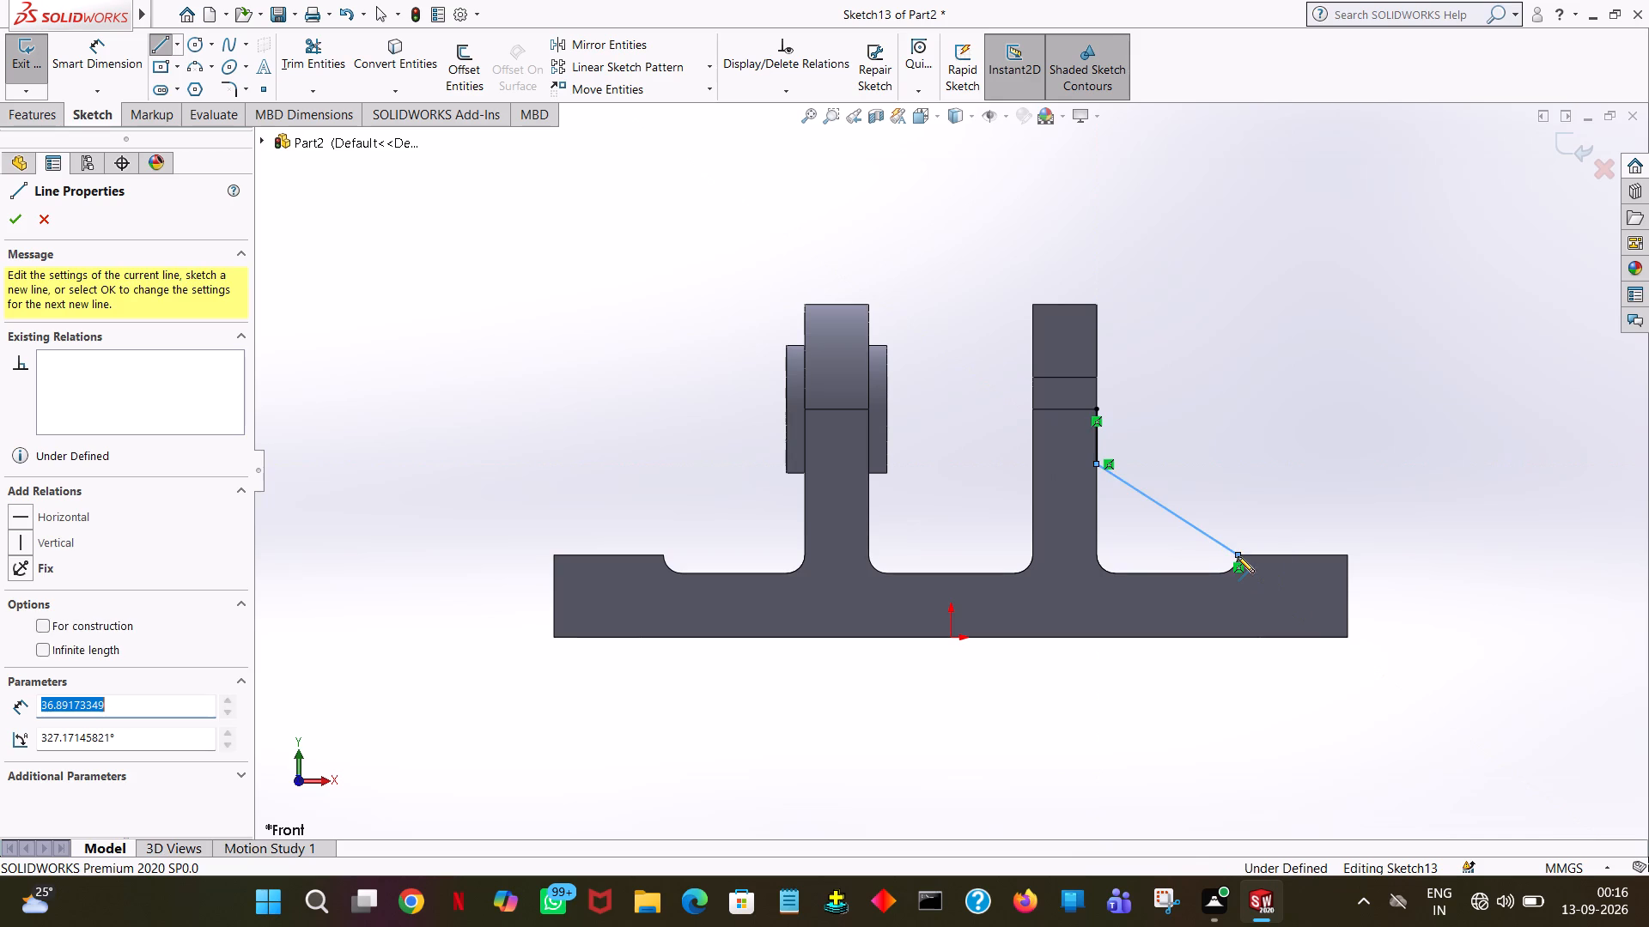
right_click(1238, 555)
click(1275, 570)
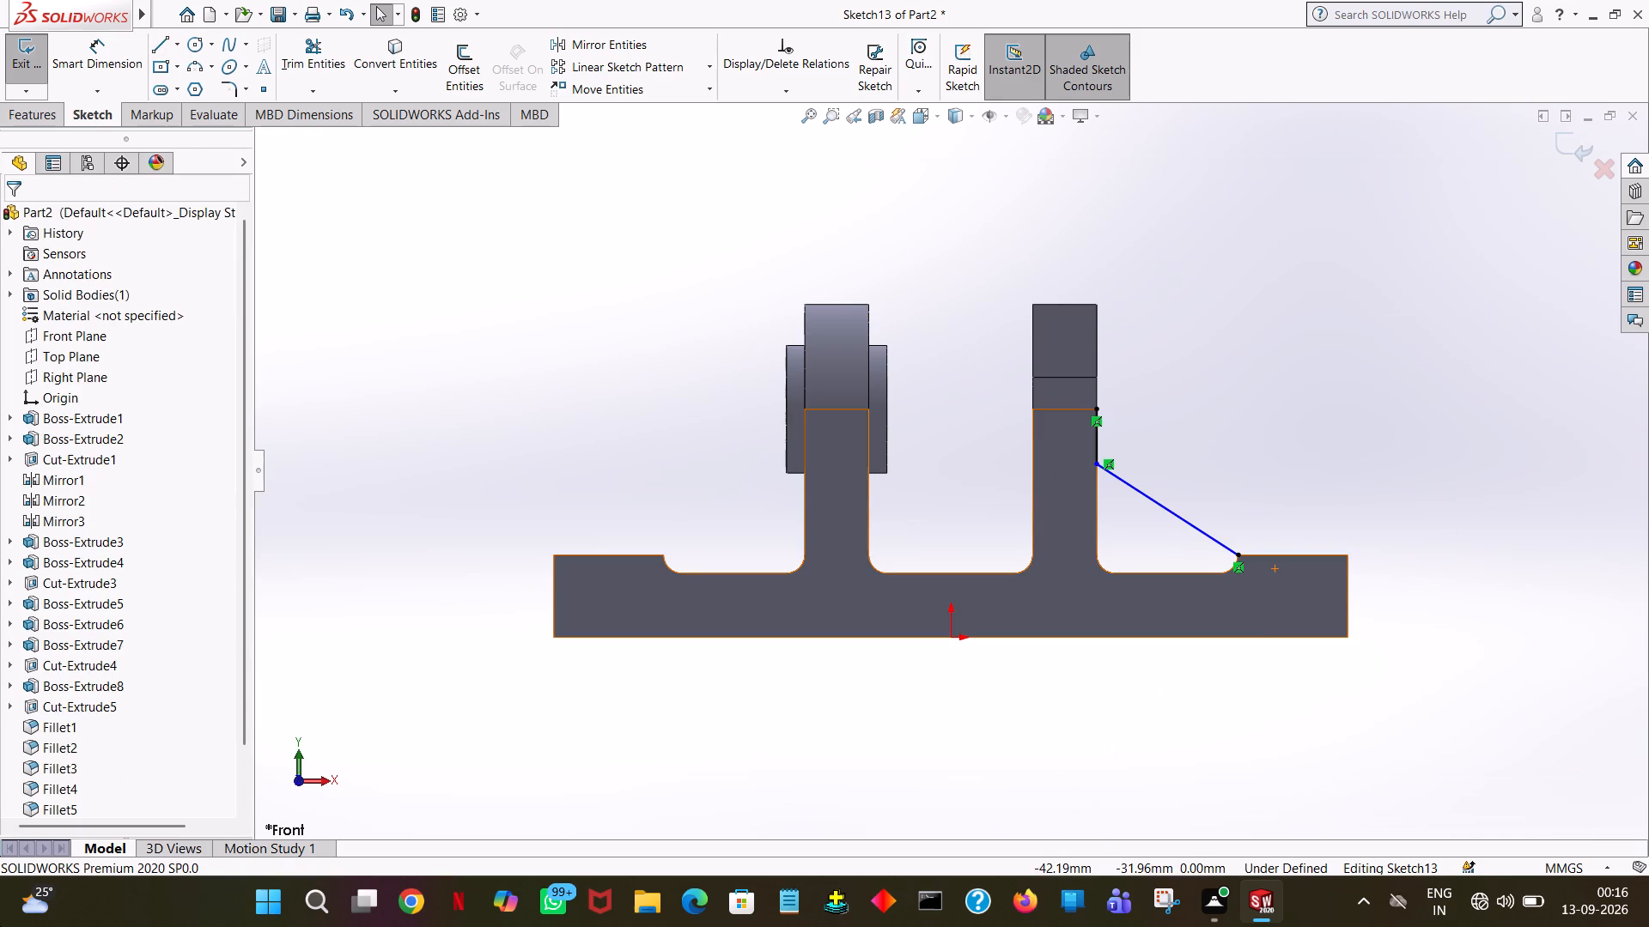
Sketch a sloping line from the rounded upright's outer edge, level with the other slope's upper end, to its end pad's upper inner corner.
click(167, 43)
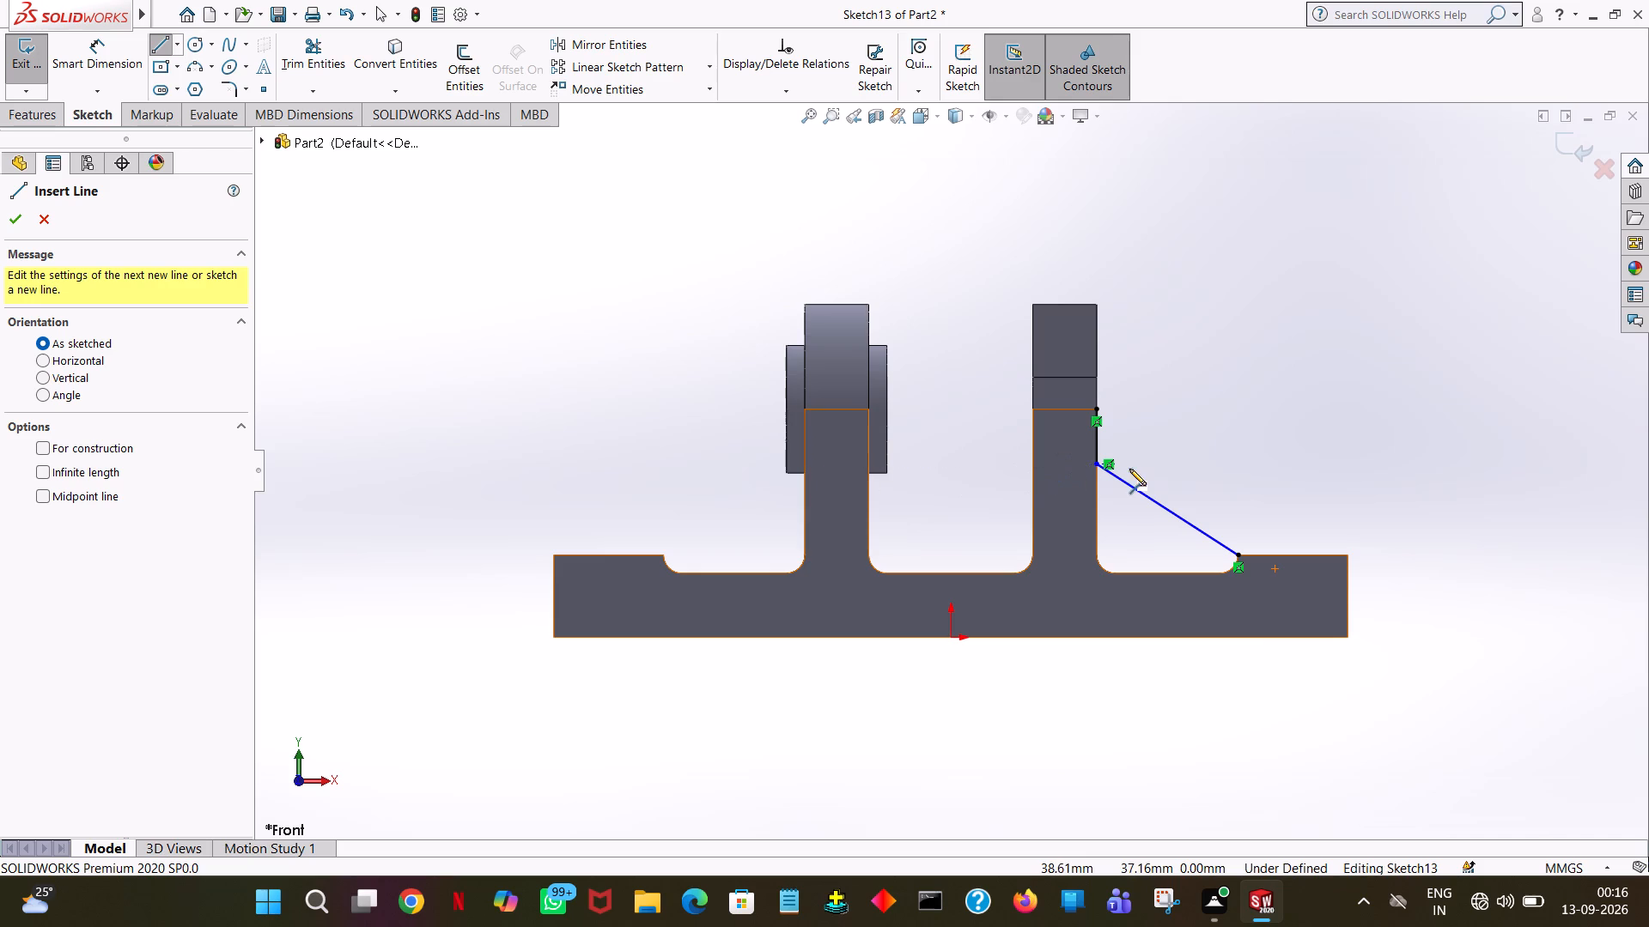
click(805, 464)
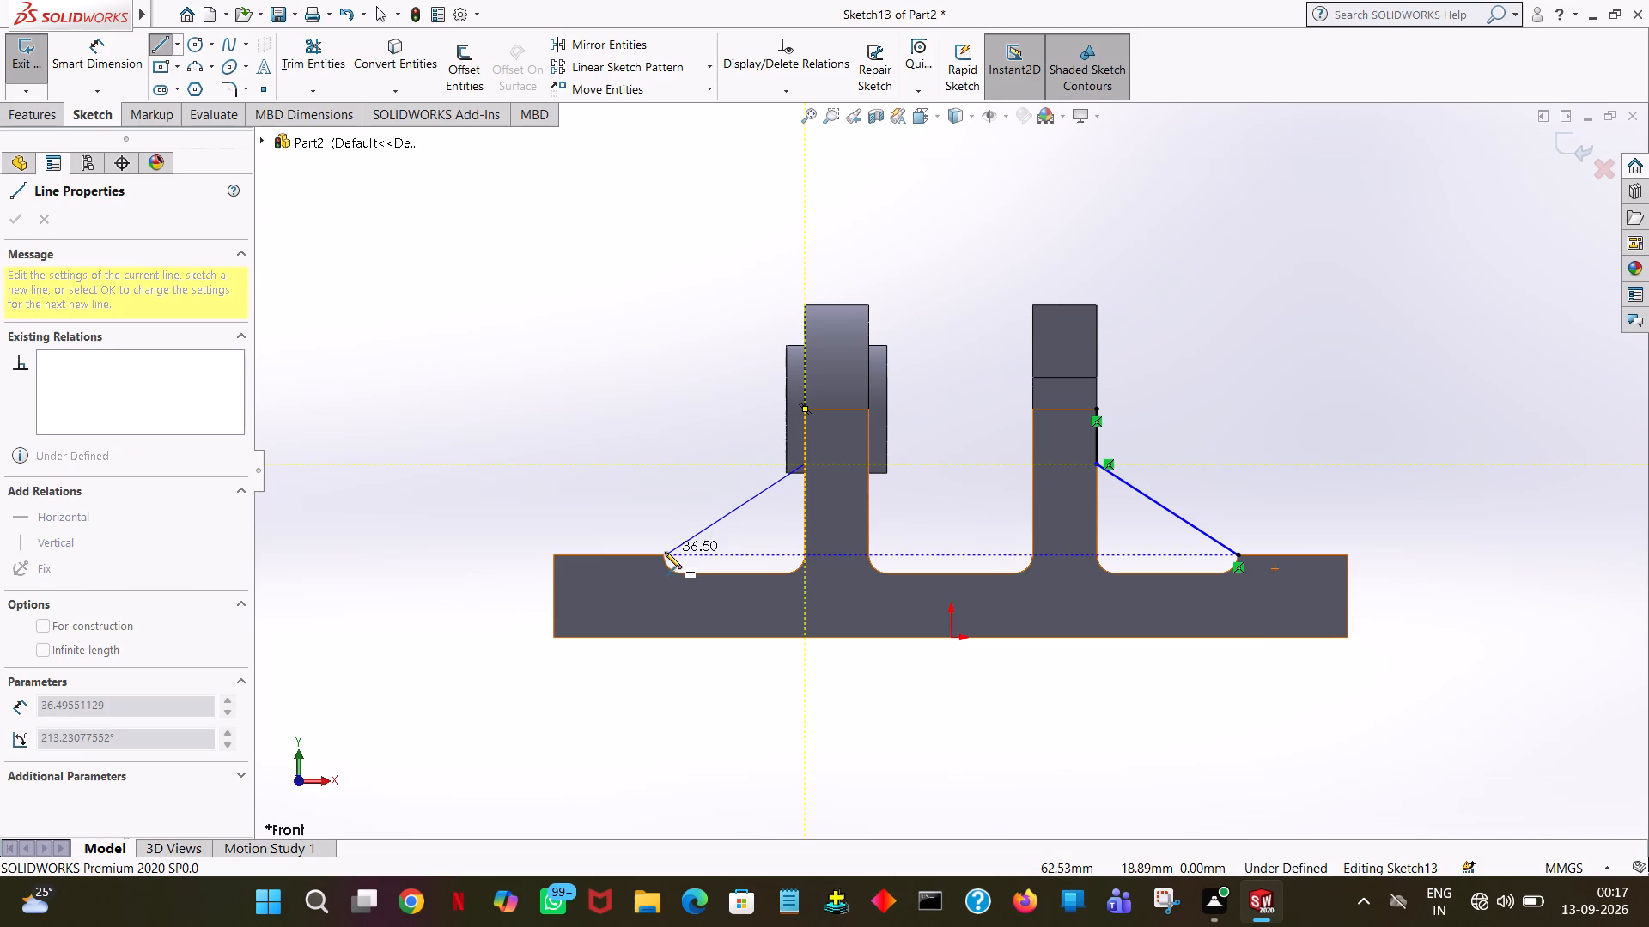
click(664, 554)
right_click(665, 554)
click(697, 557)
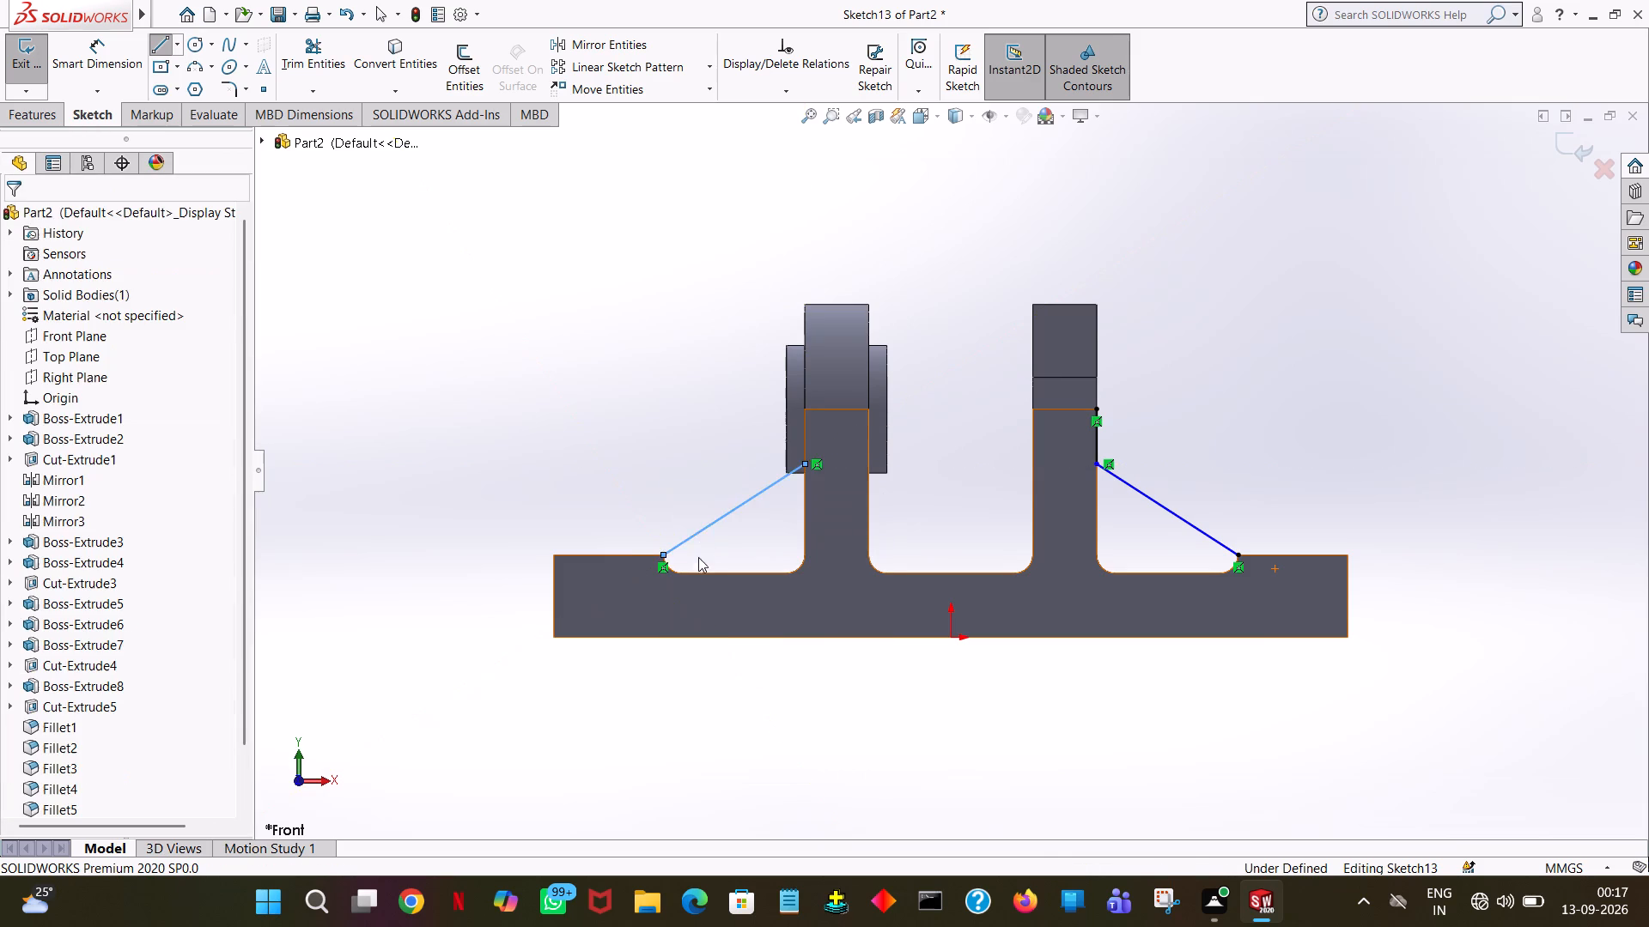
Trim away the short vertical line on the slotted upright's outer edge.
click(315, 58)
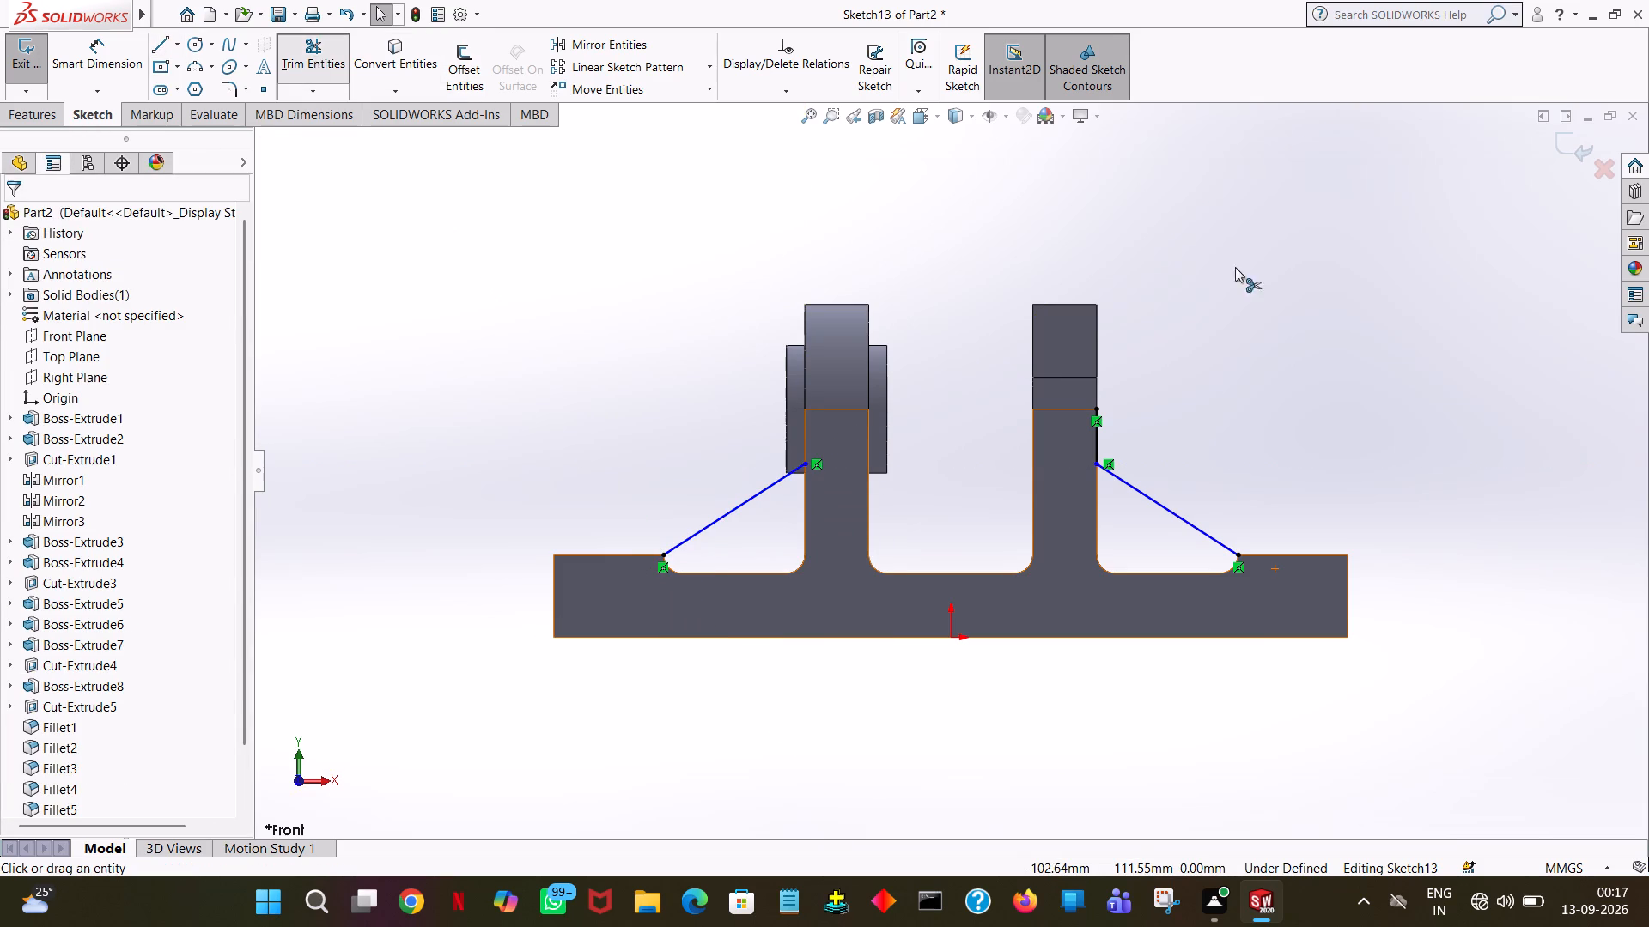
click(1096, 449)
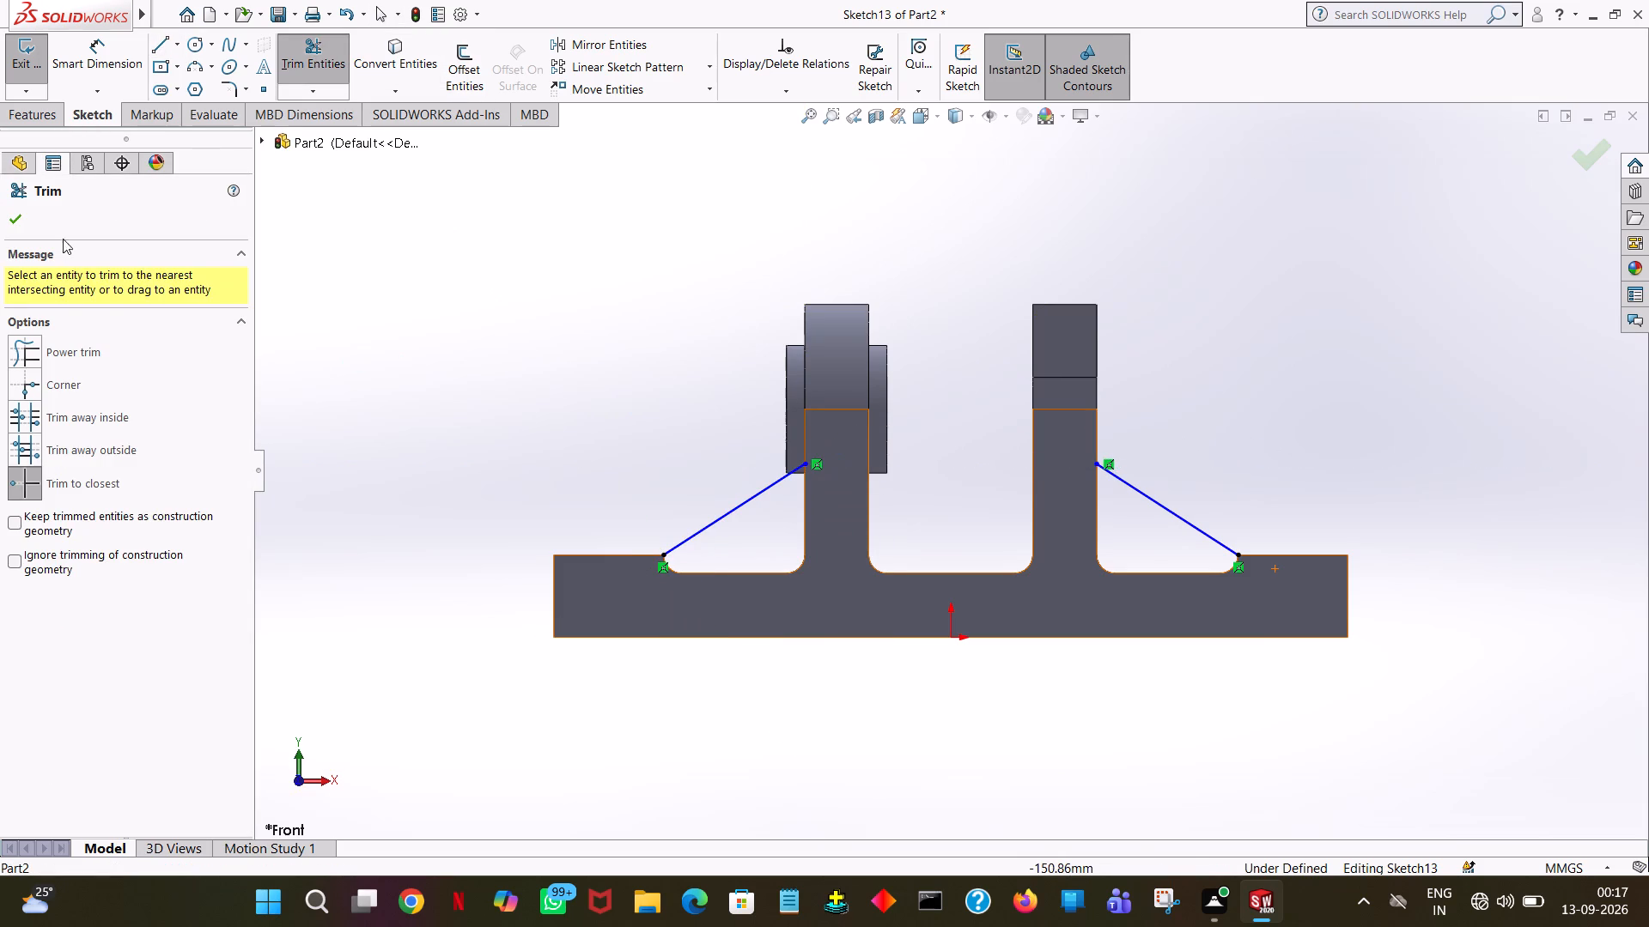
click(24, 224)
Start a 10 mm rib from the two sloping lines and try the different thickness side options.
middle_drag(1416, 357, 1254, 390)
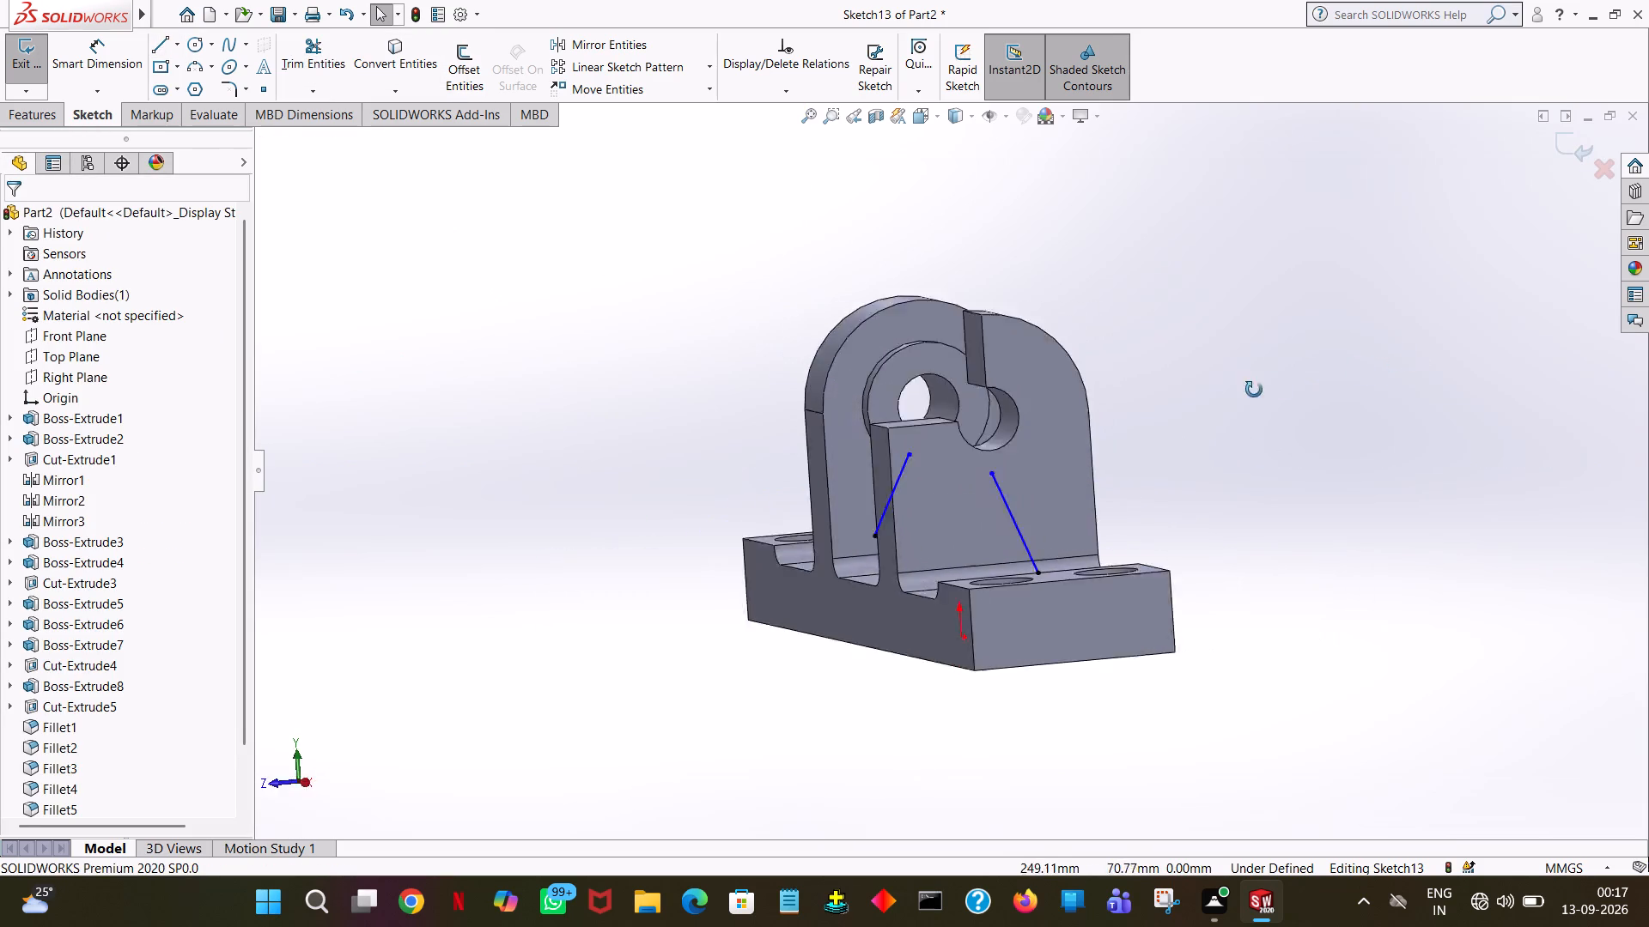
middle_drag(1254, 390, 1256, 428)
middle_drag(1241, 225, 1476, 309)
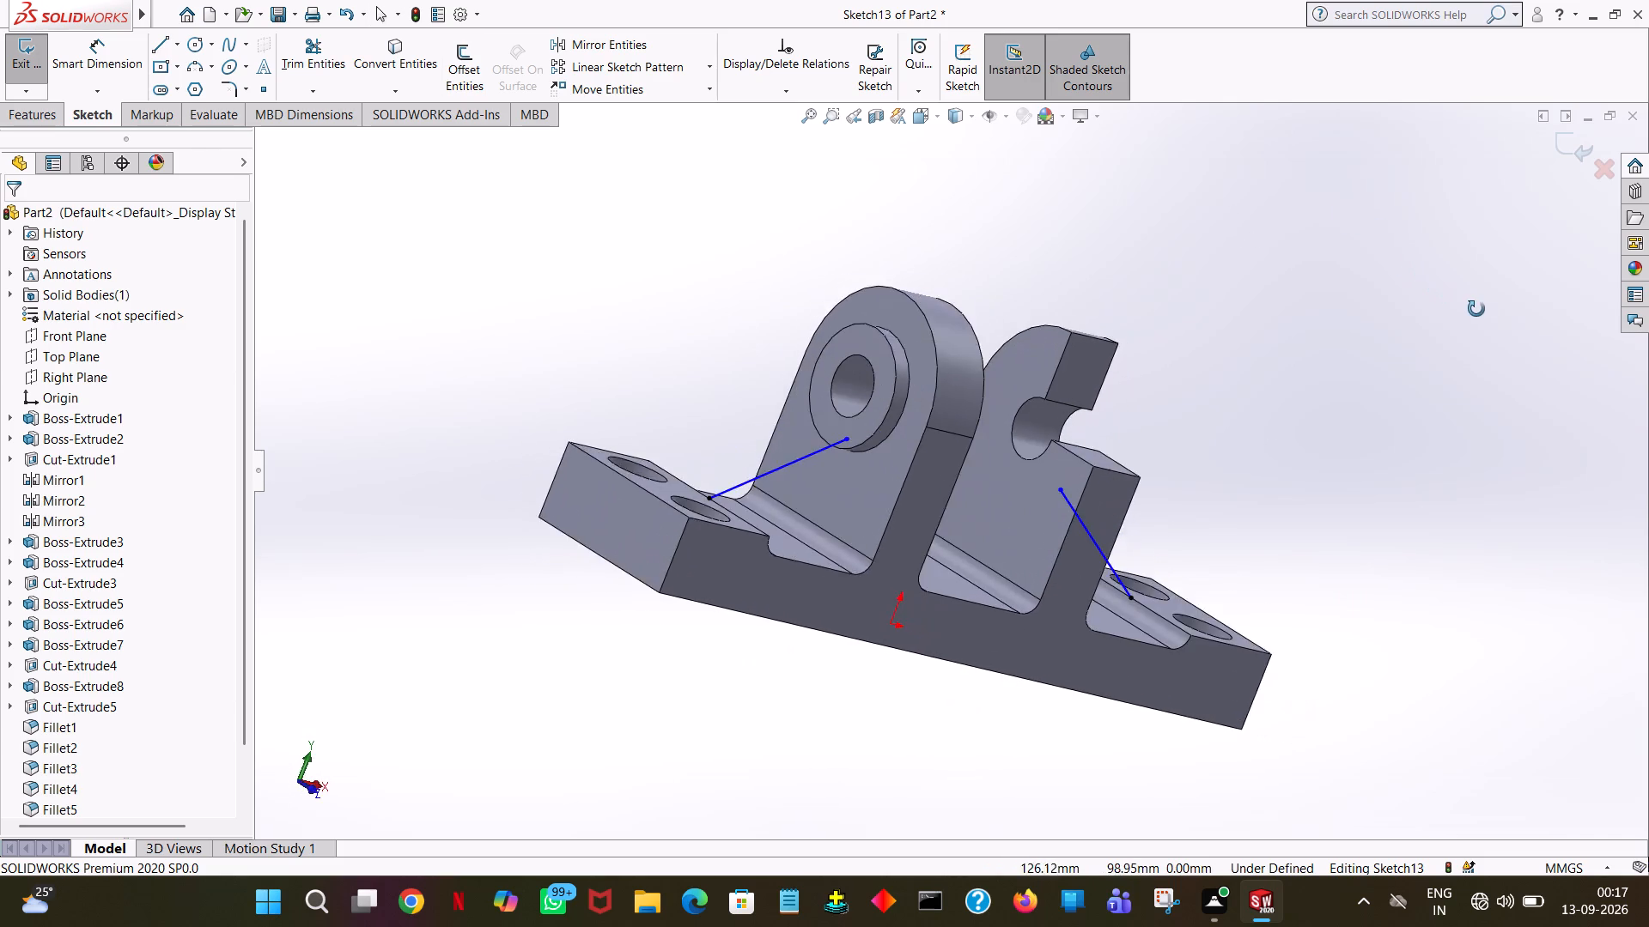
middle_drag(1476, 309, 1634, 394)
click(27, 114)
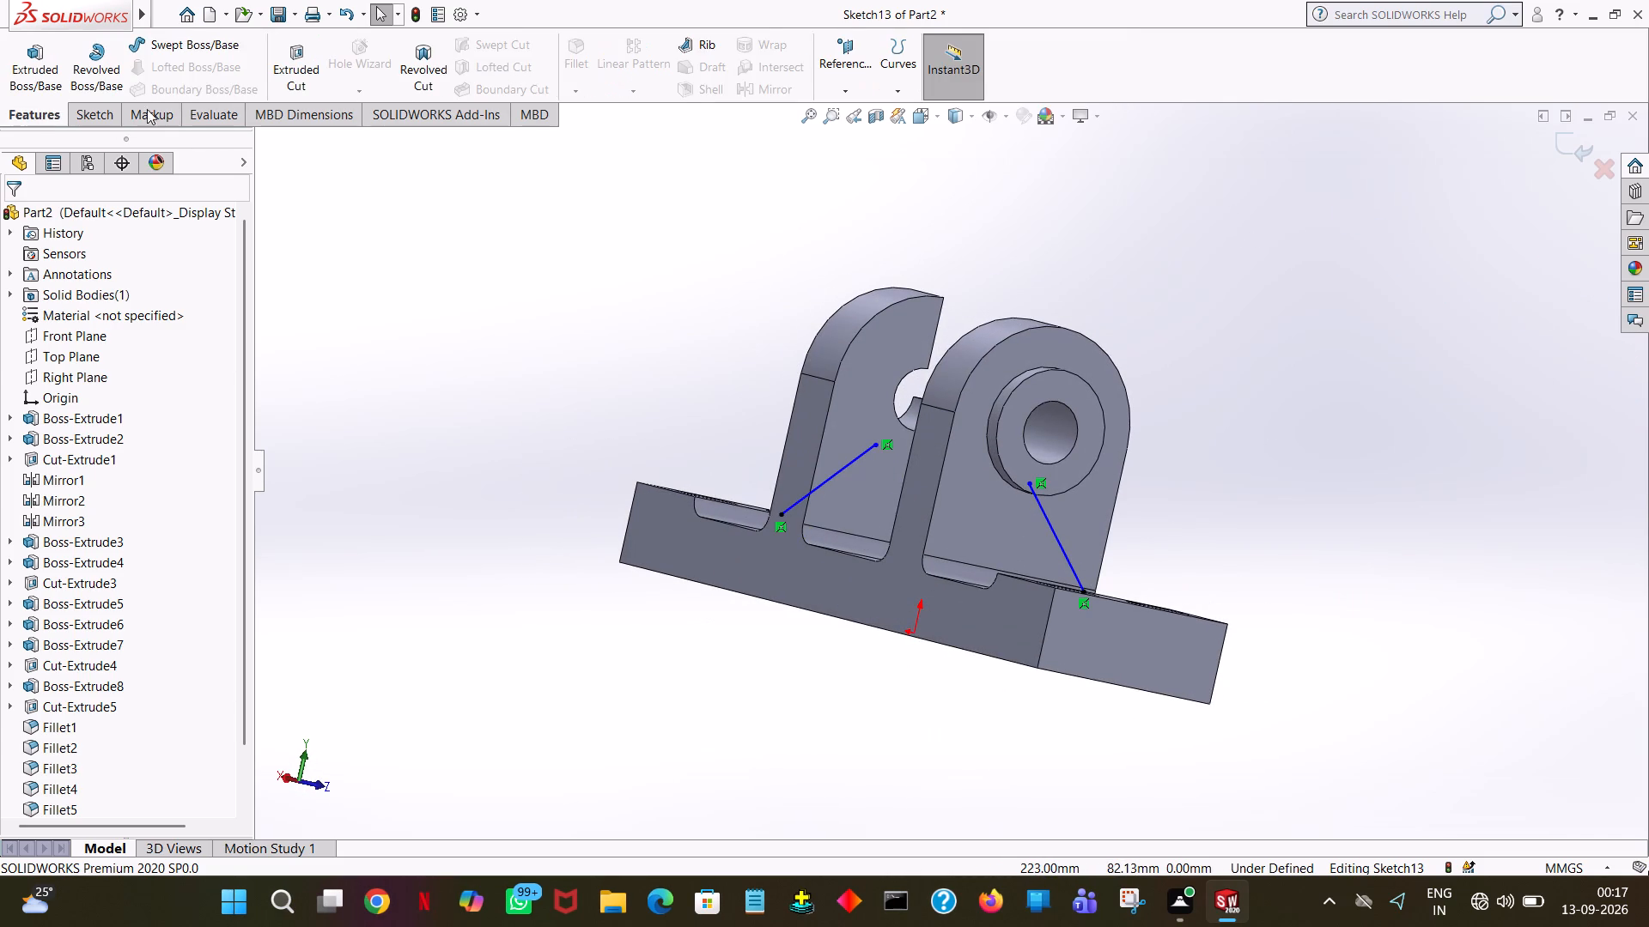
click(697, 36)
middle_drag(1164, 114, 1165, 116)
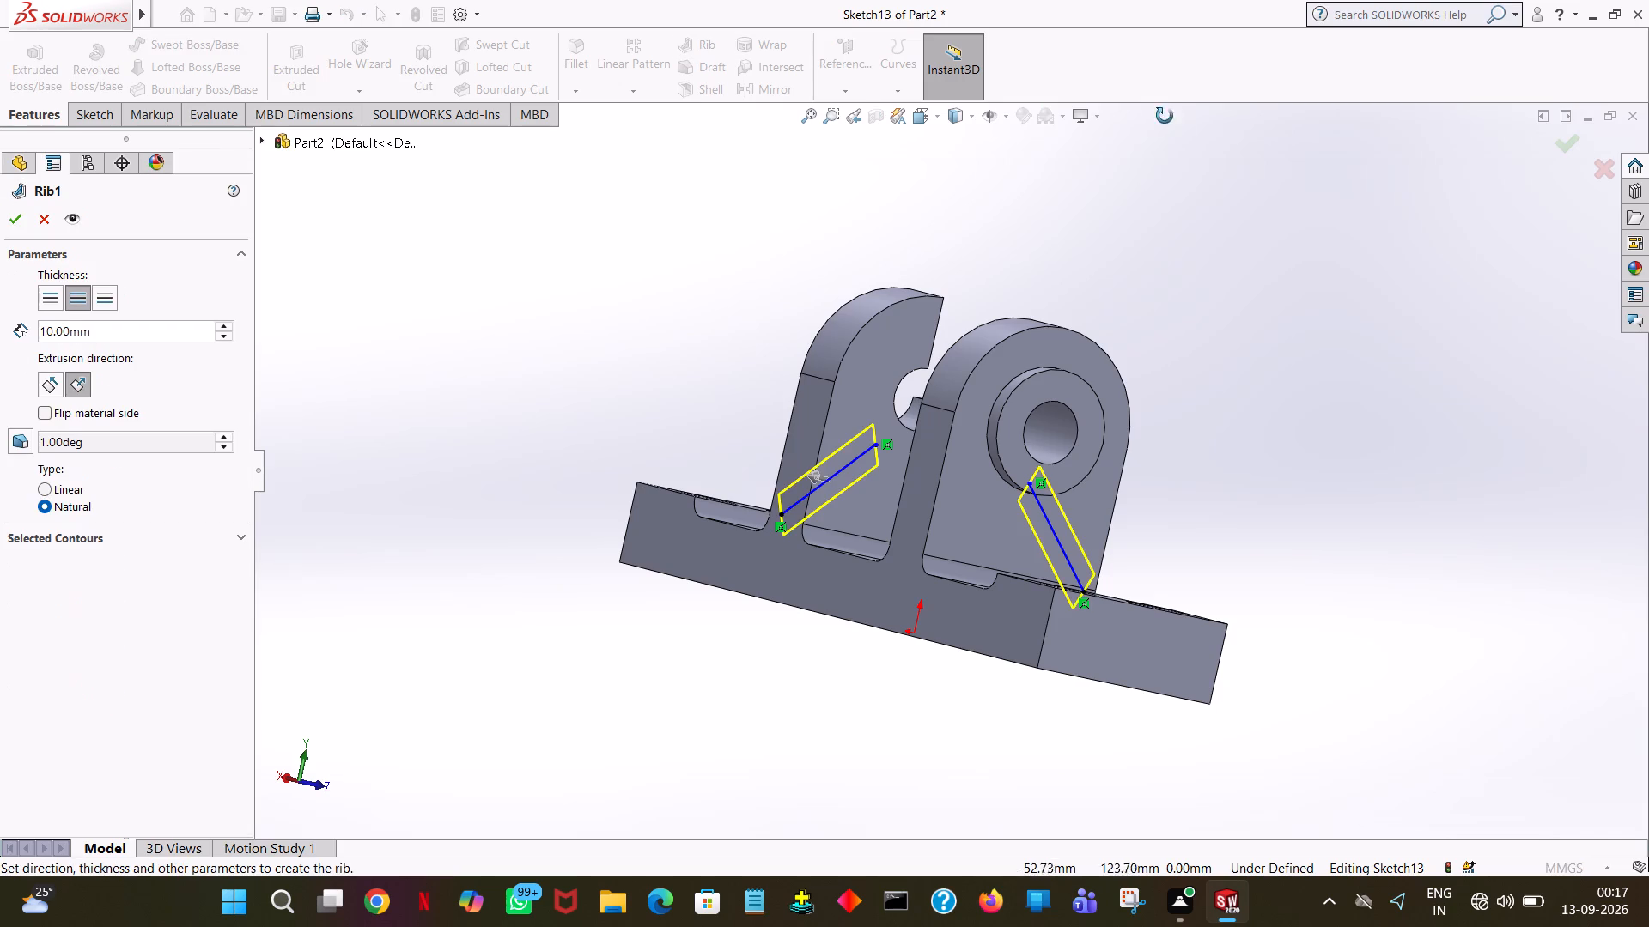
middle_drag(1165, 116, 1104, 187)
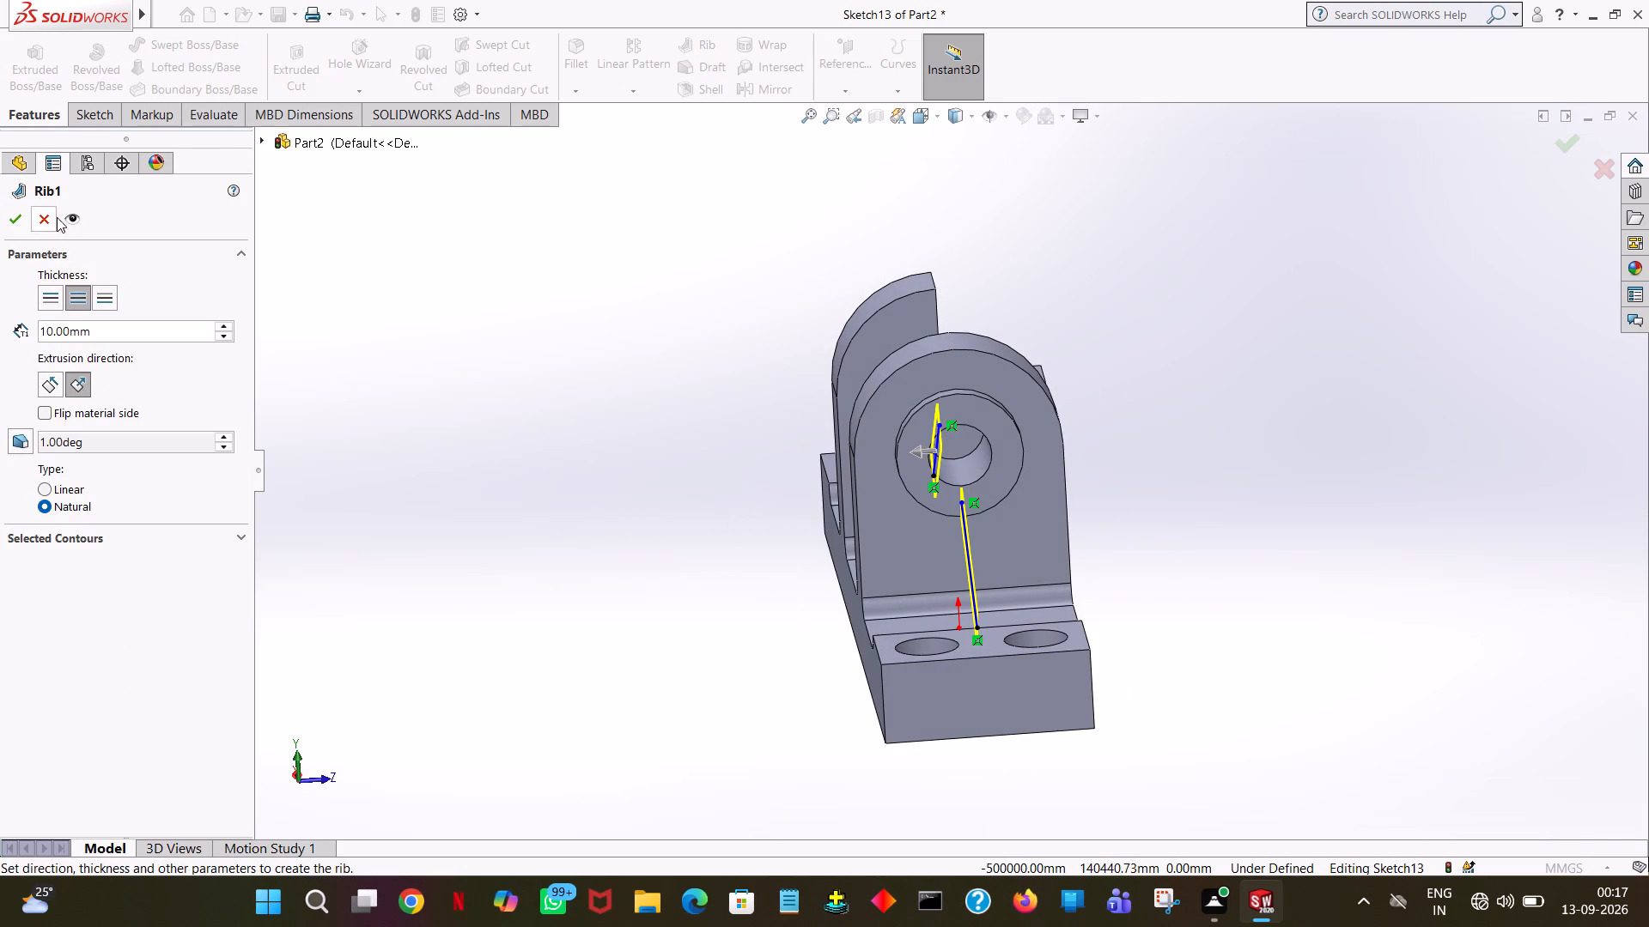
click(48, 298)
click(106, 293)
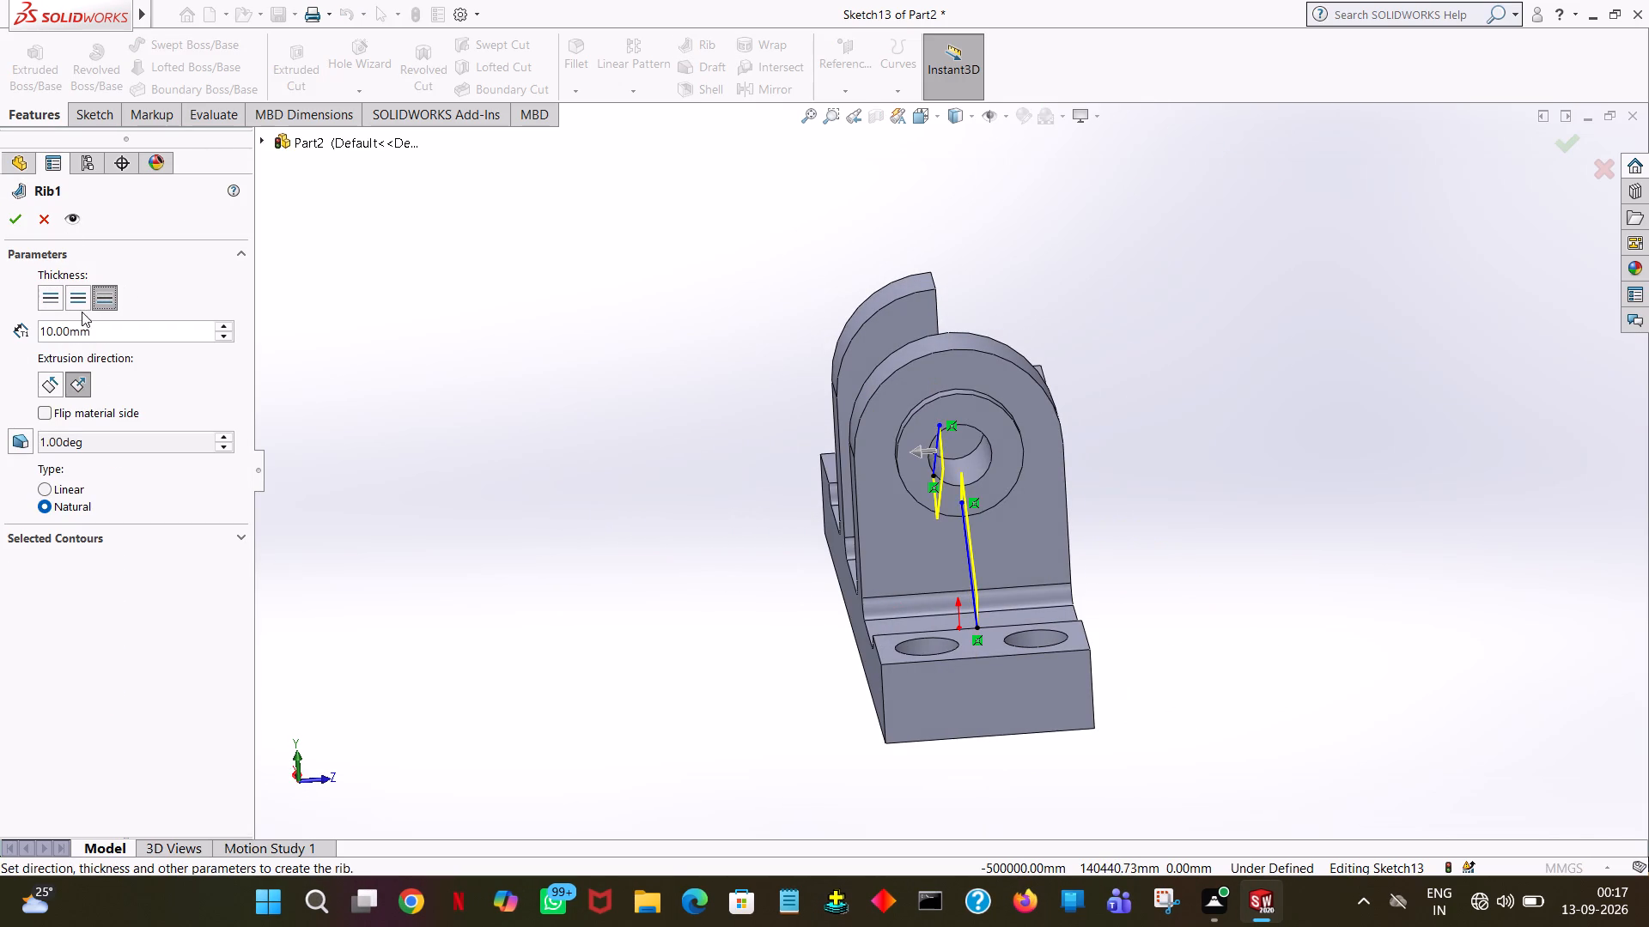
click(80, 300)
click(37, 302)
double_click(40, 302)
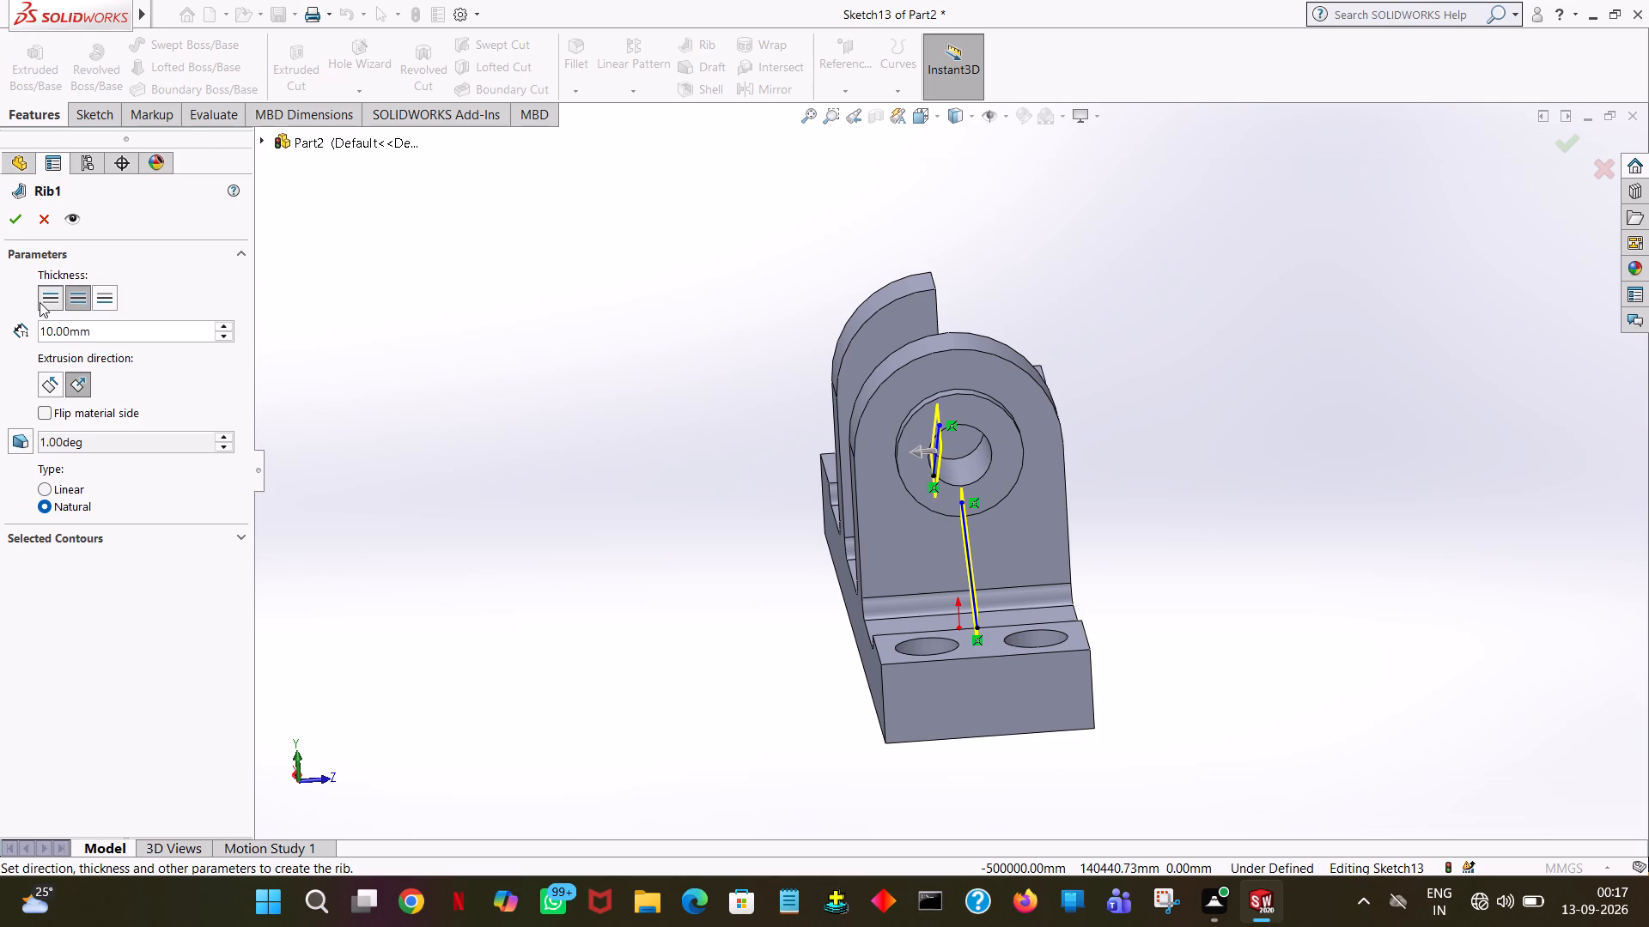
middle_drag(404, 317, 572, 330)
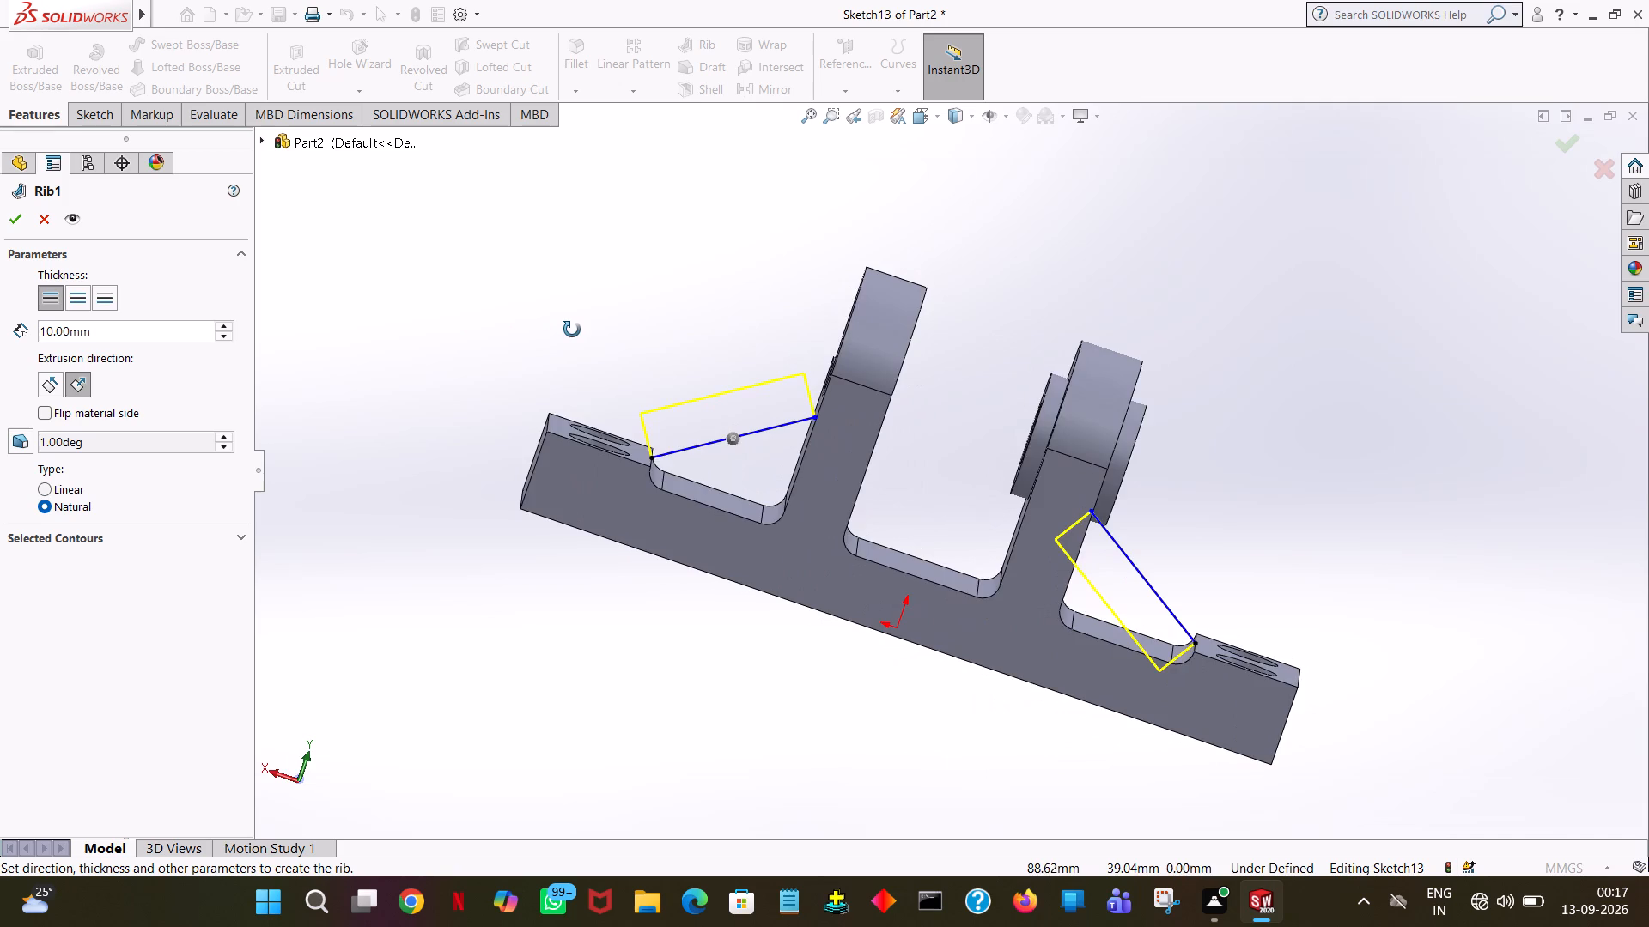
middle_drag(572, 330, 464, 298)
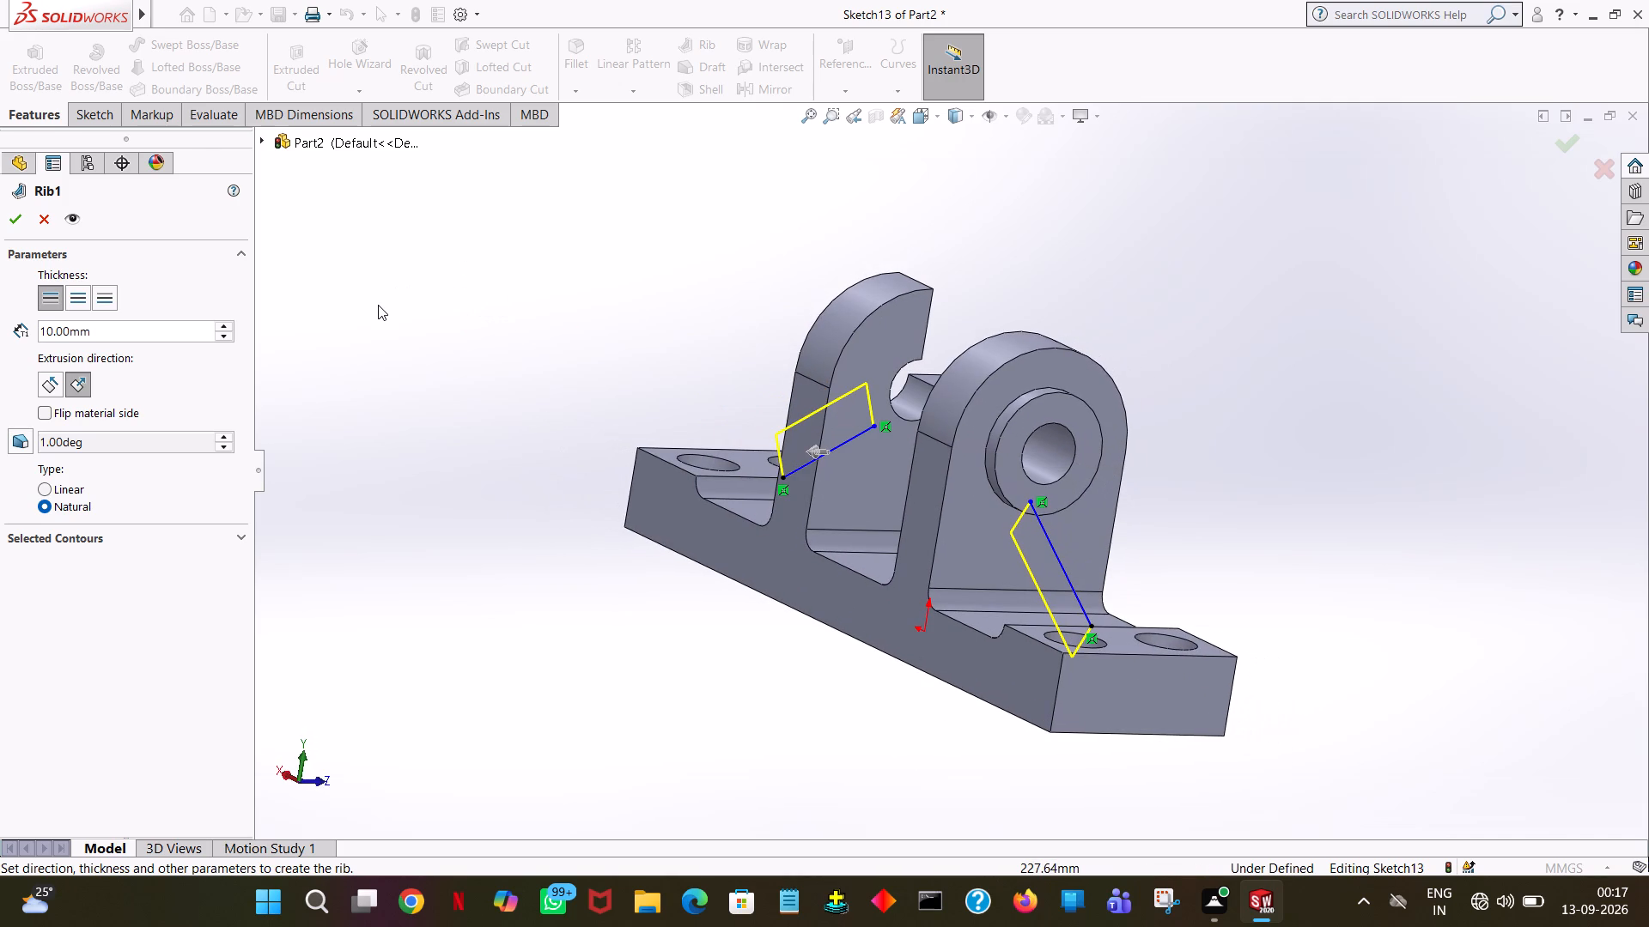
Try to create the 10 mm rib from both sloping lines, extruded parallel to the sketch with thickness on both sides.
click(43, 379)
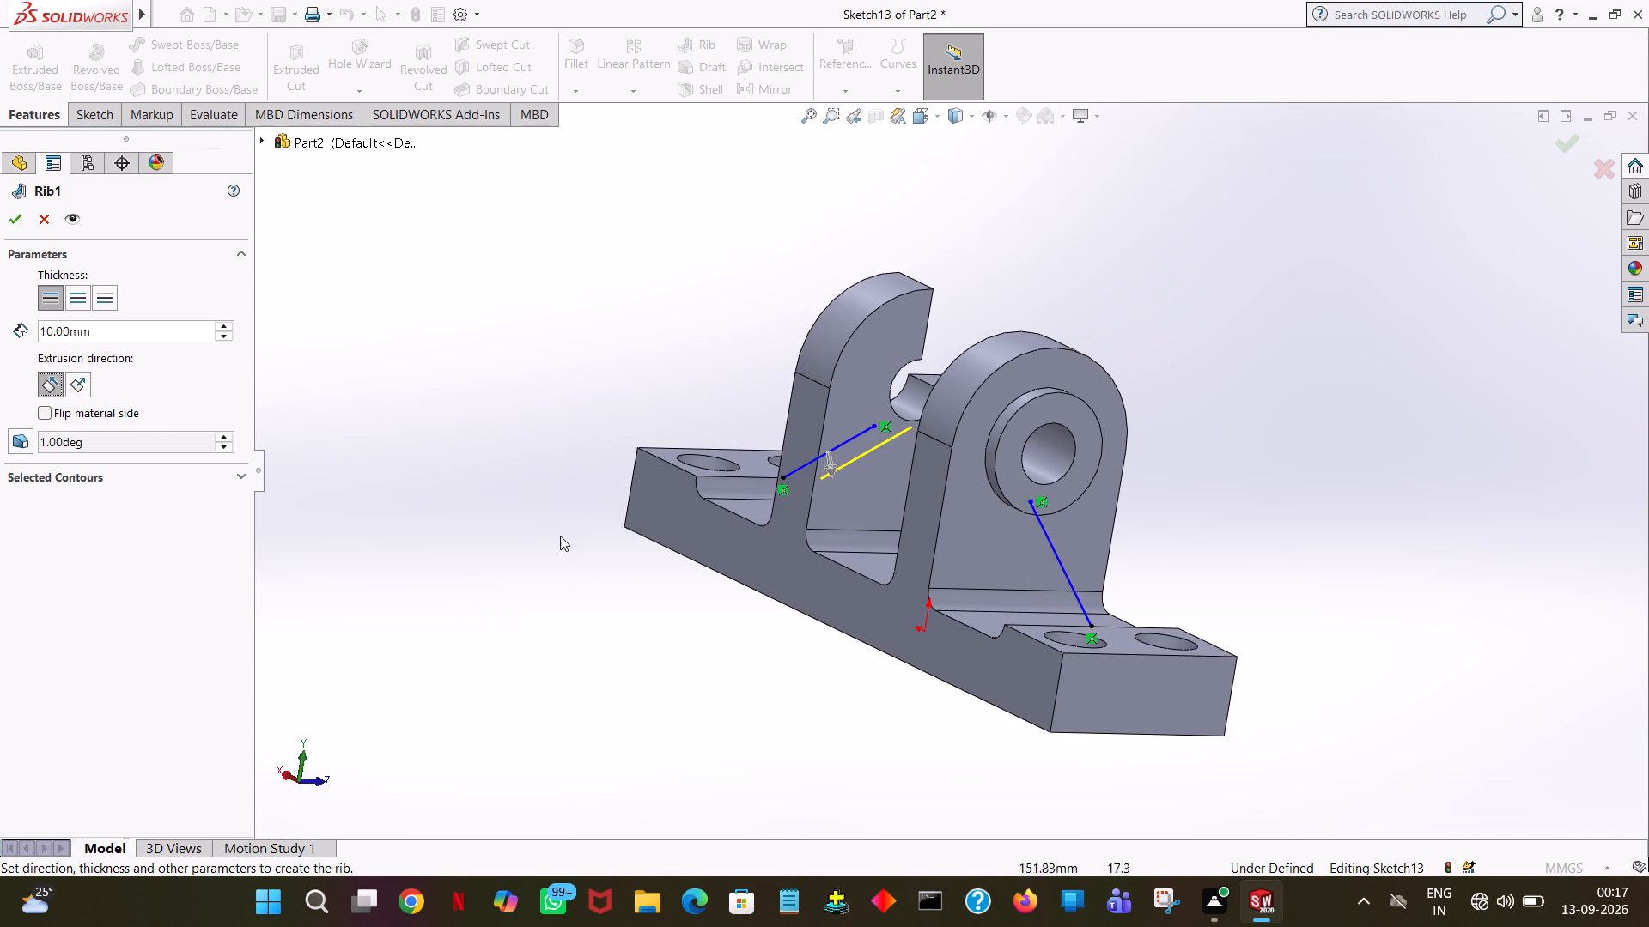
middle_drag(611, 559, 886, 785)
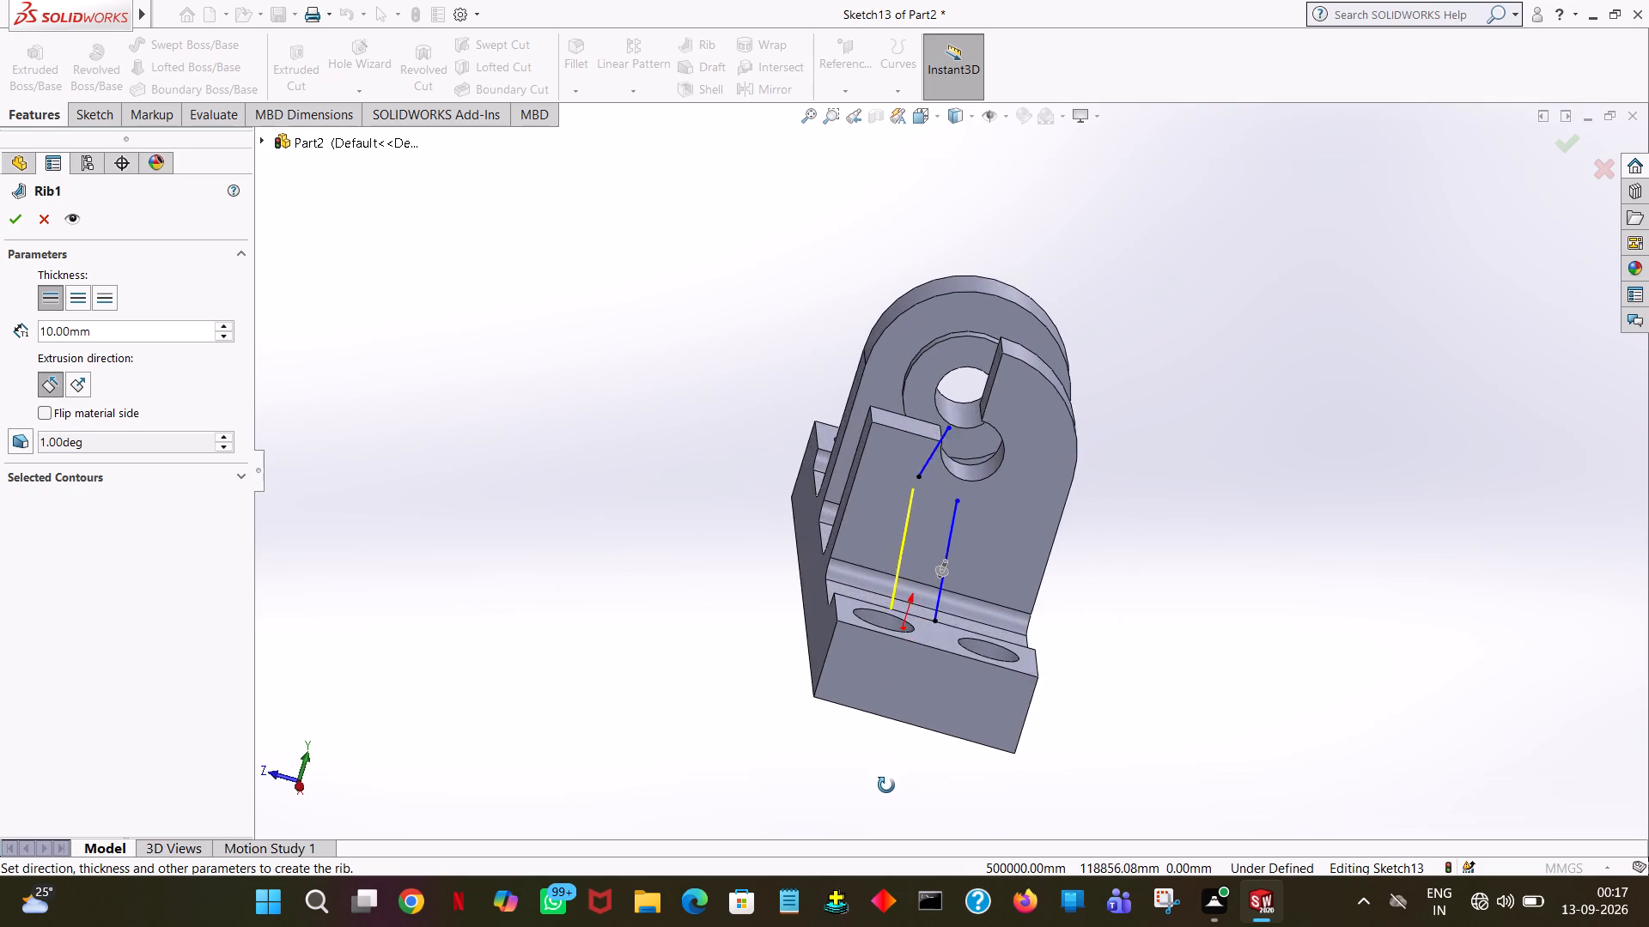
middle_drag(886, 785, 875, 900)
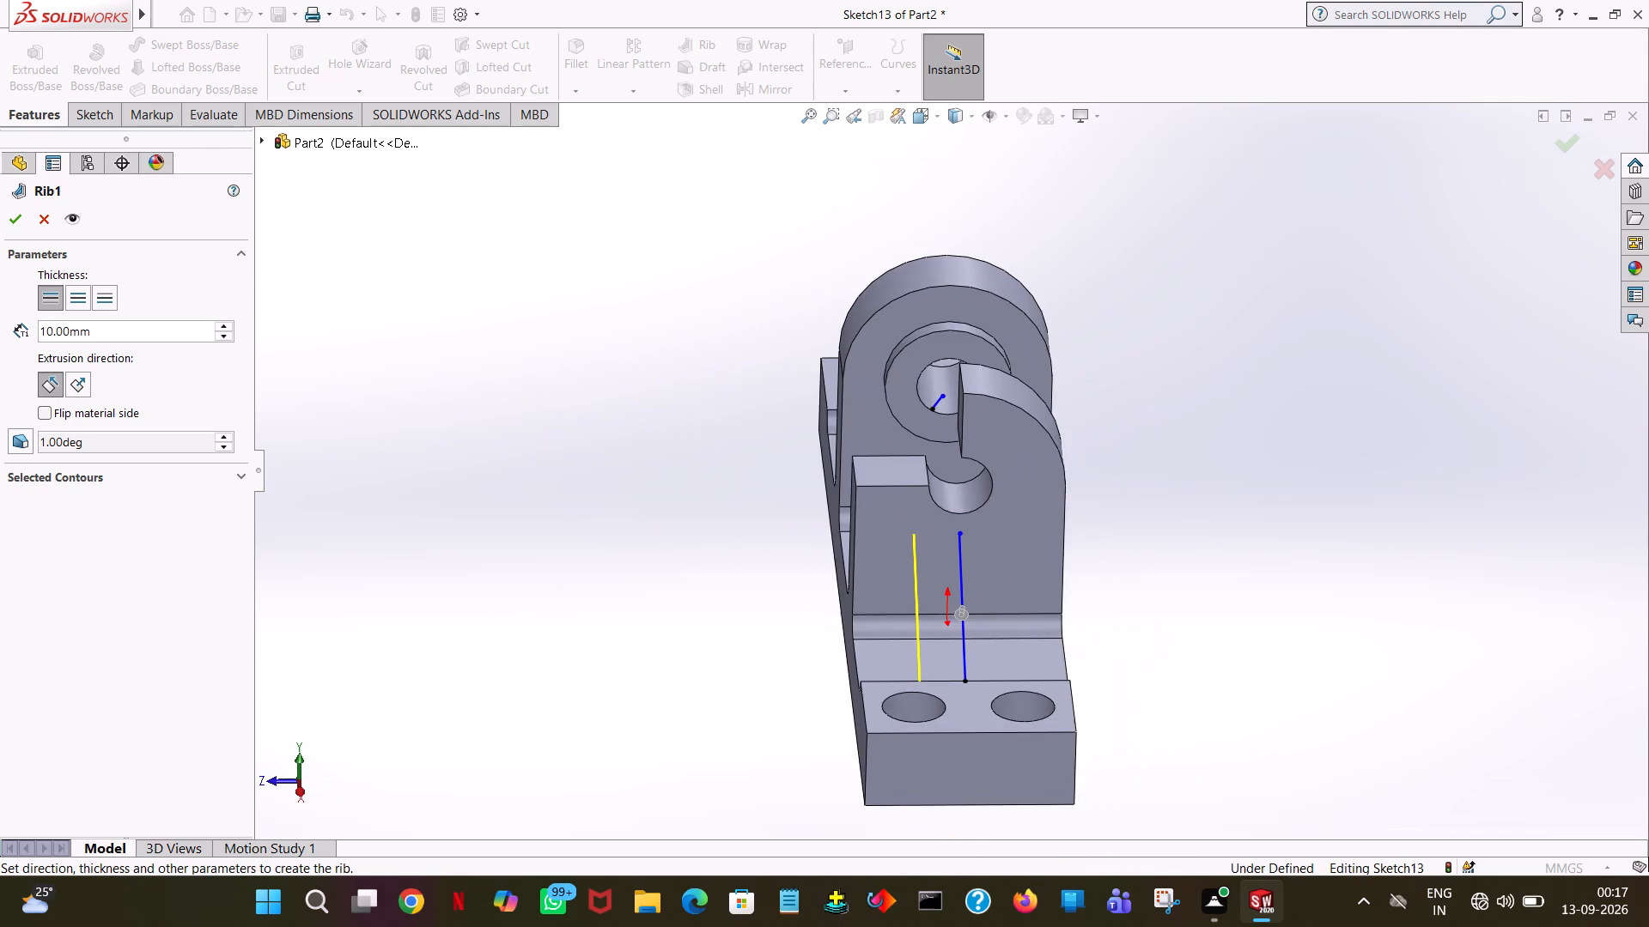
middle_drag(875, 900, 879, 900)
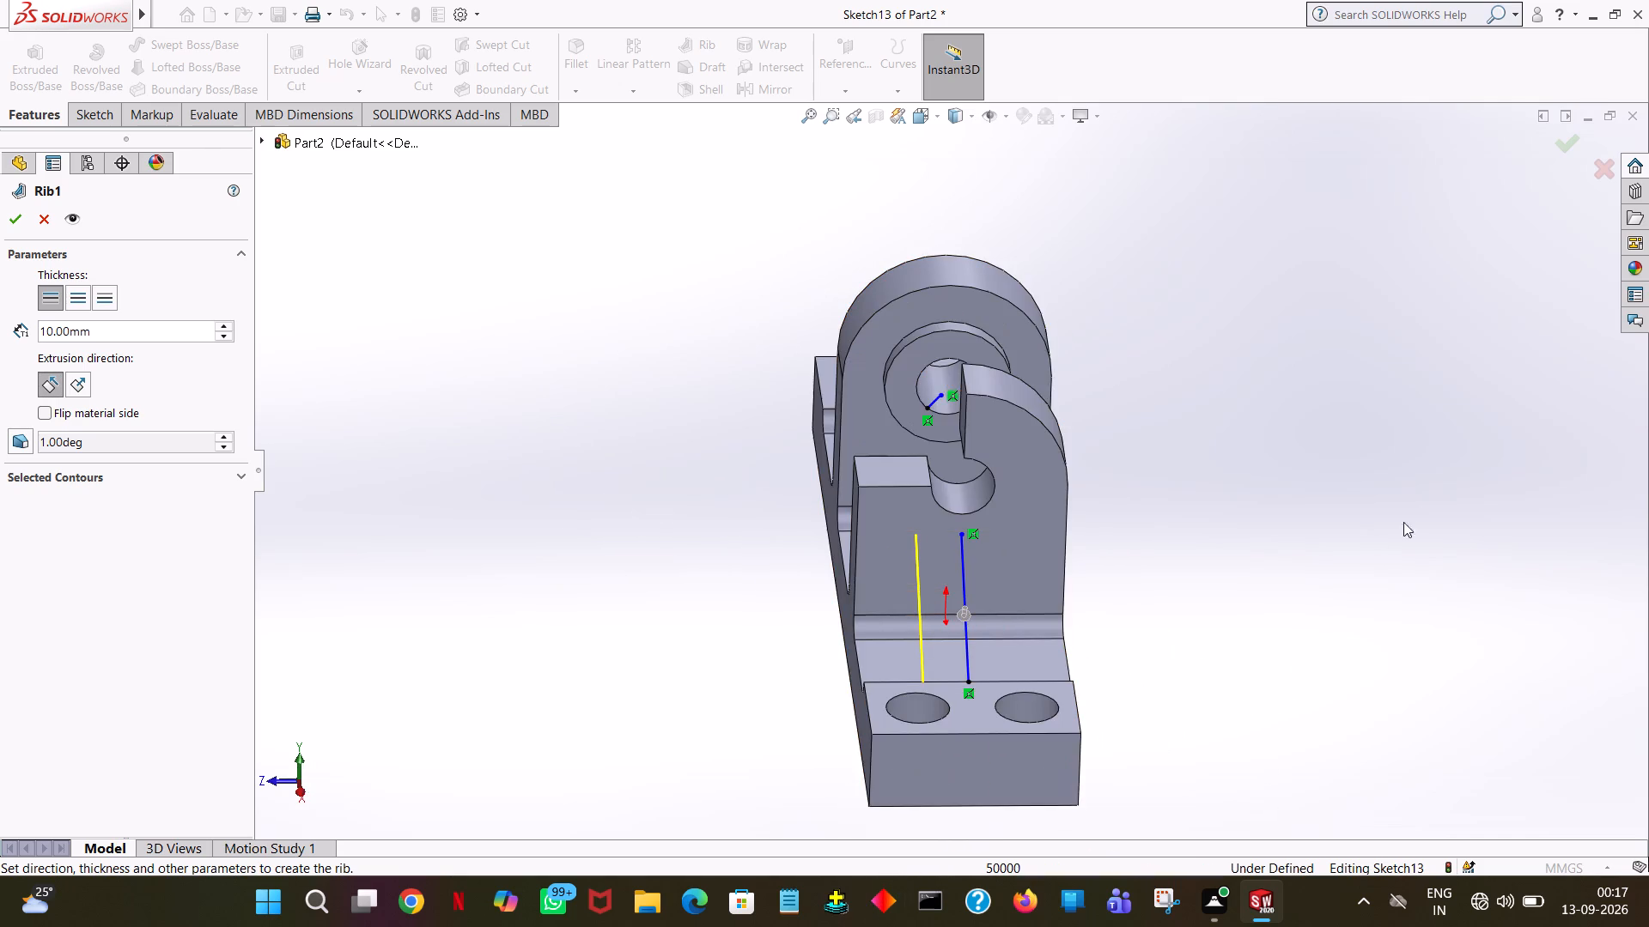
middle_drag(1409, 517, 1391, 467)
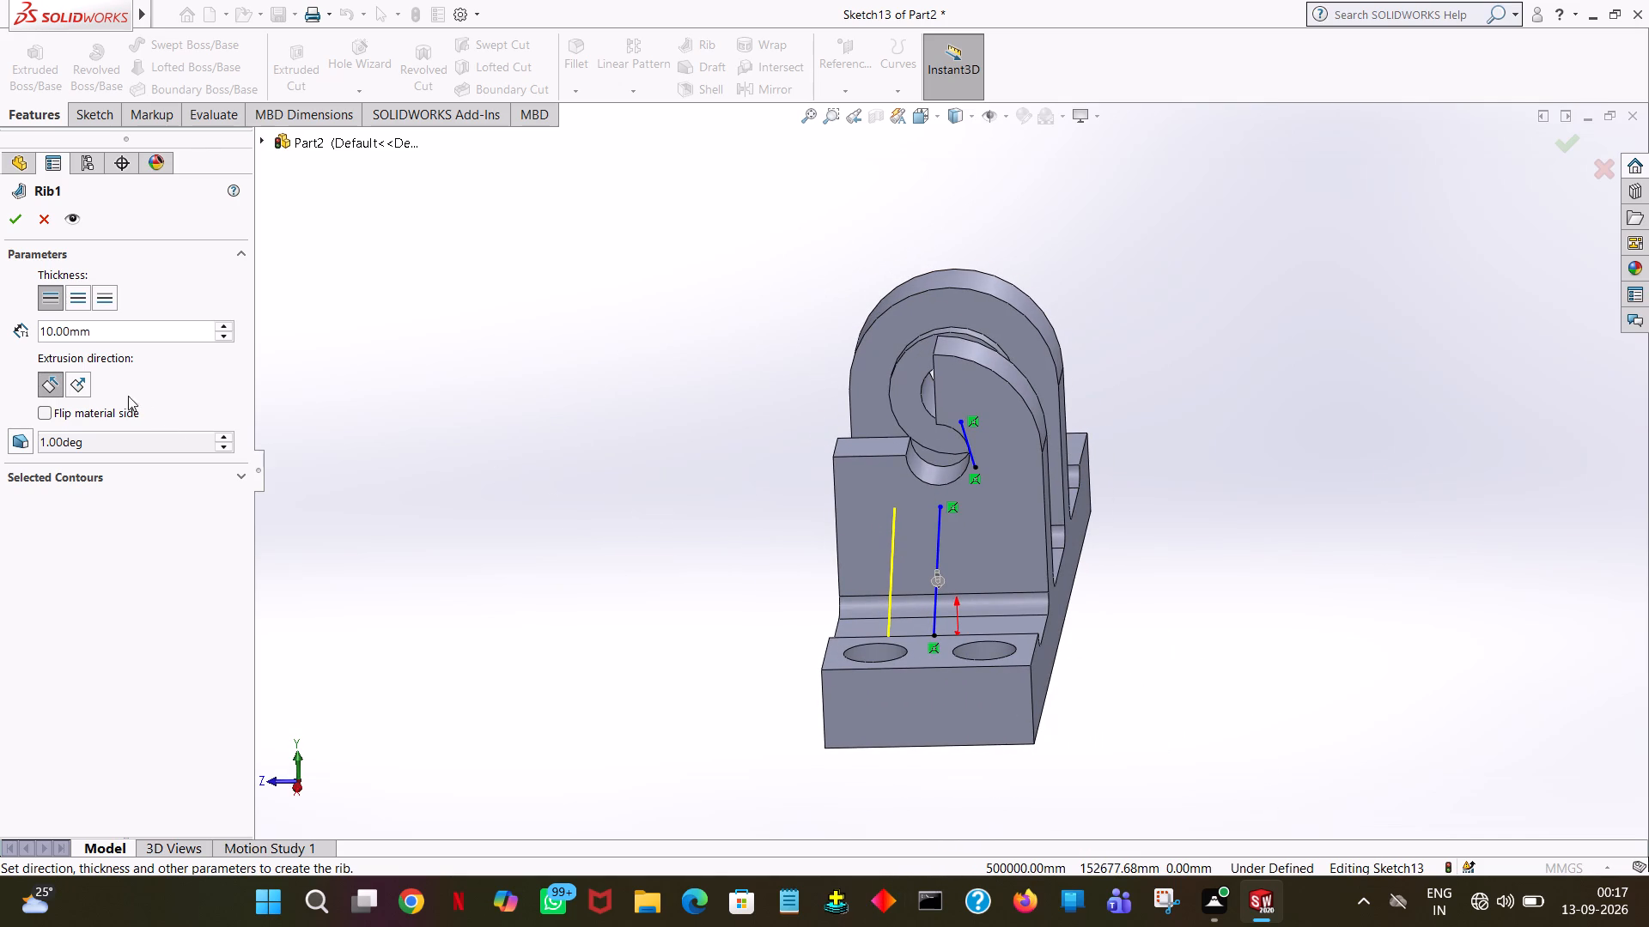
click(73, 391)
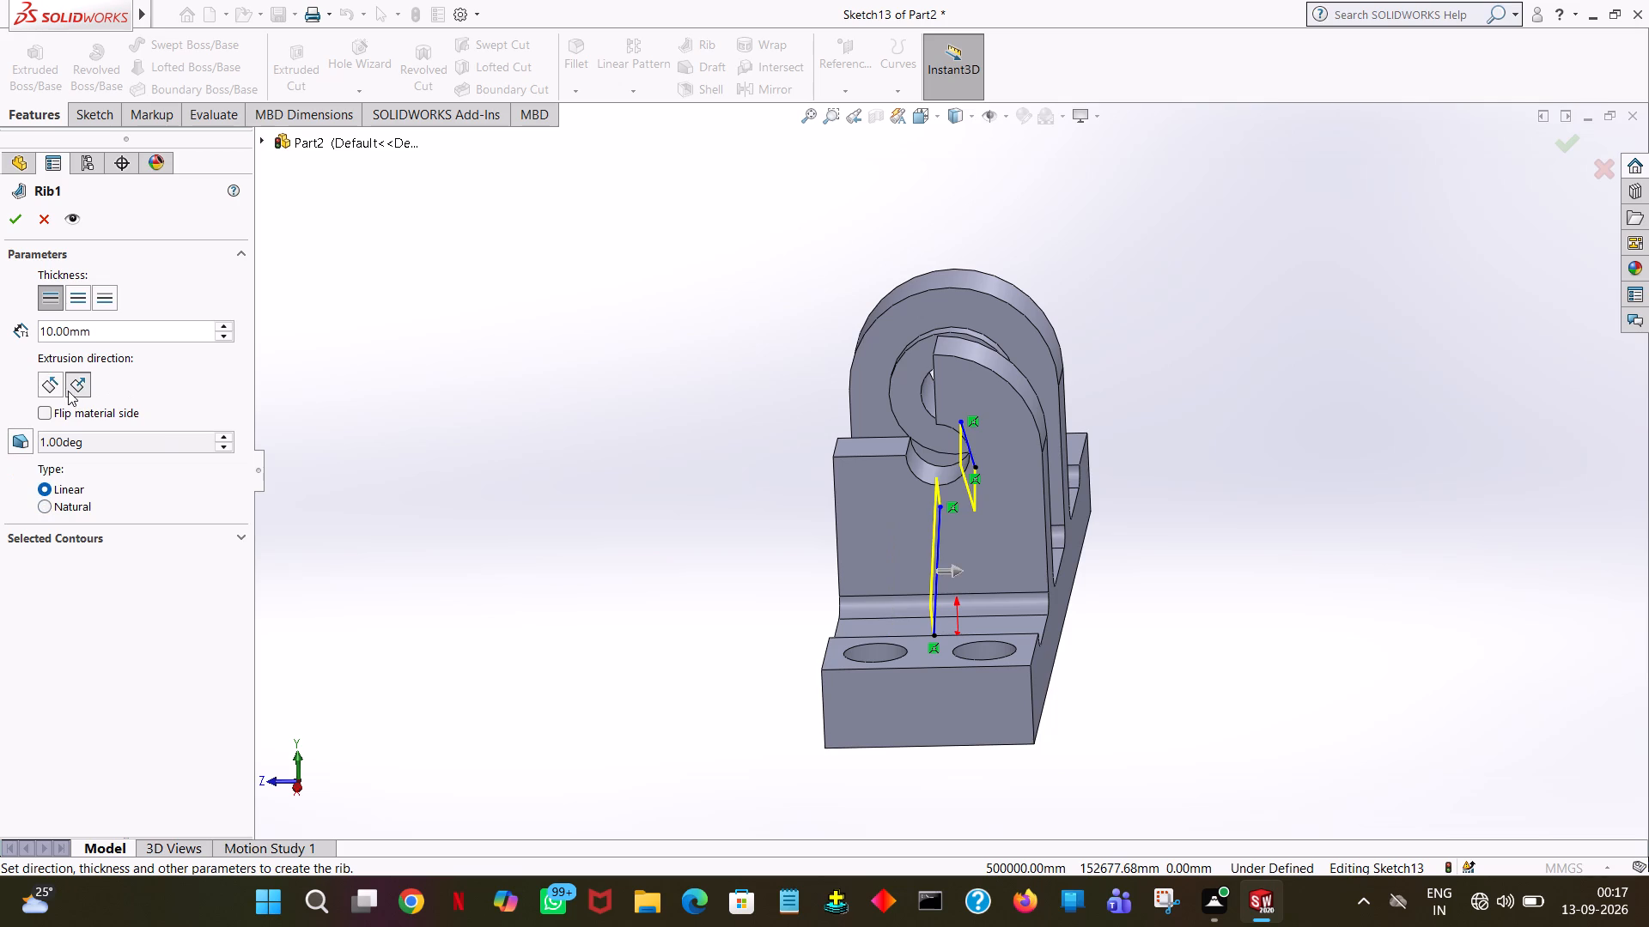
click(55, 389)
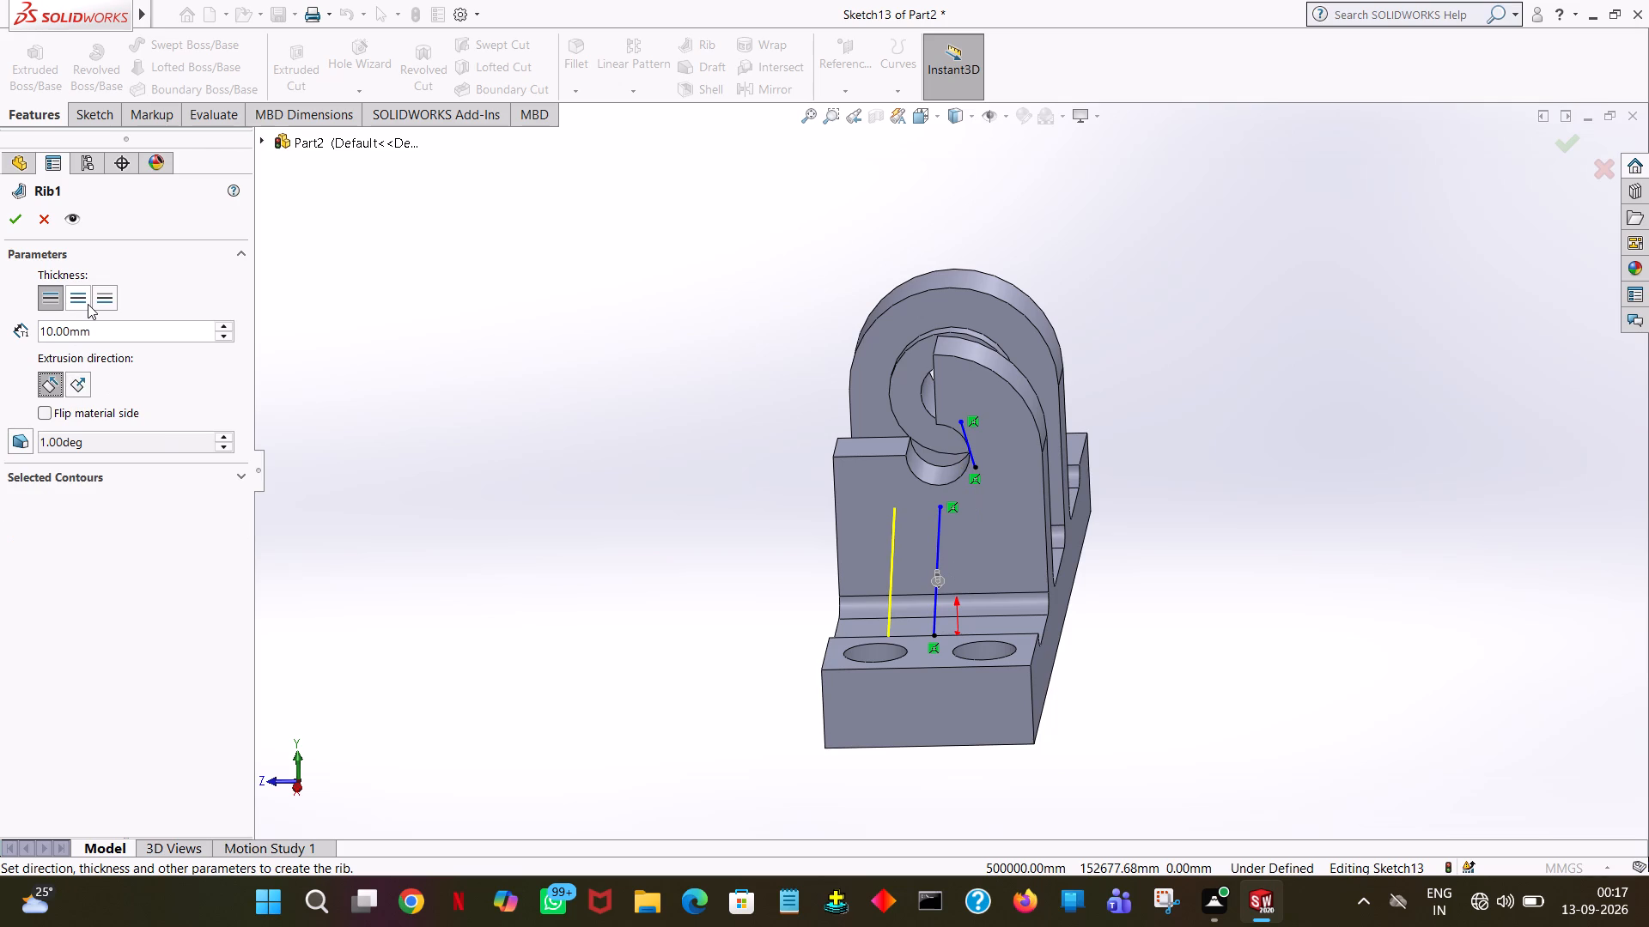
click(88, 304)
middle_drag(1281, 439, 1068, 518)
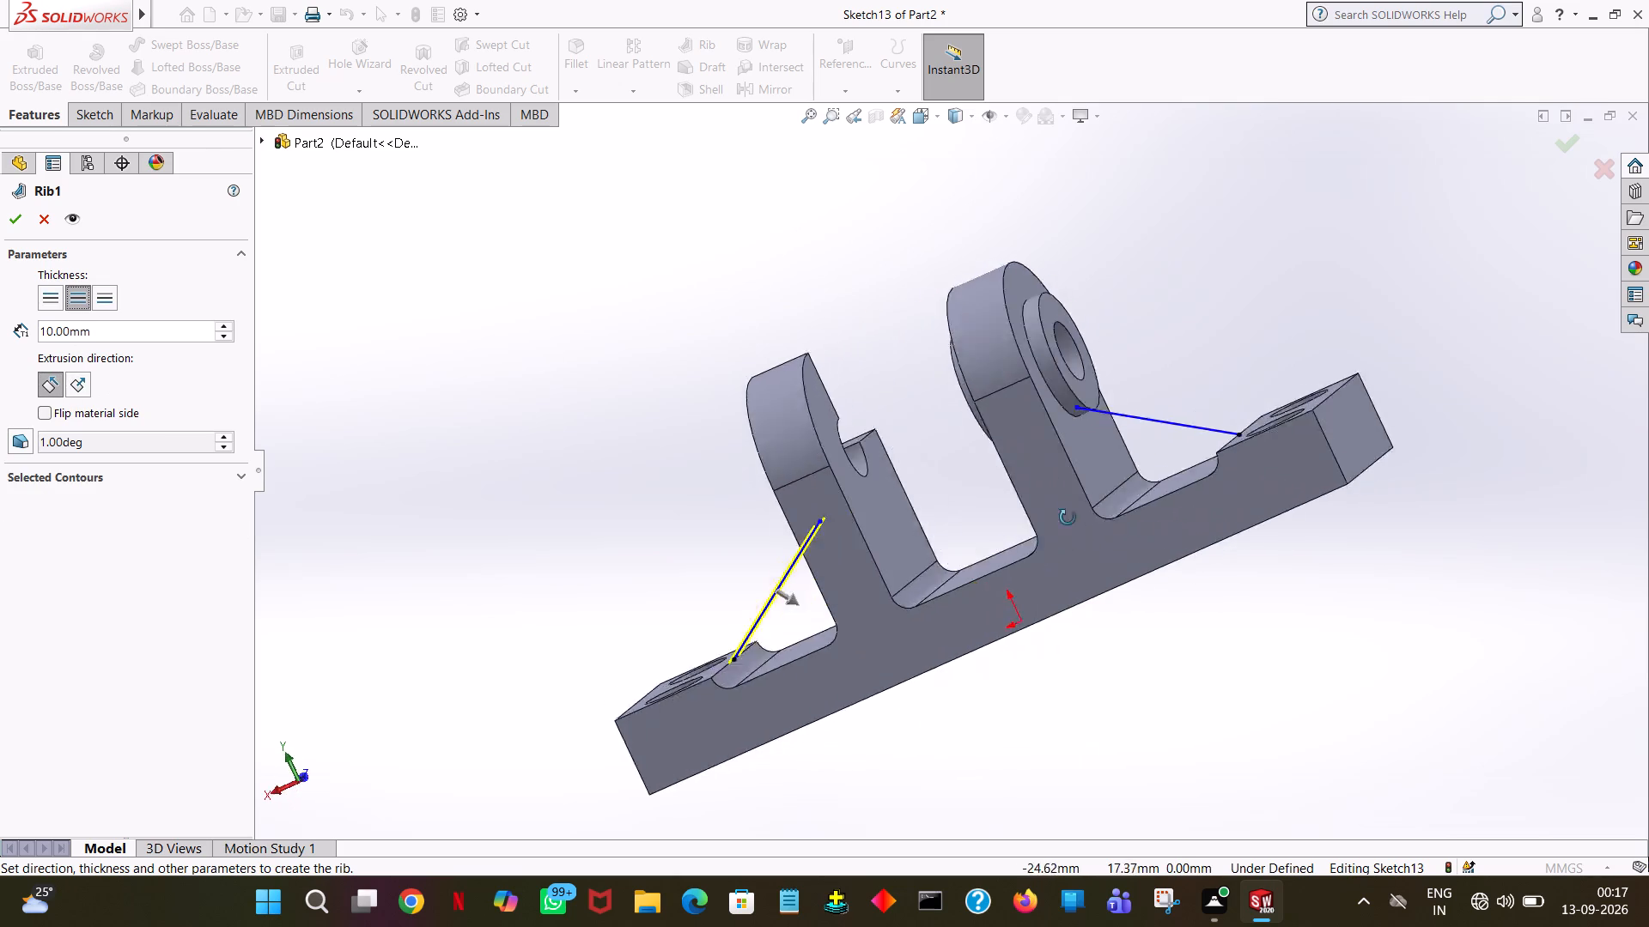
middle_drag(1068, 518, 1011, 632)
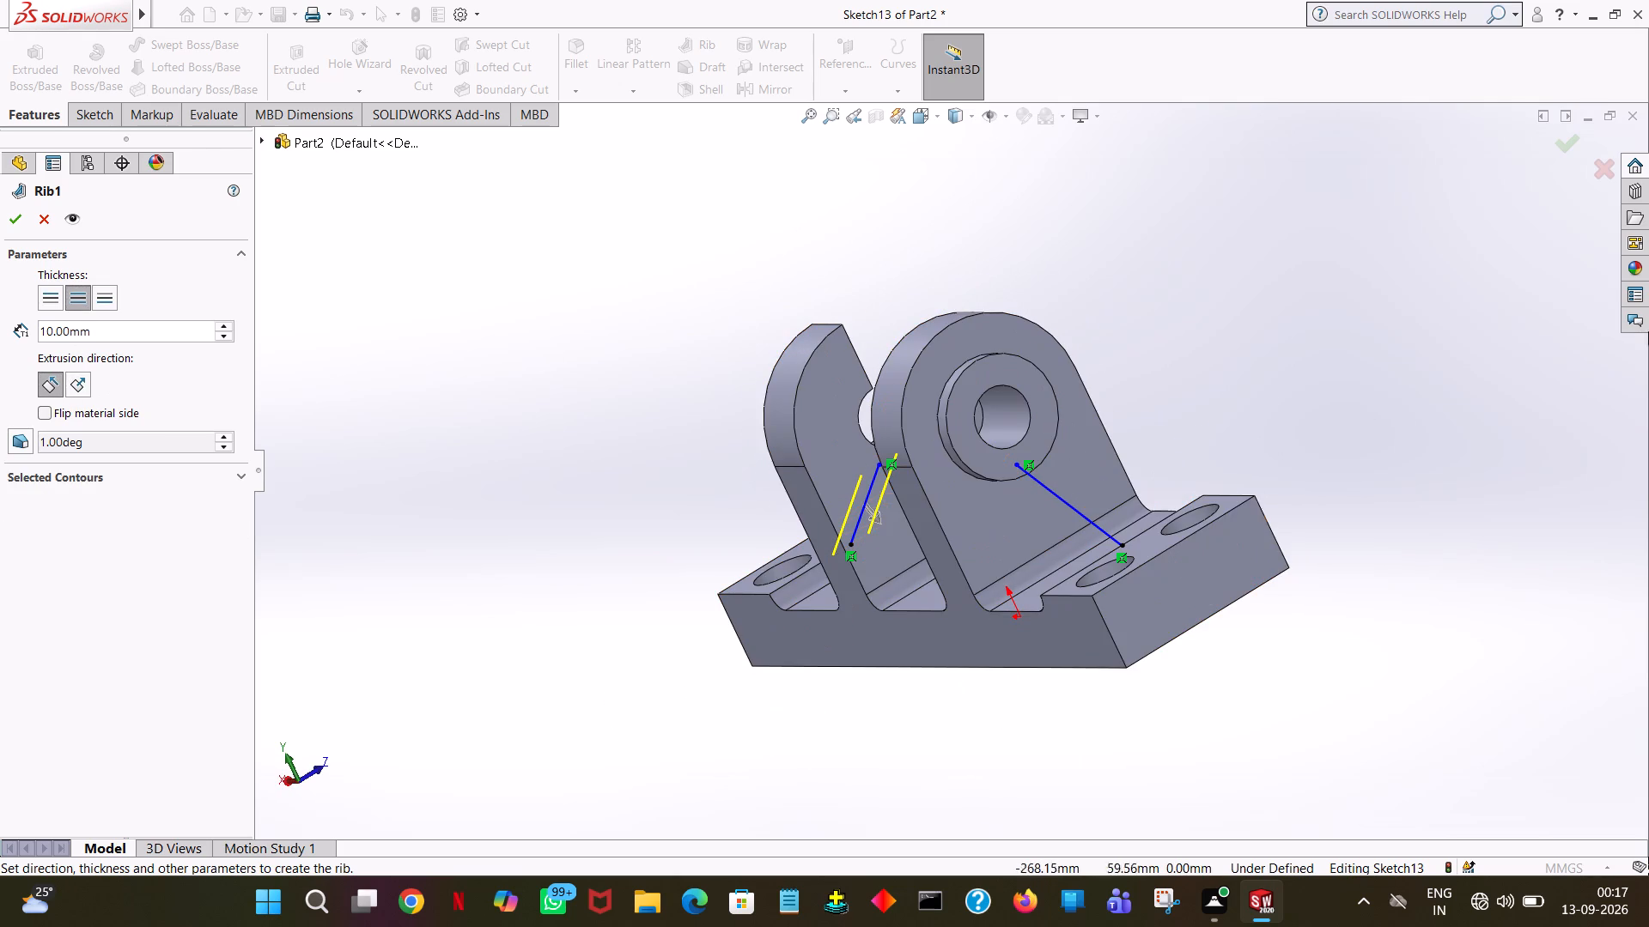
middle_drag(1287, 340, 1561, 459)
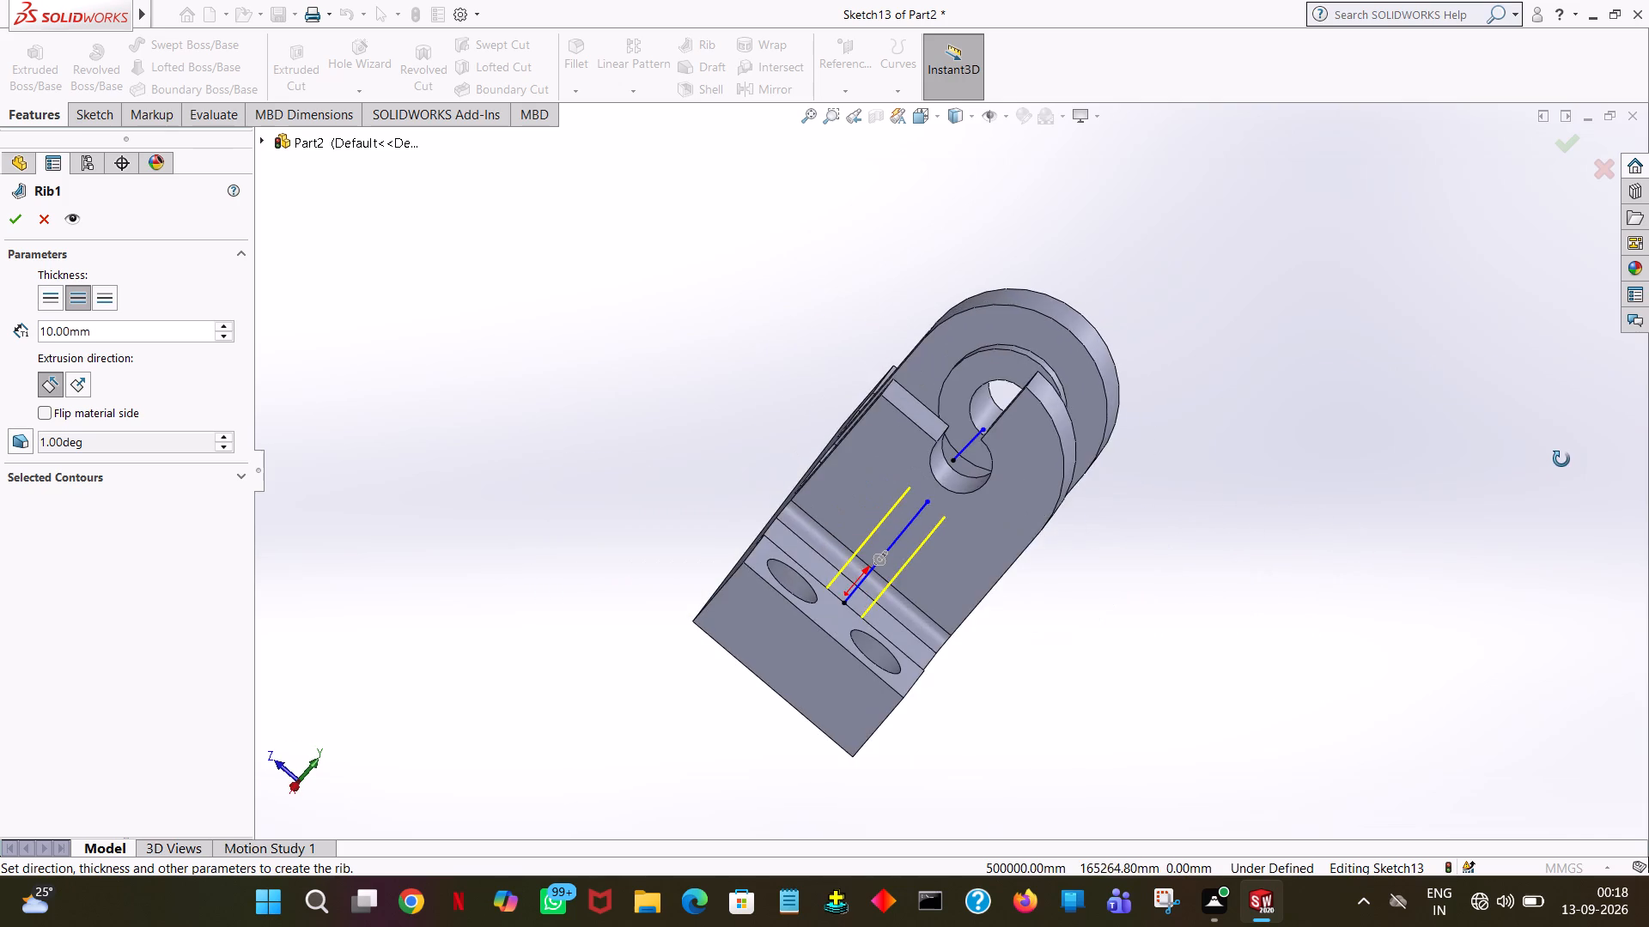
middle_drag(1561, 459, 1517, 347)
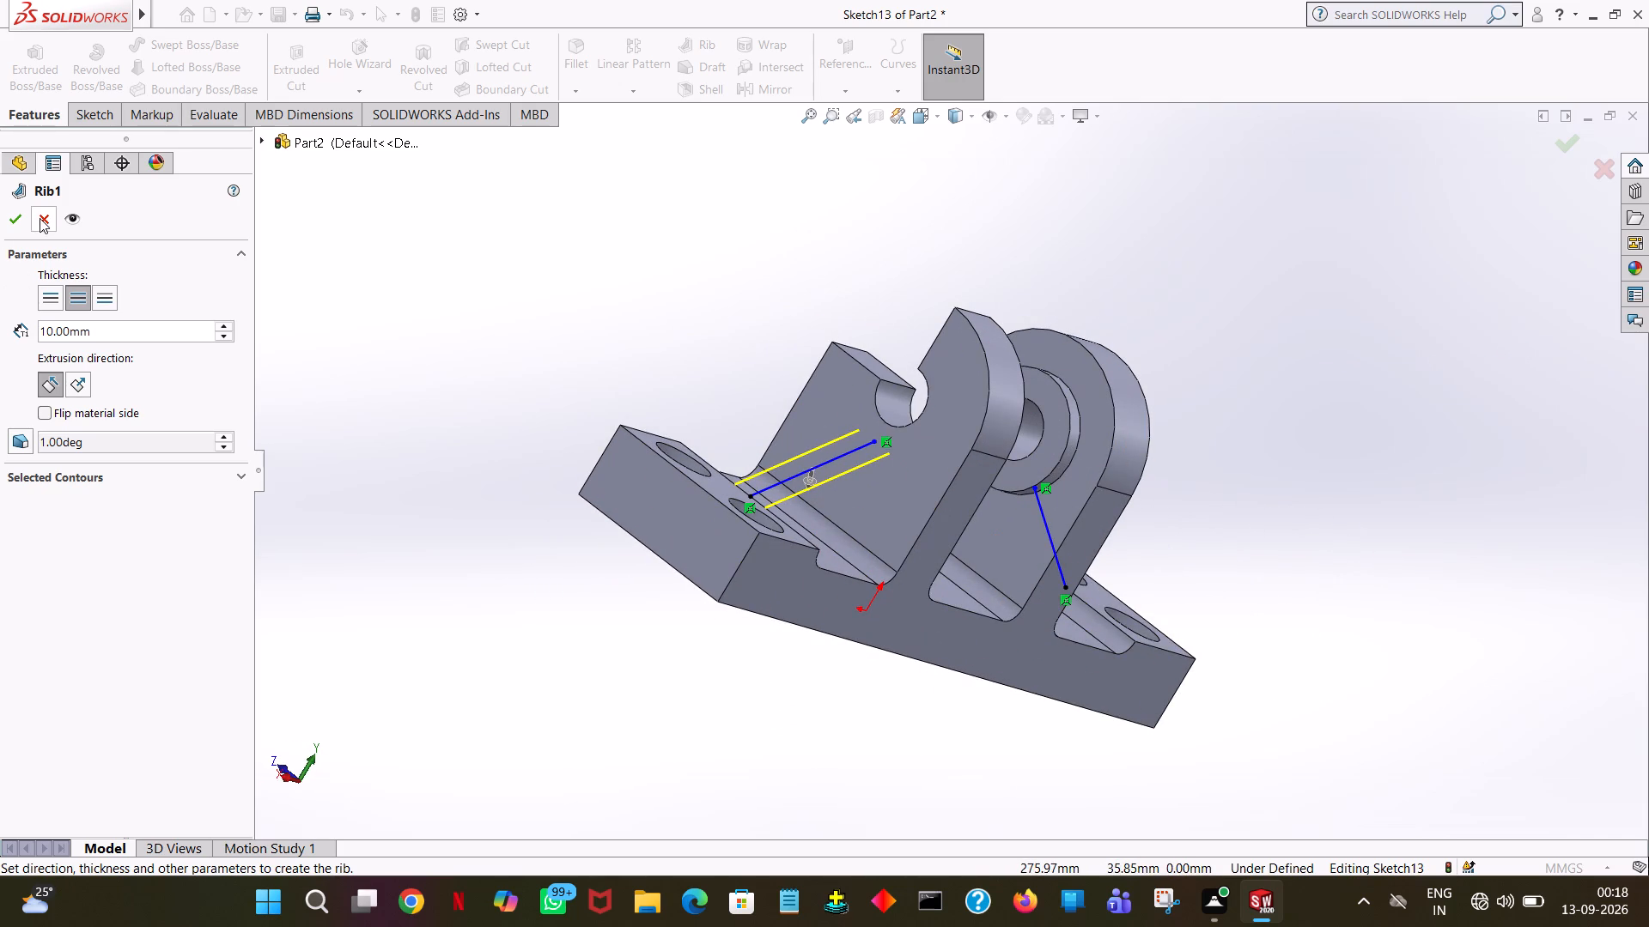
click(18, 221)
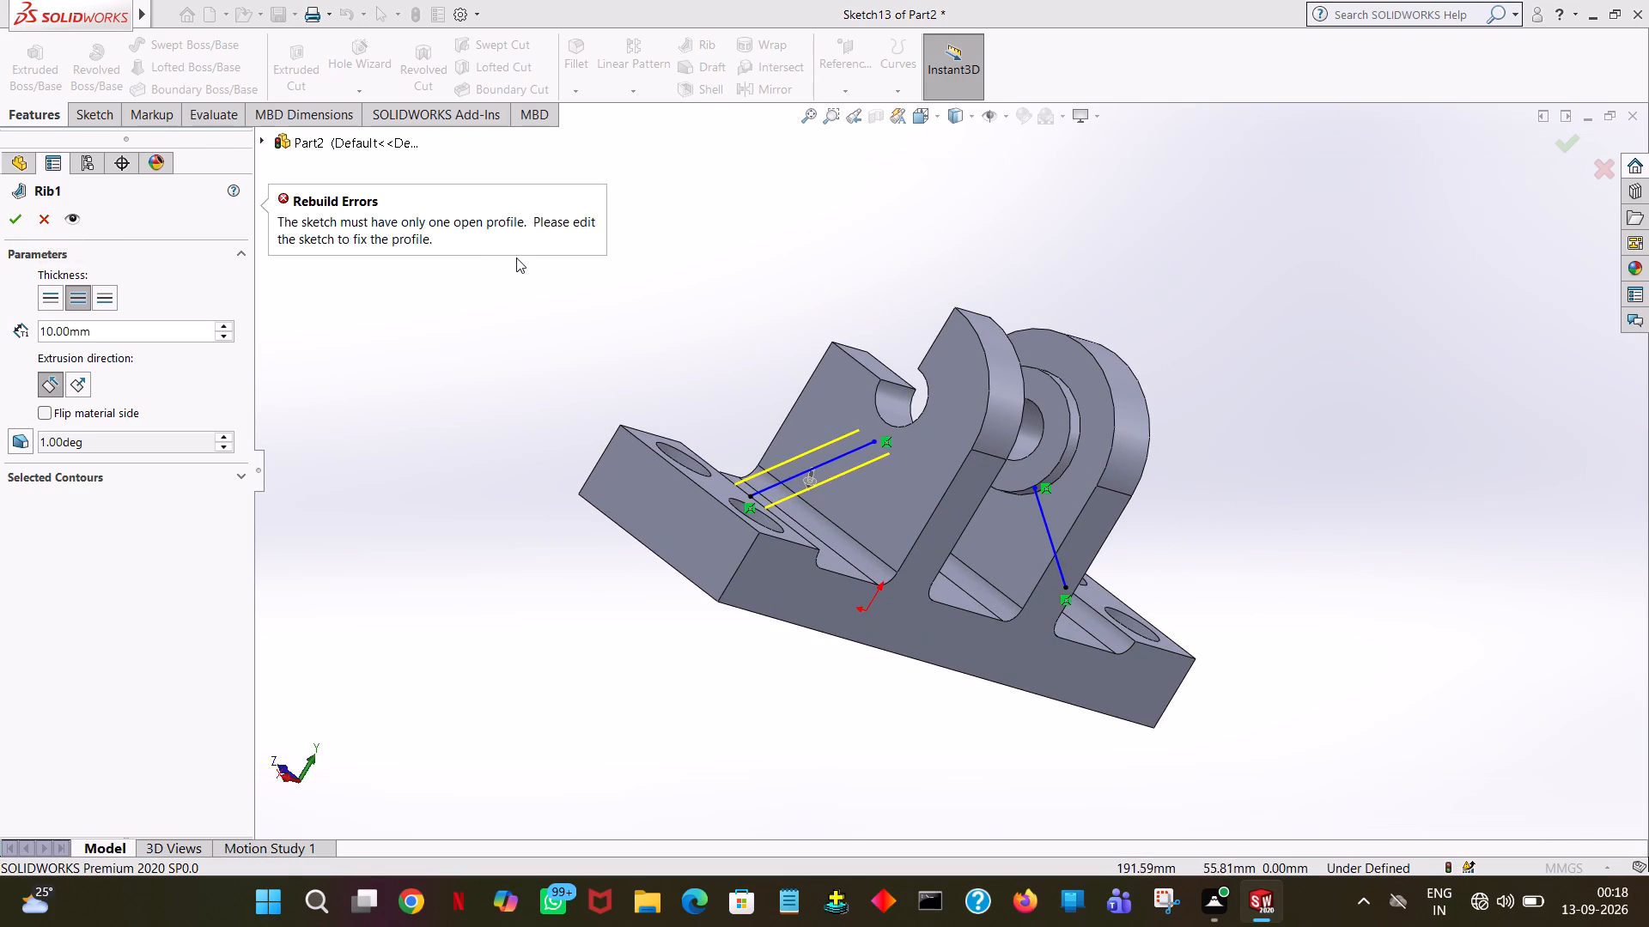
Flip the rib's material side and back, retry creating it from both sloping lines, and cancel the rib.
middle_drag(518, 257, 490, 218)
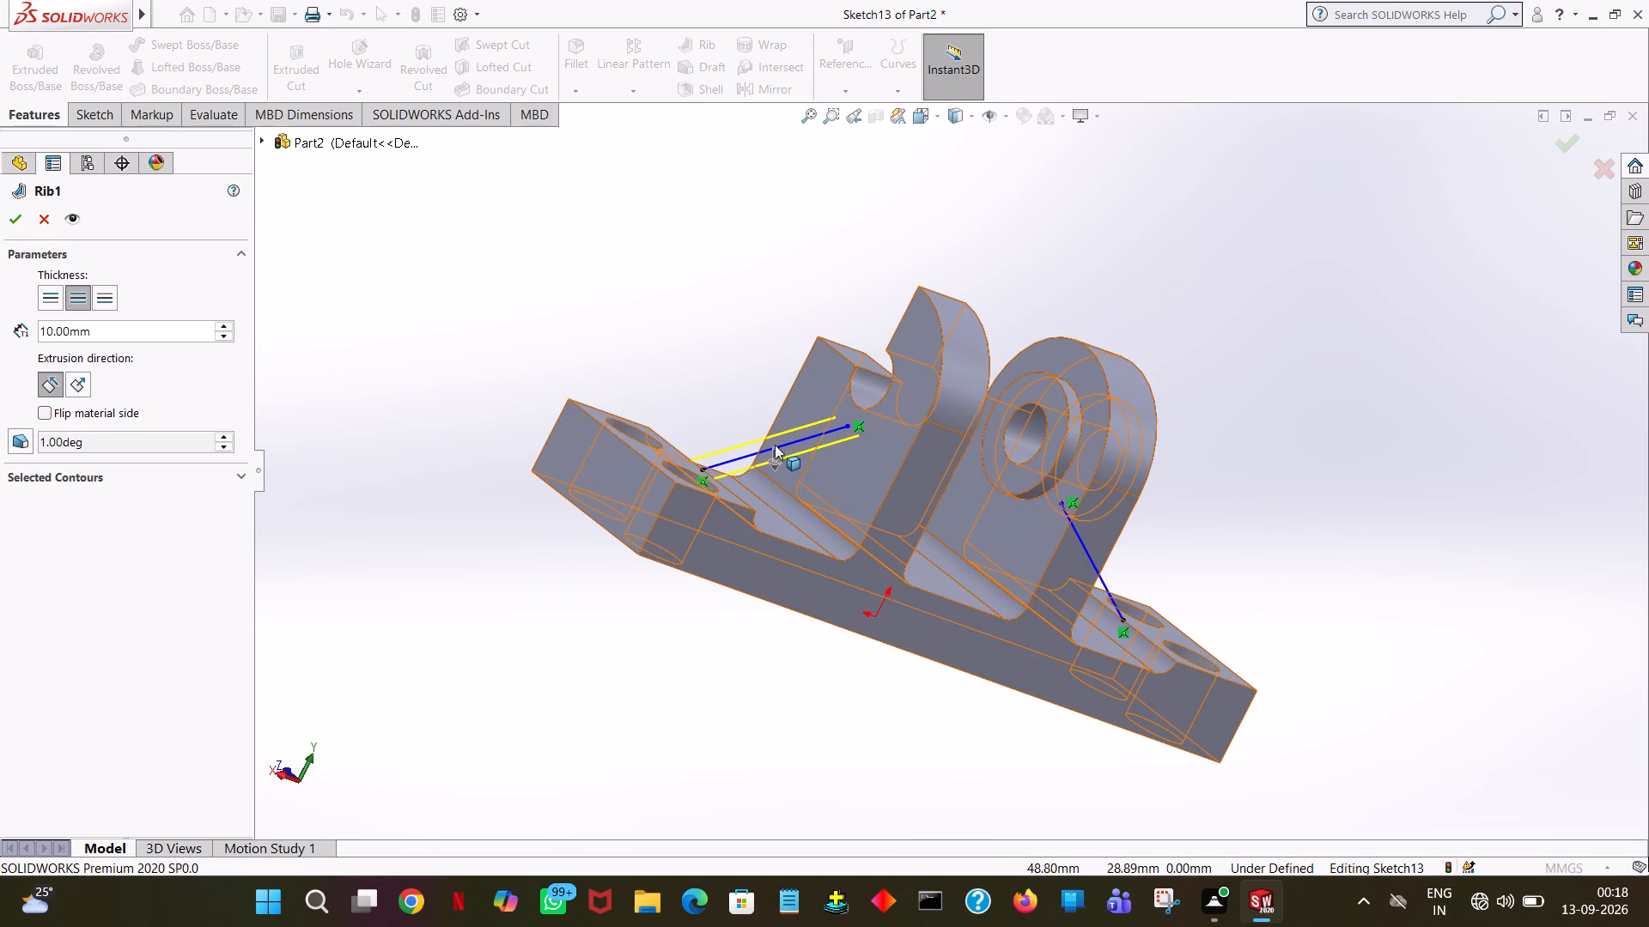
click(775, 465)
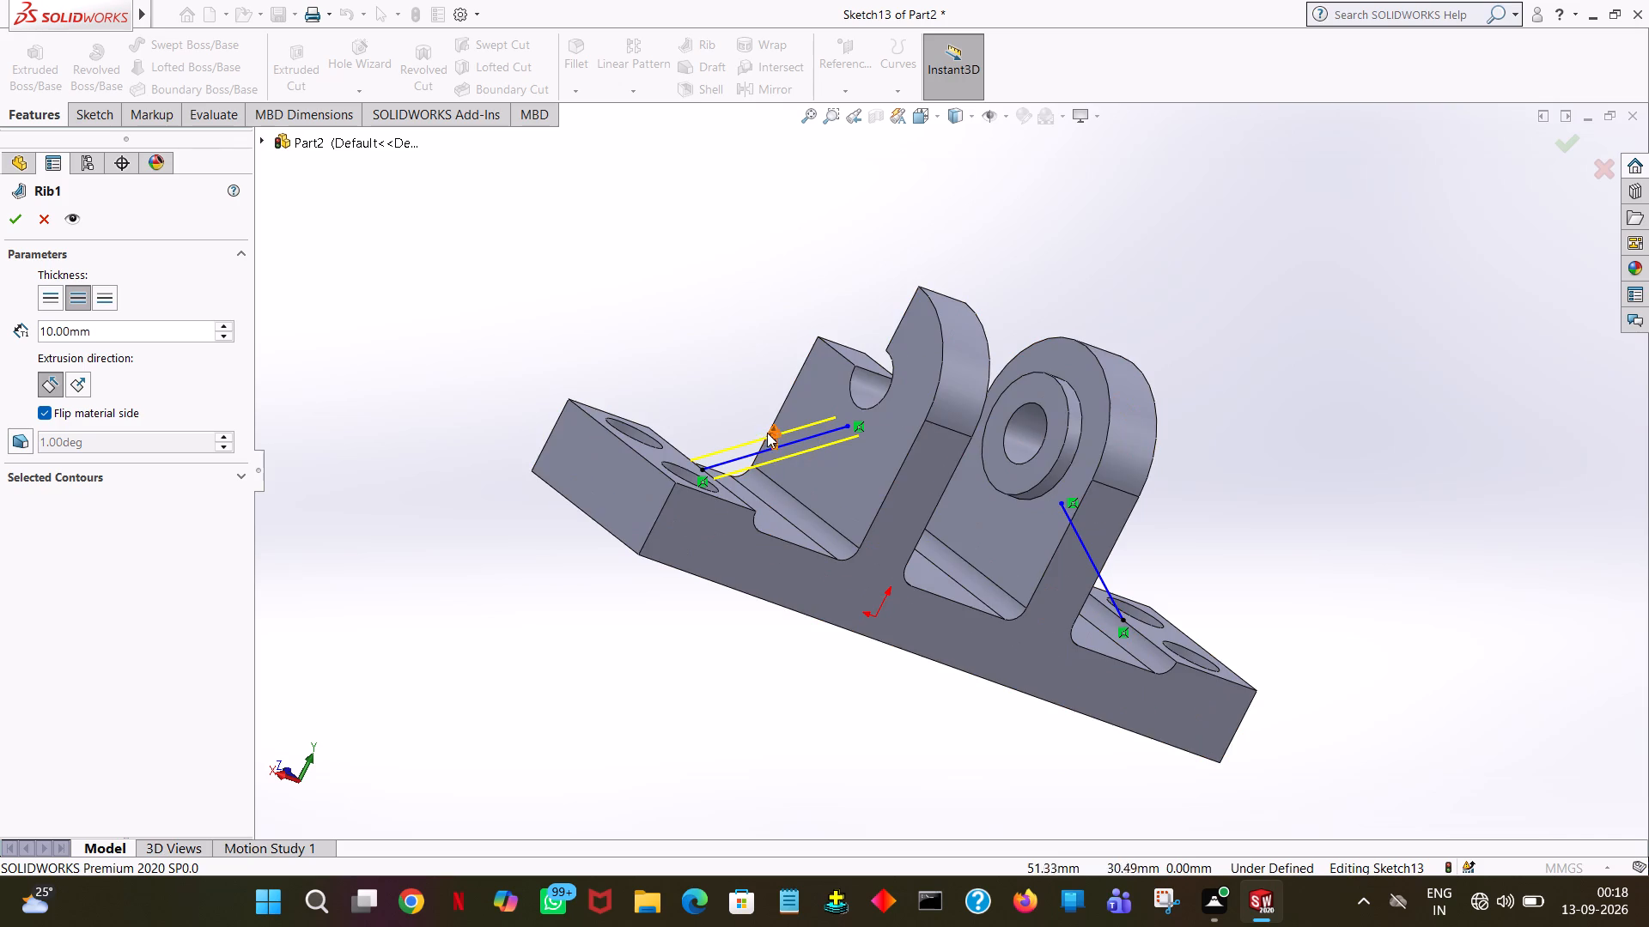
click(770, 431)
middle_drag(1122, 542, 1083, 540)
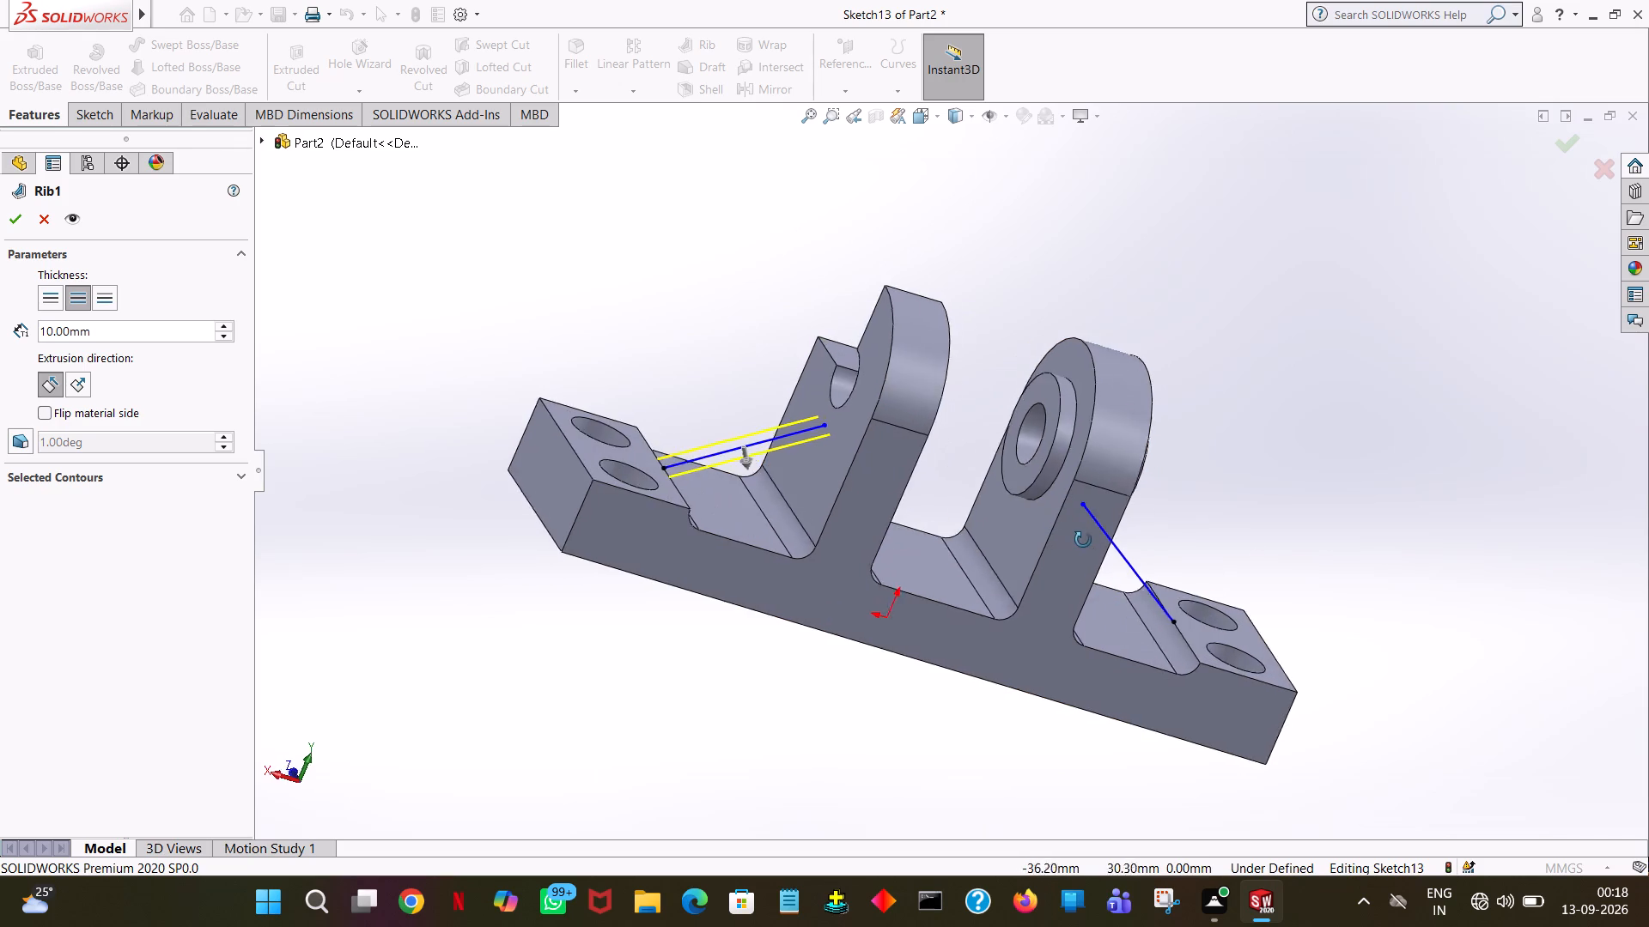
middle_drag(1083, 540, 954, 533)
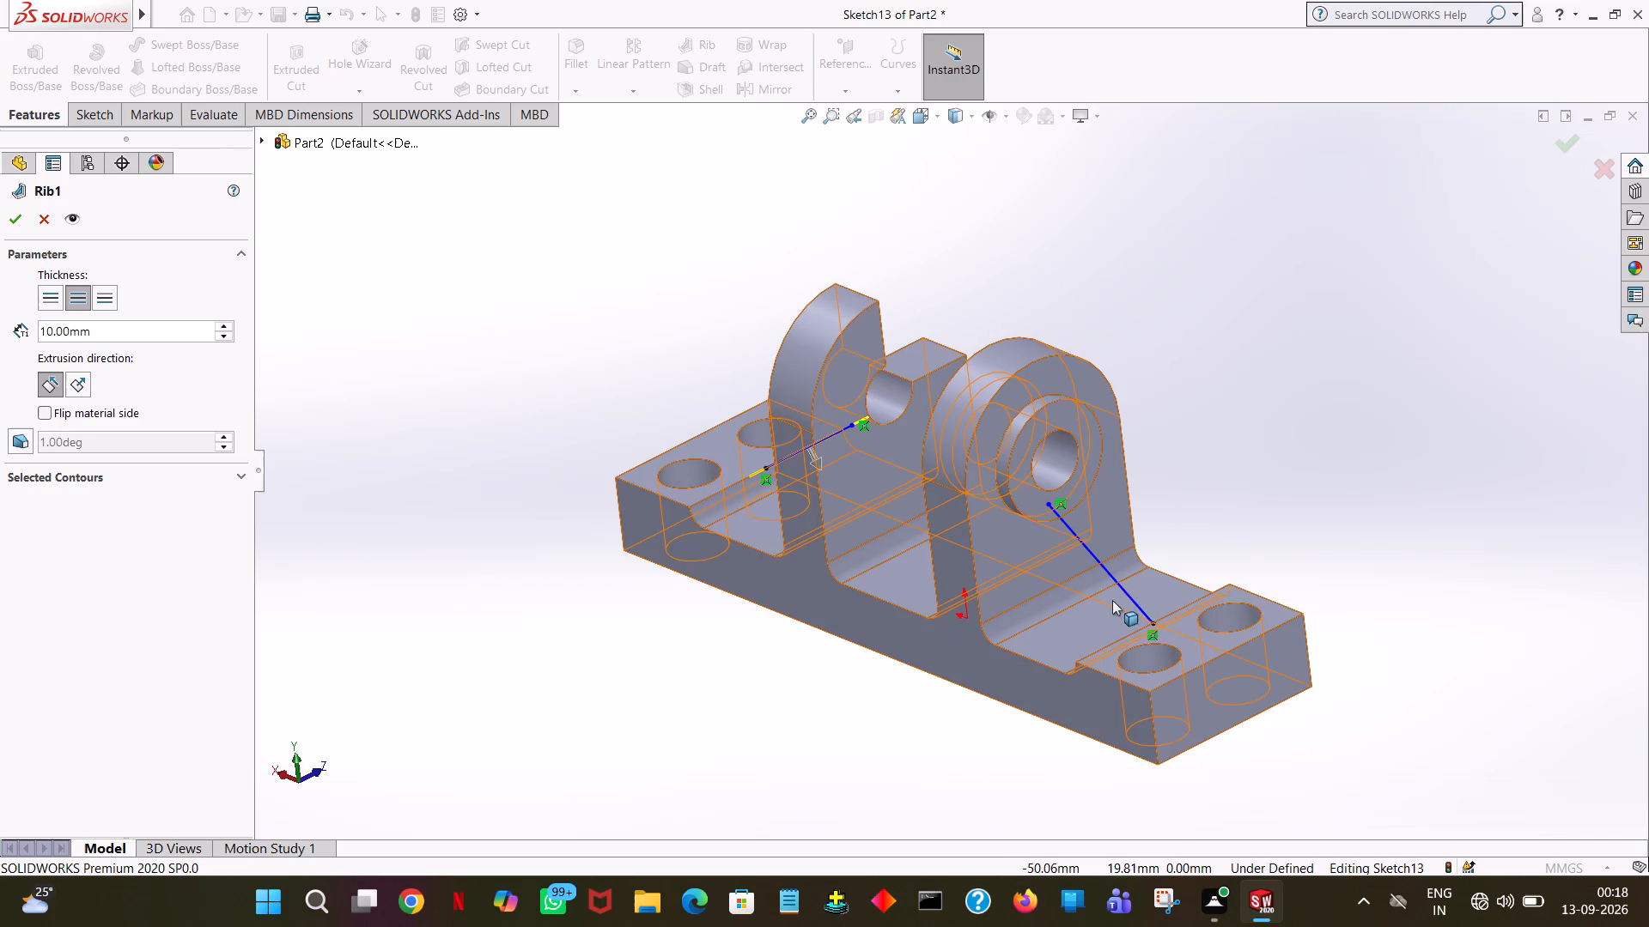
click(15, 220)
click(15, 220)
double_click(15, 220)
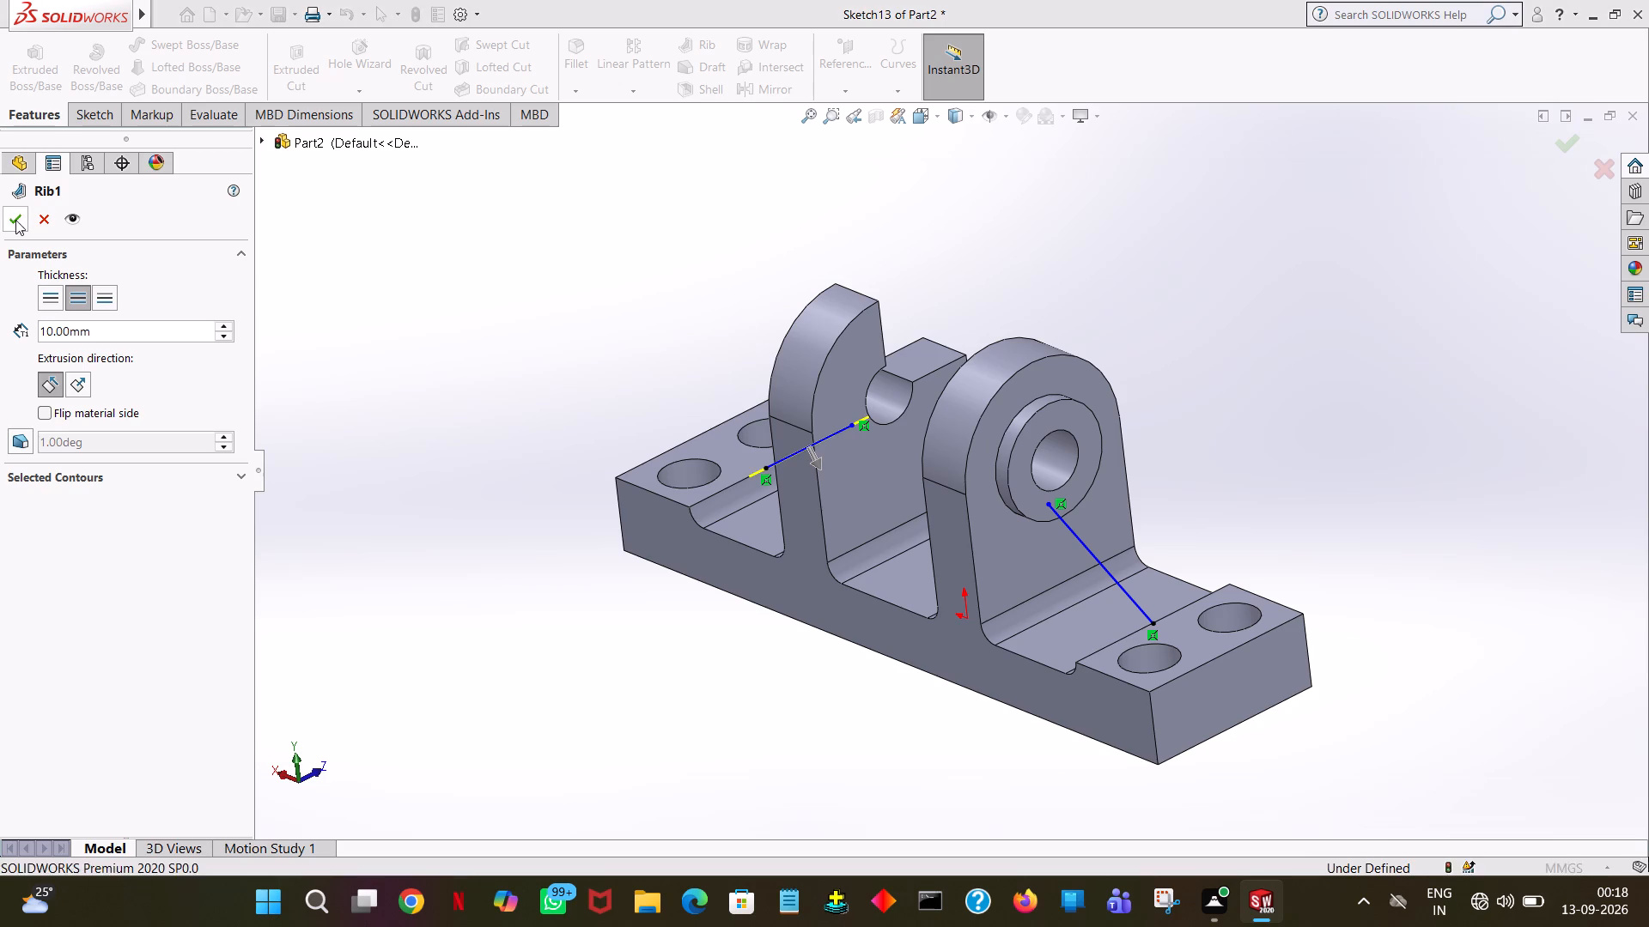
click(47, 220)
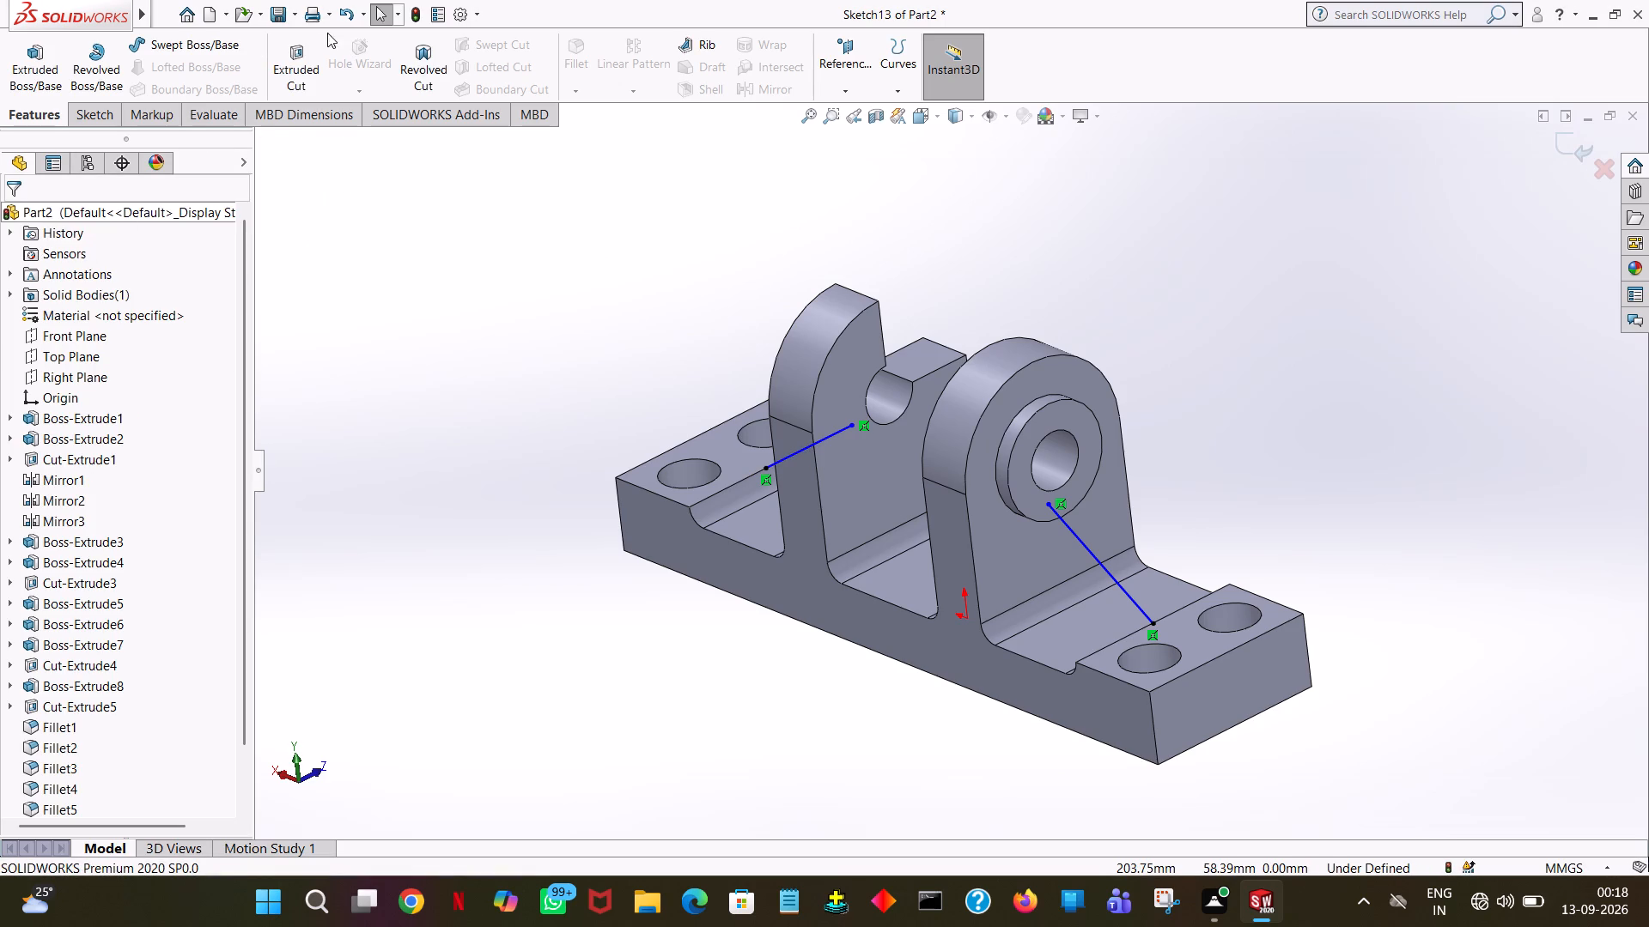
Undo the trim of the short vertical line and the sloping line beside the rounded upright.
click(336, 18)
click(336, 18)
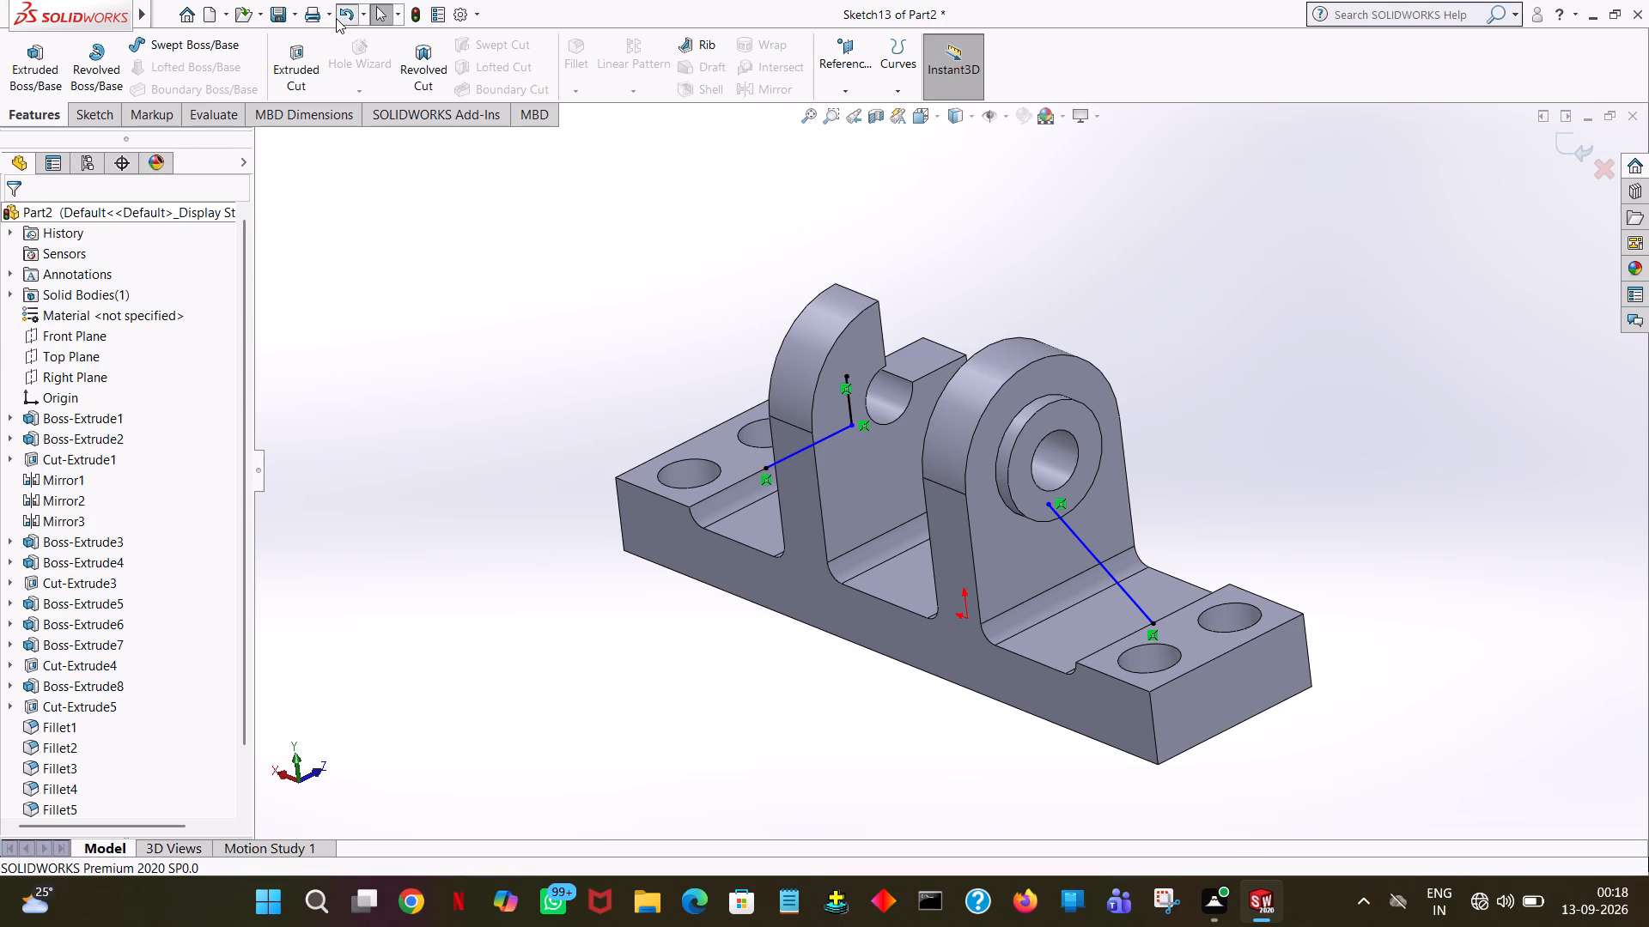
middle_drag(709, 242, 864, 268)
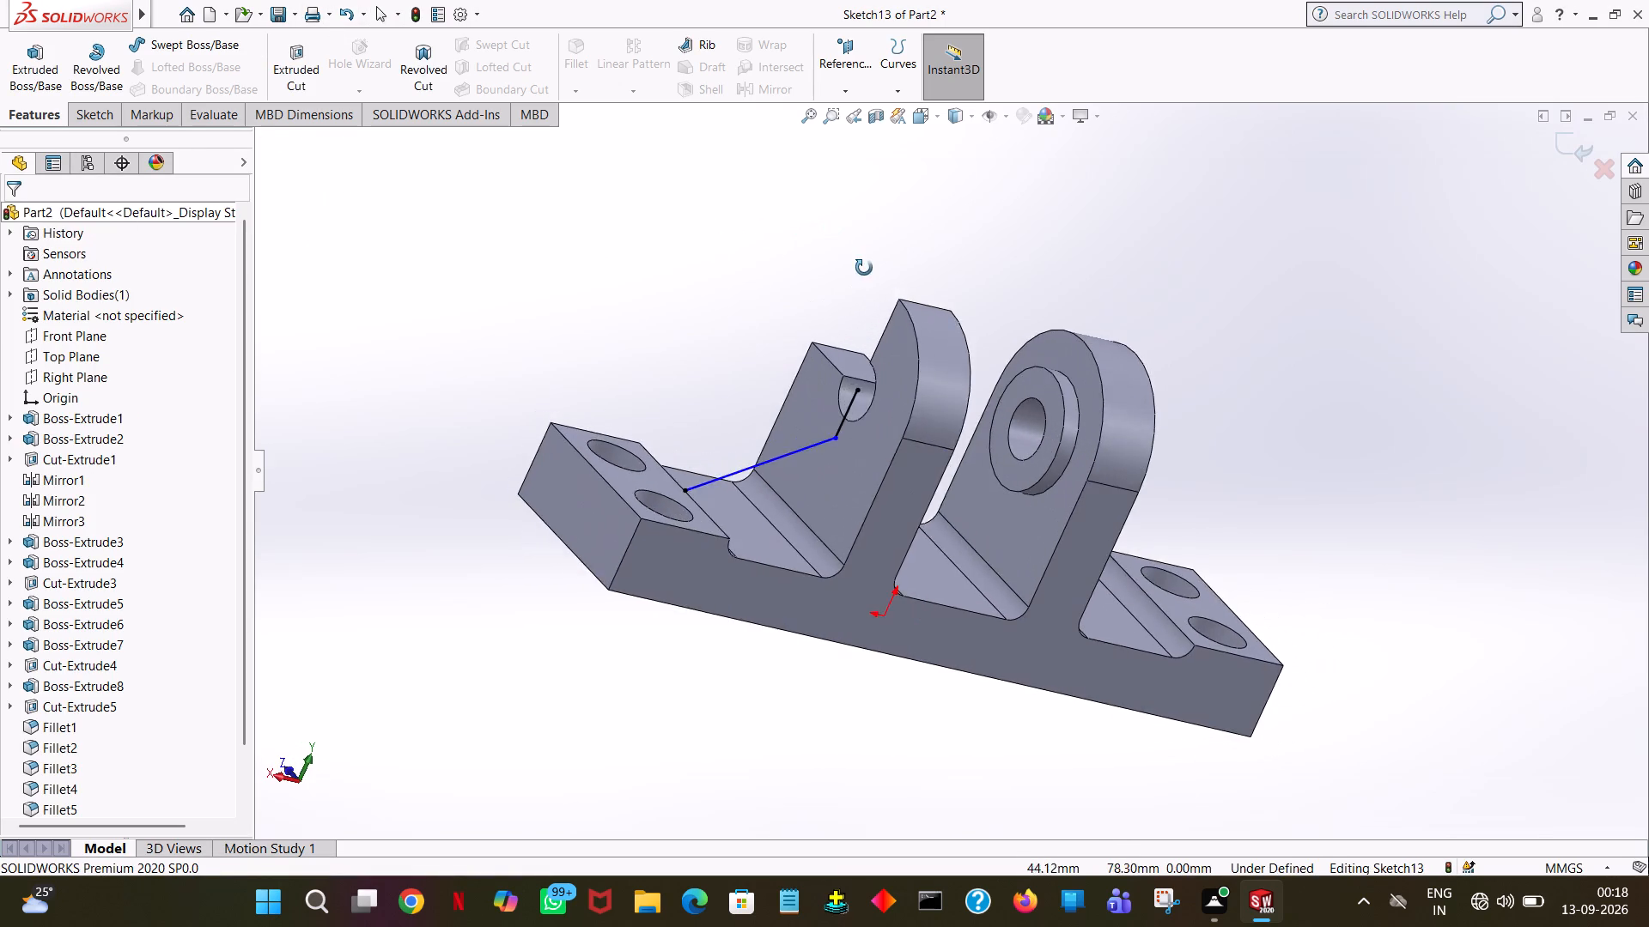
middle_drag(864, 268, 897, 277)
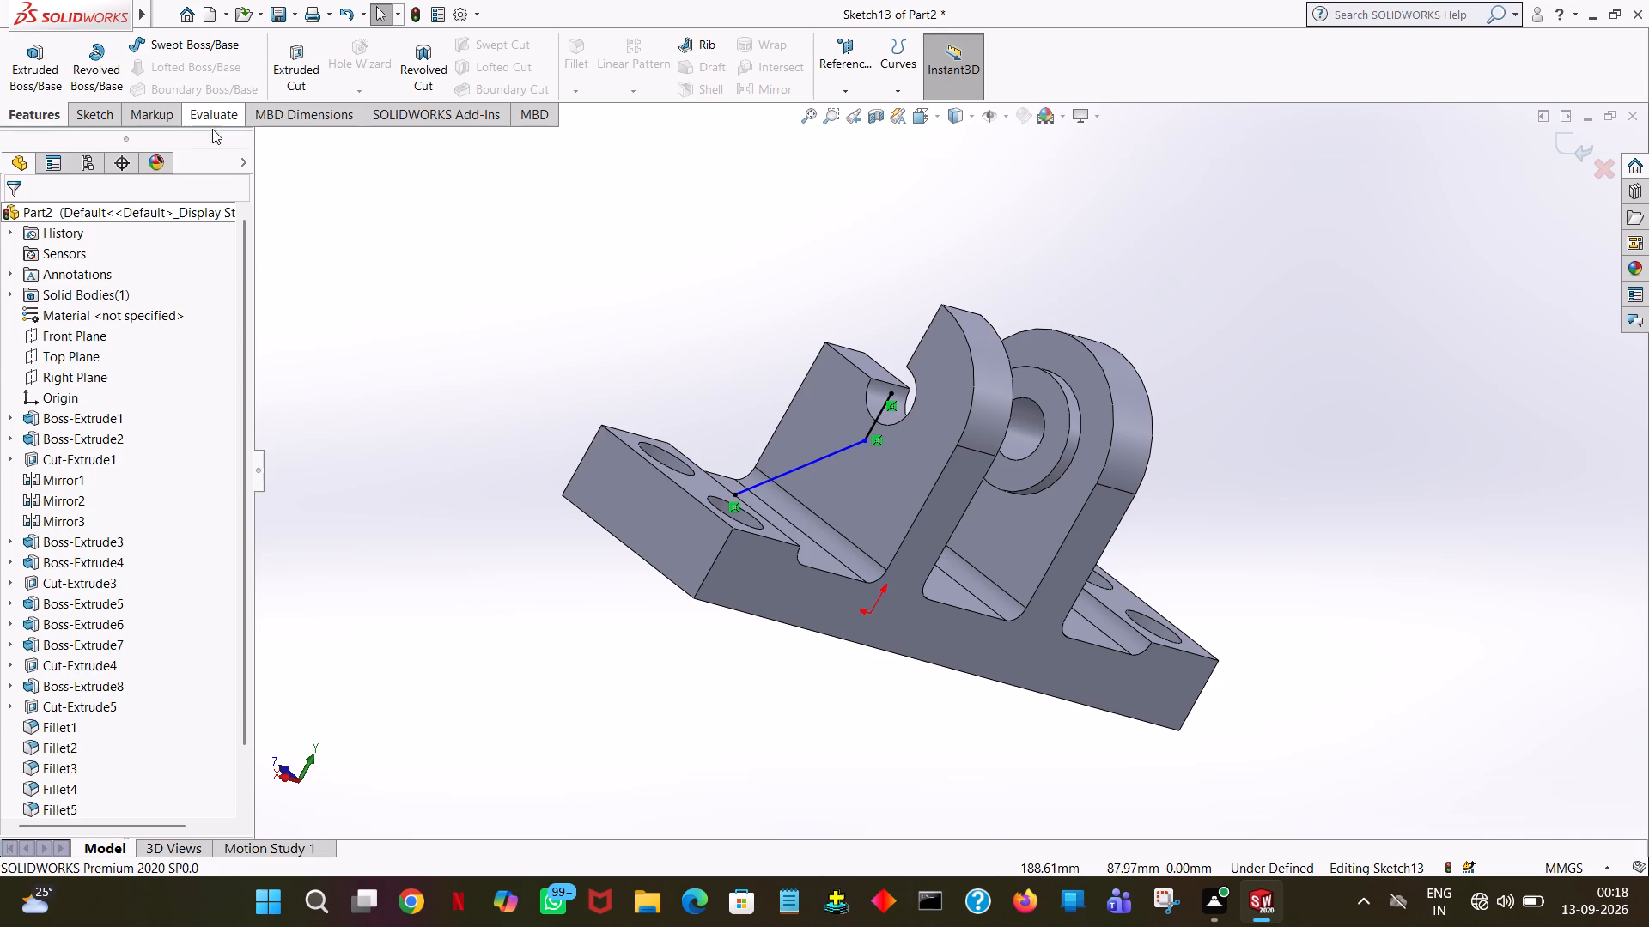
Trim away the short vertical line above the slotted upright's sloping line, leaving only the slope in the sketch.
click(91, 110)
click(308, 52)
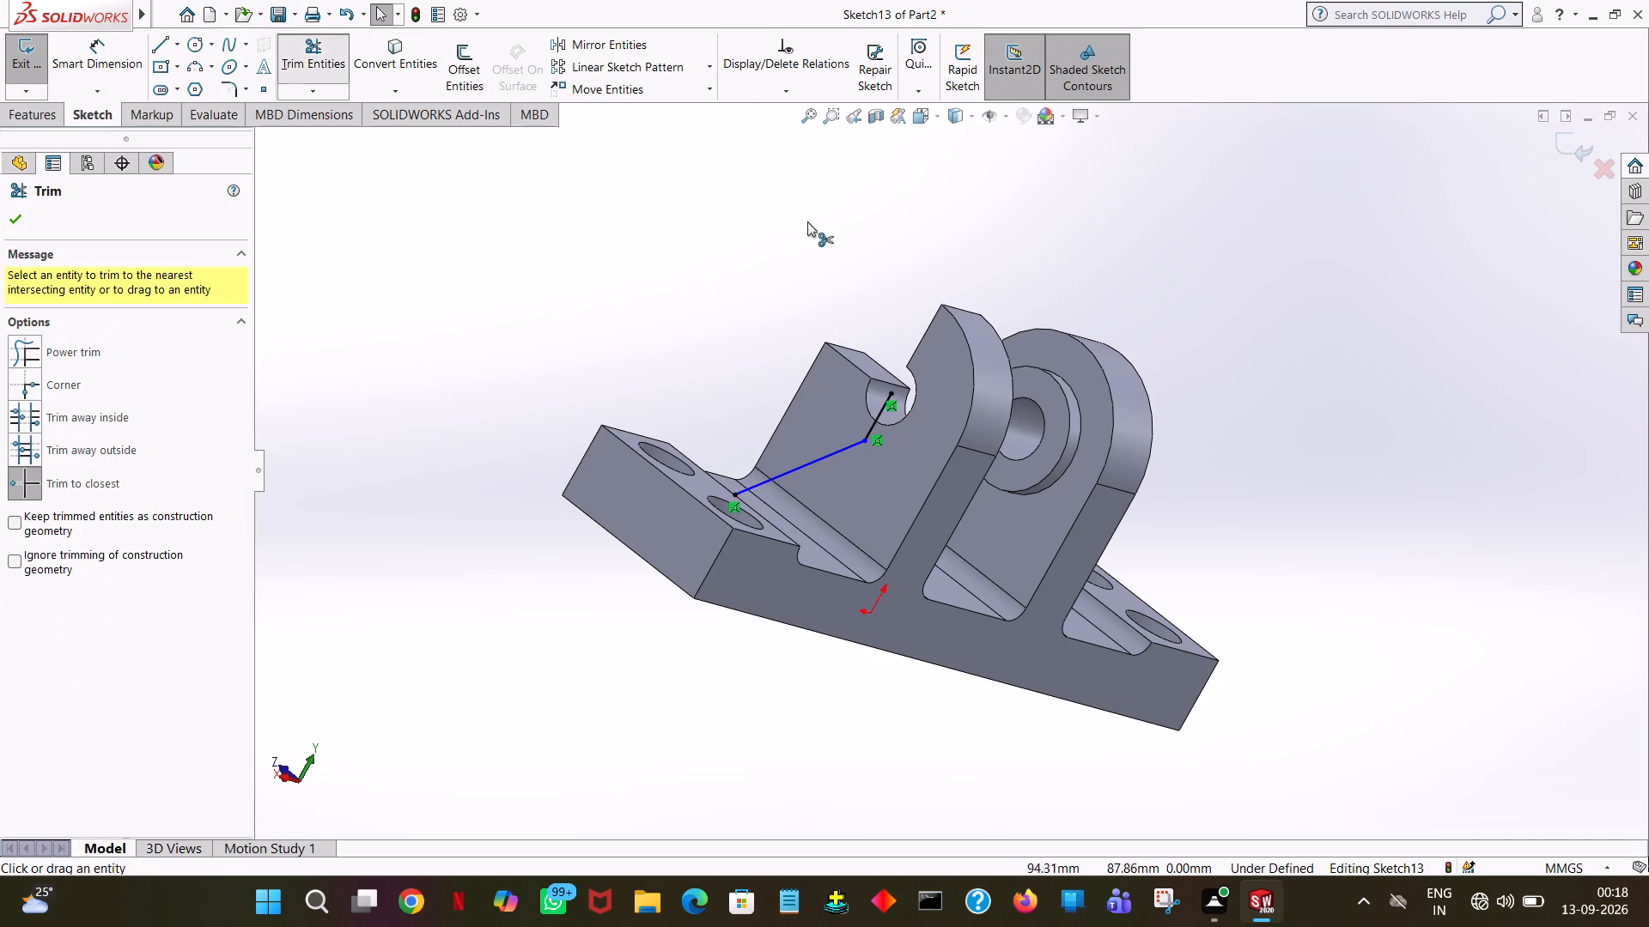
click(878, 413)
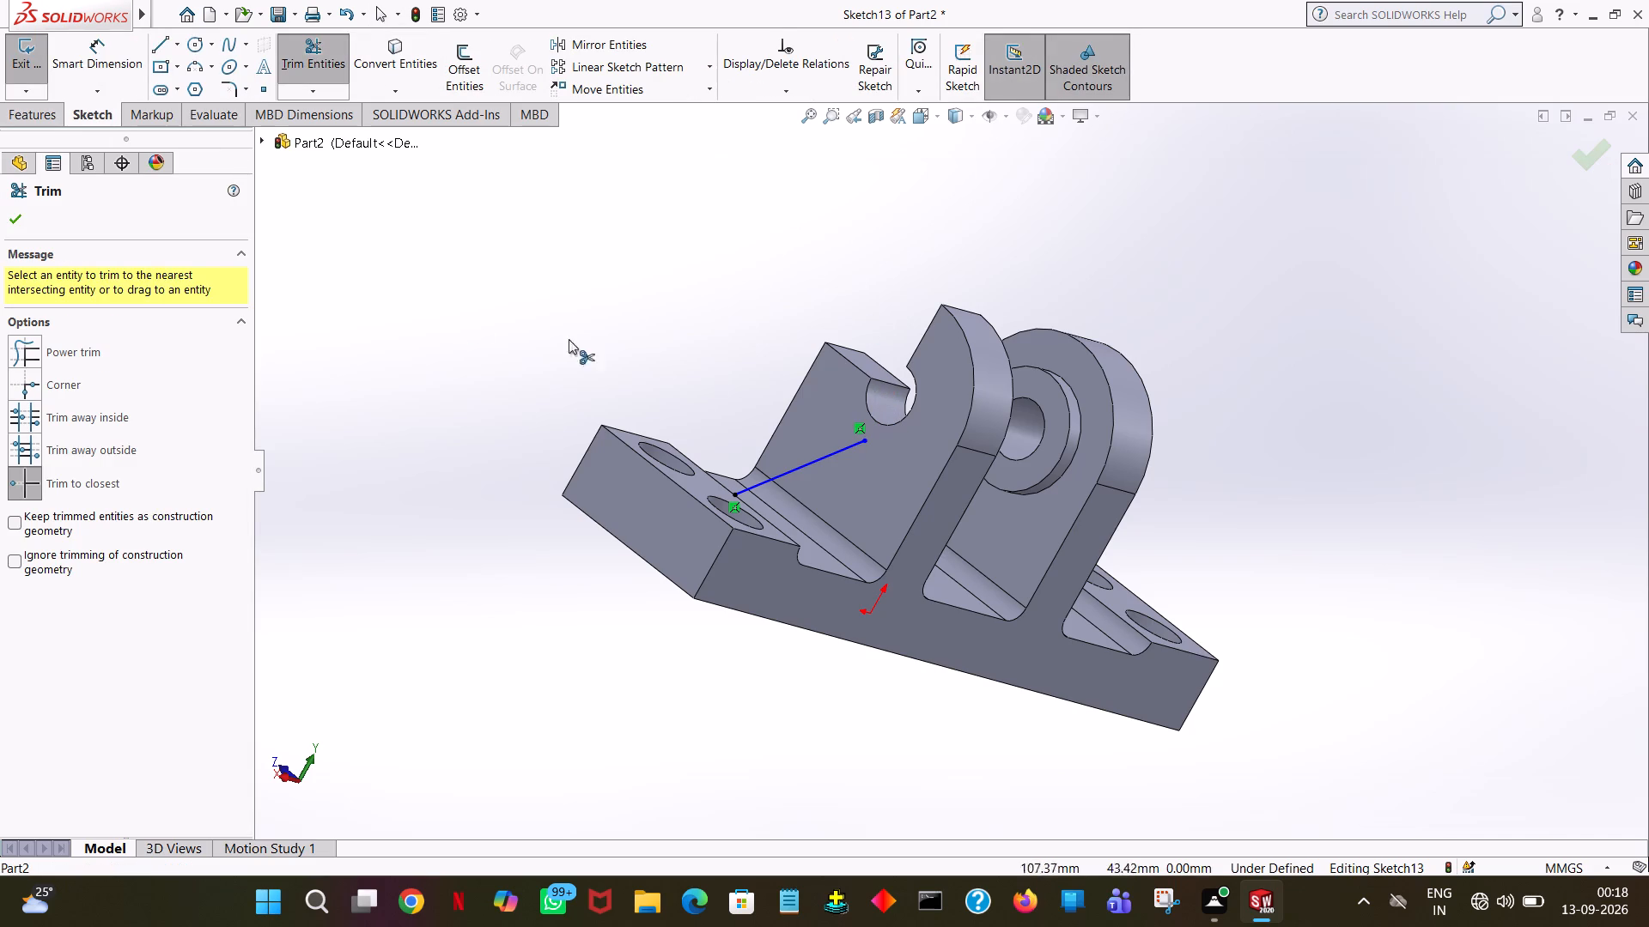
click(10, 212)
Create a 10 mm rib from the remaining sloping line beside the slotted upright, with thickness on both sides, extruded parallel to the sketch.
click(40, 124)
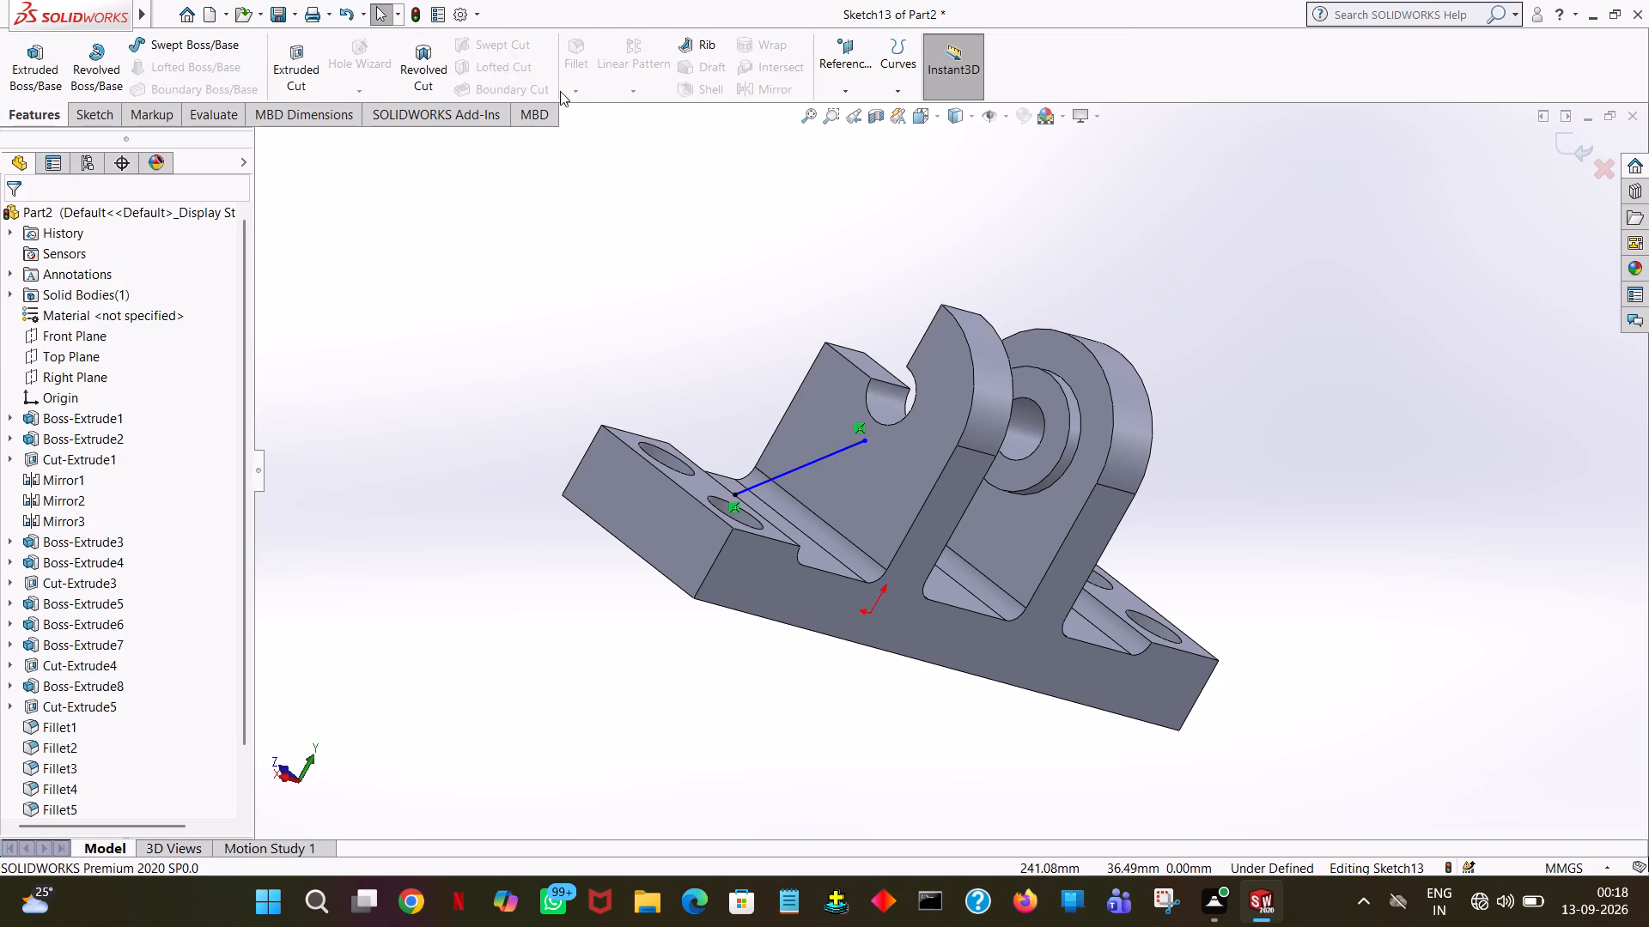
click(697, 41)
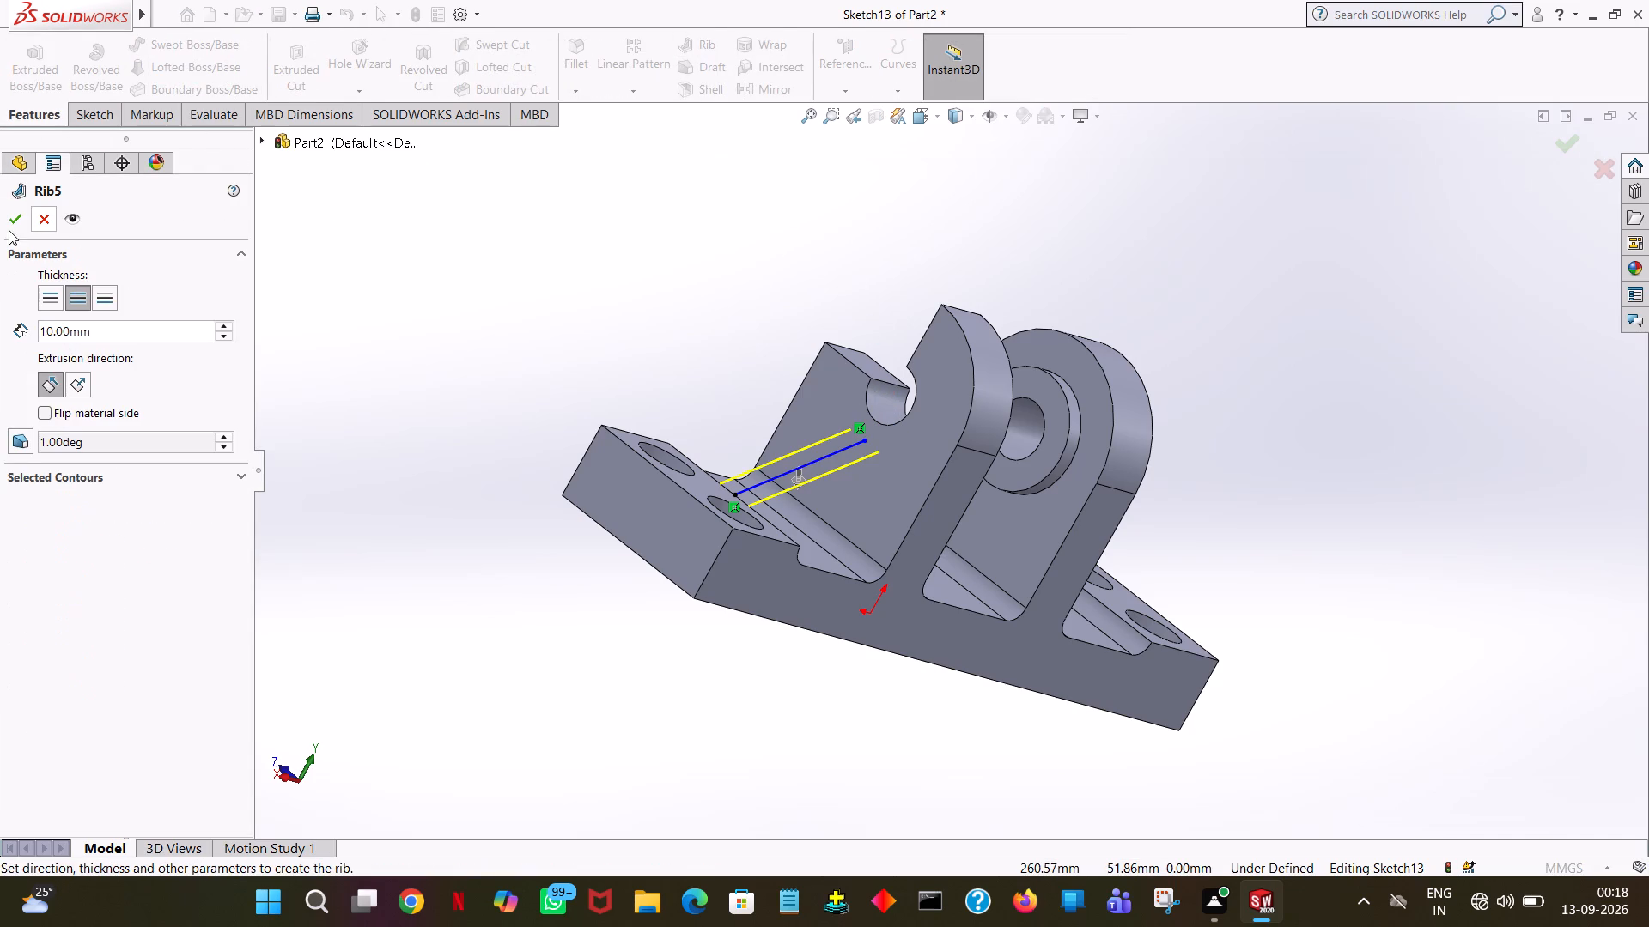
click(15, 215)
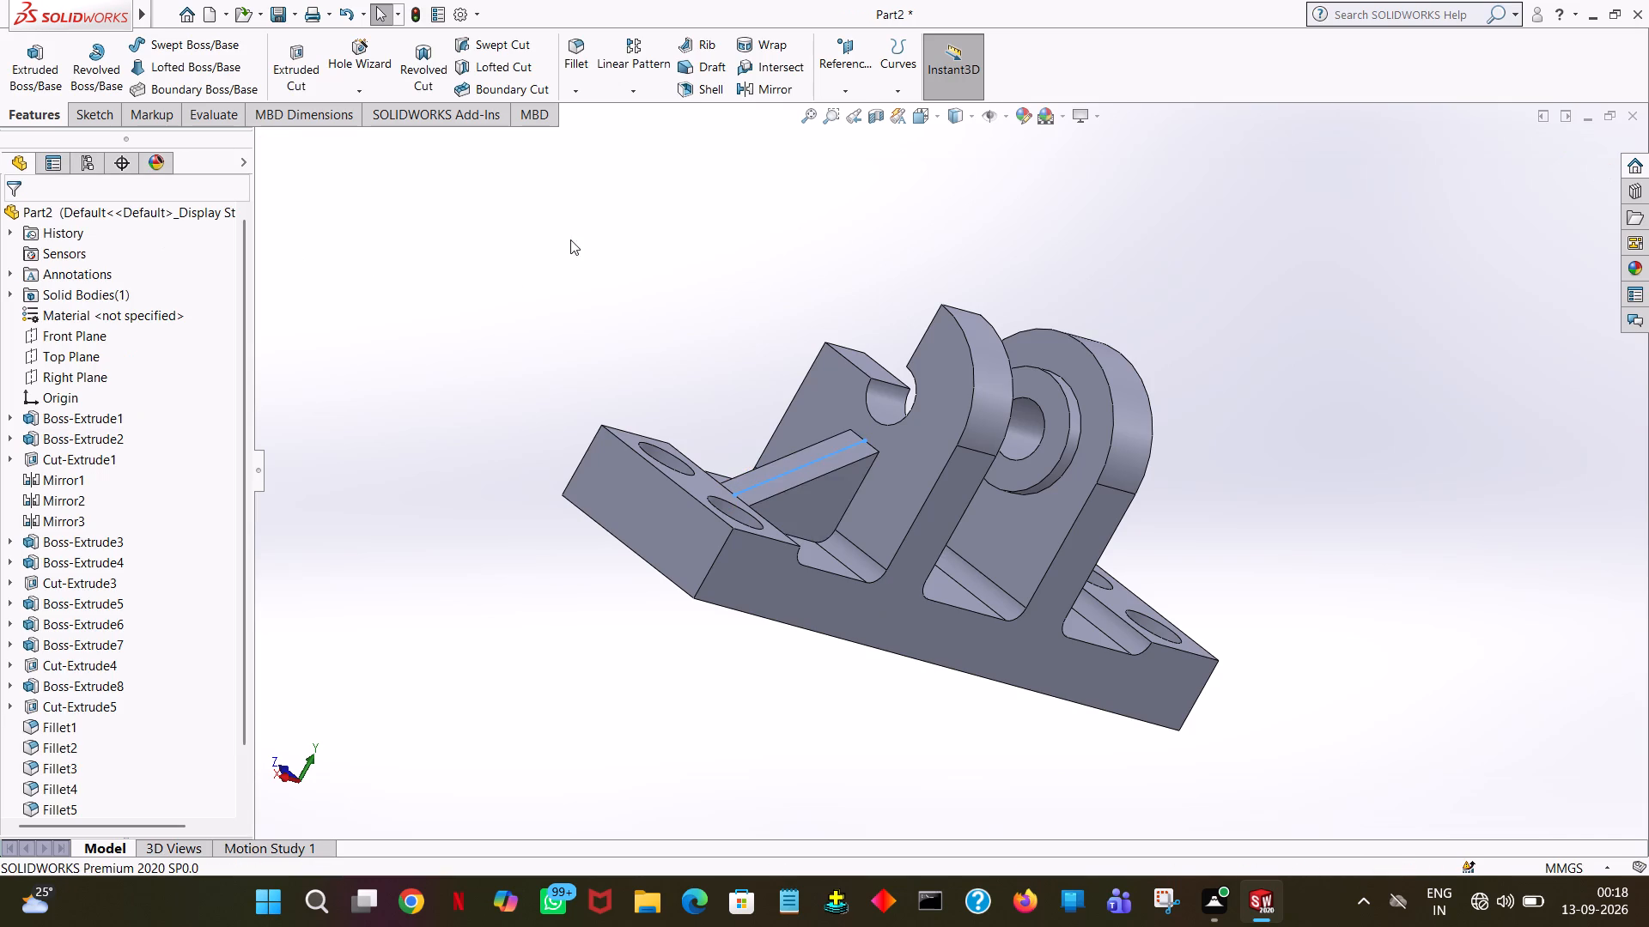
click(587, 219)
Mirror the slotted upright's rib about the Right Plane to the other upright.
middle_drag(1508, 437, 1374, 378)
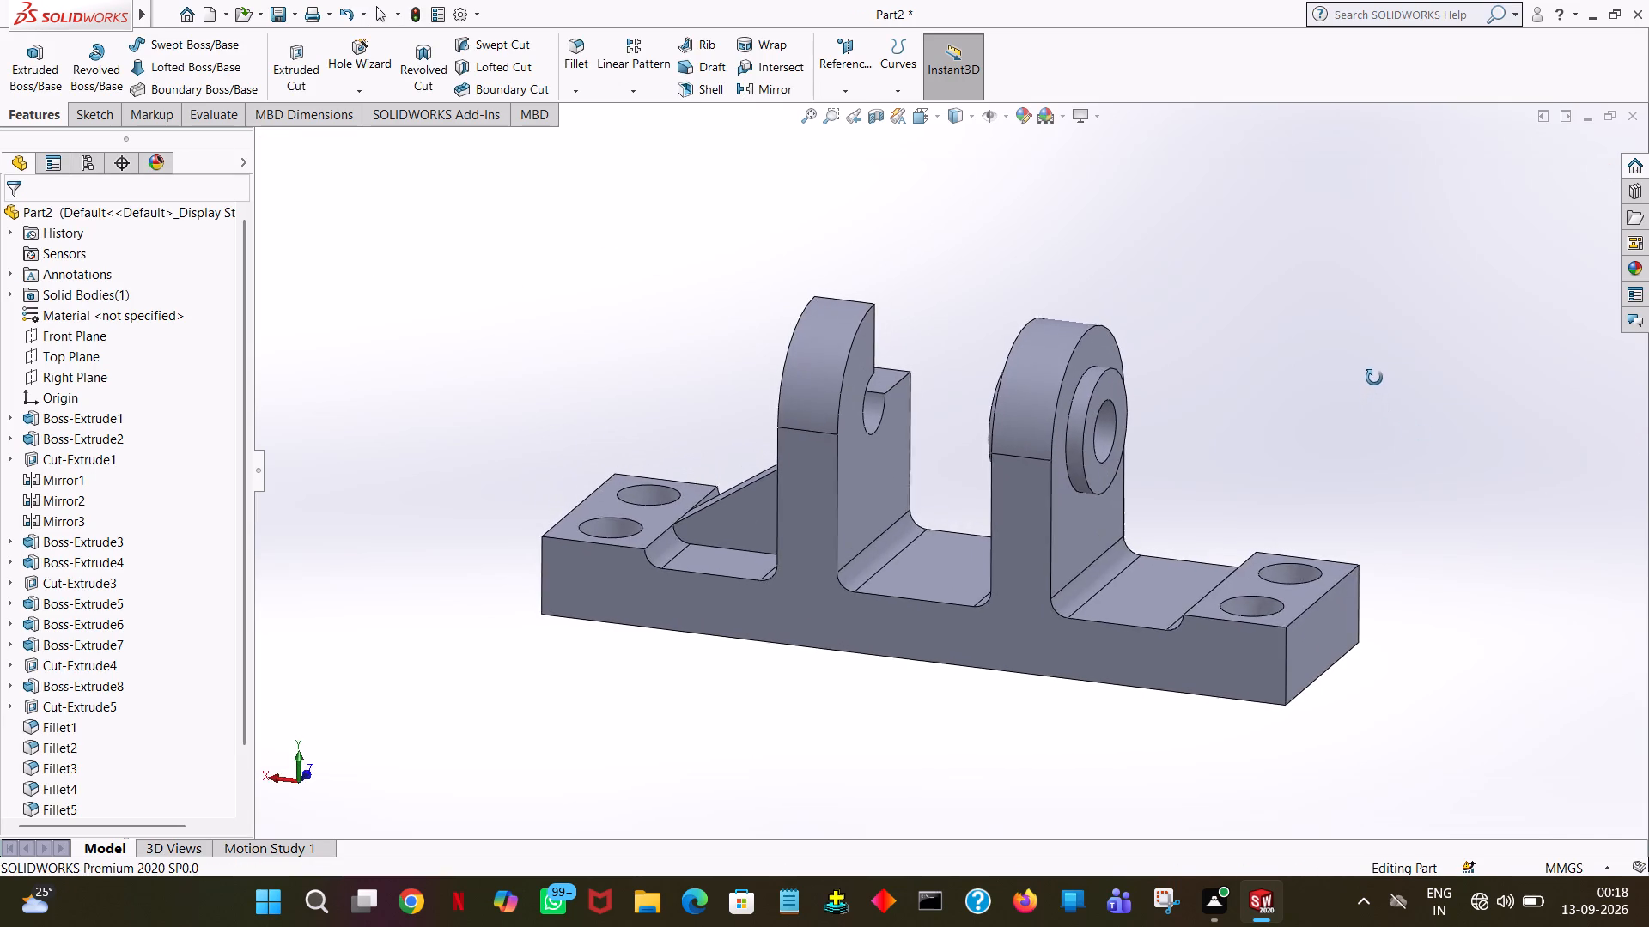
middle_drag(1374, 378, 1397, 310)
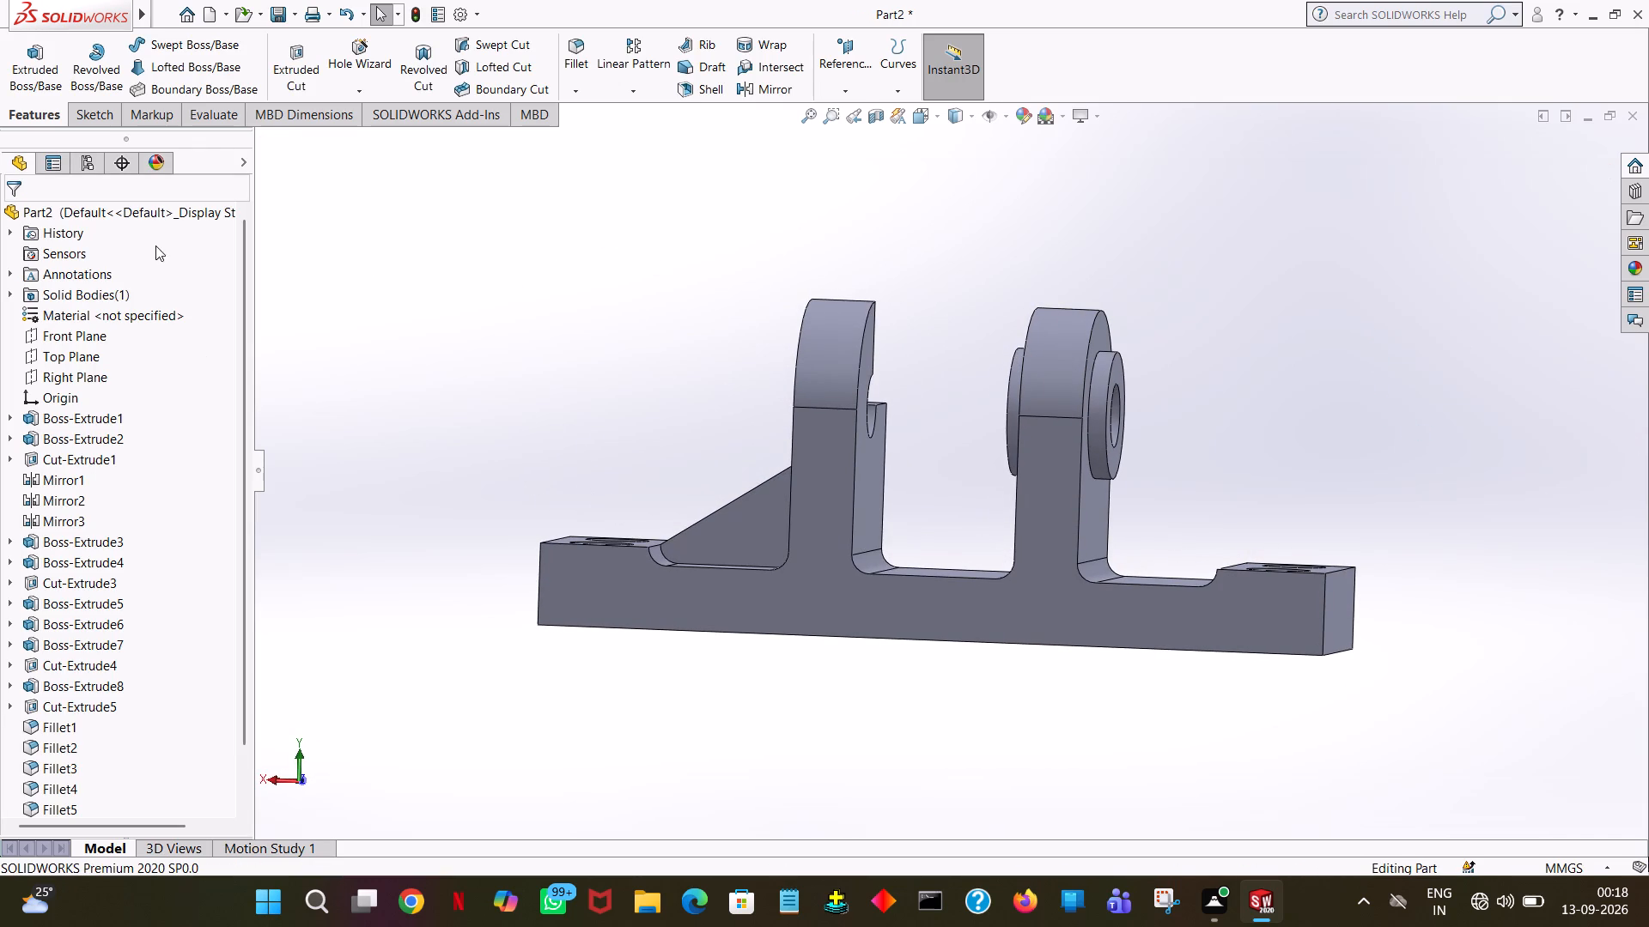
click(79, 379)
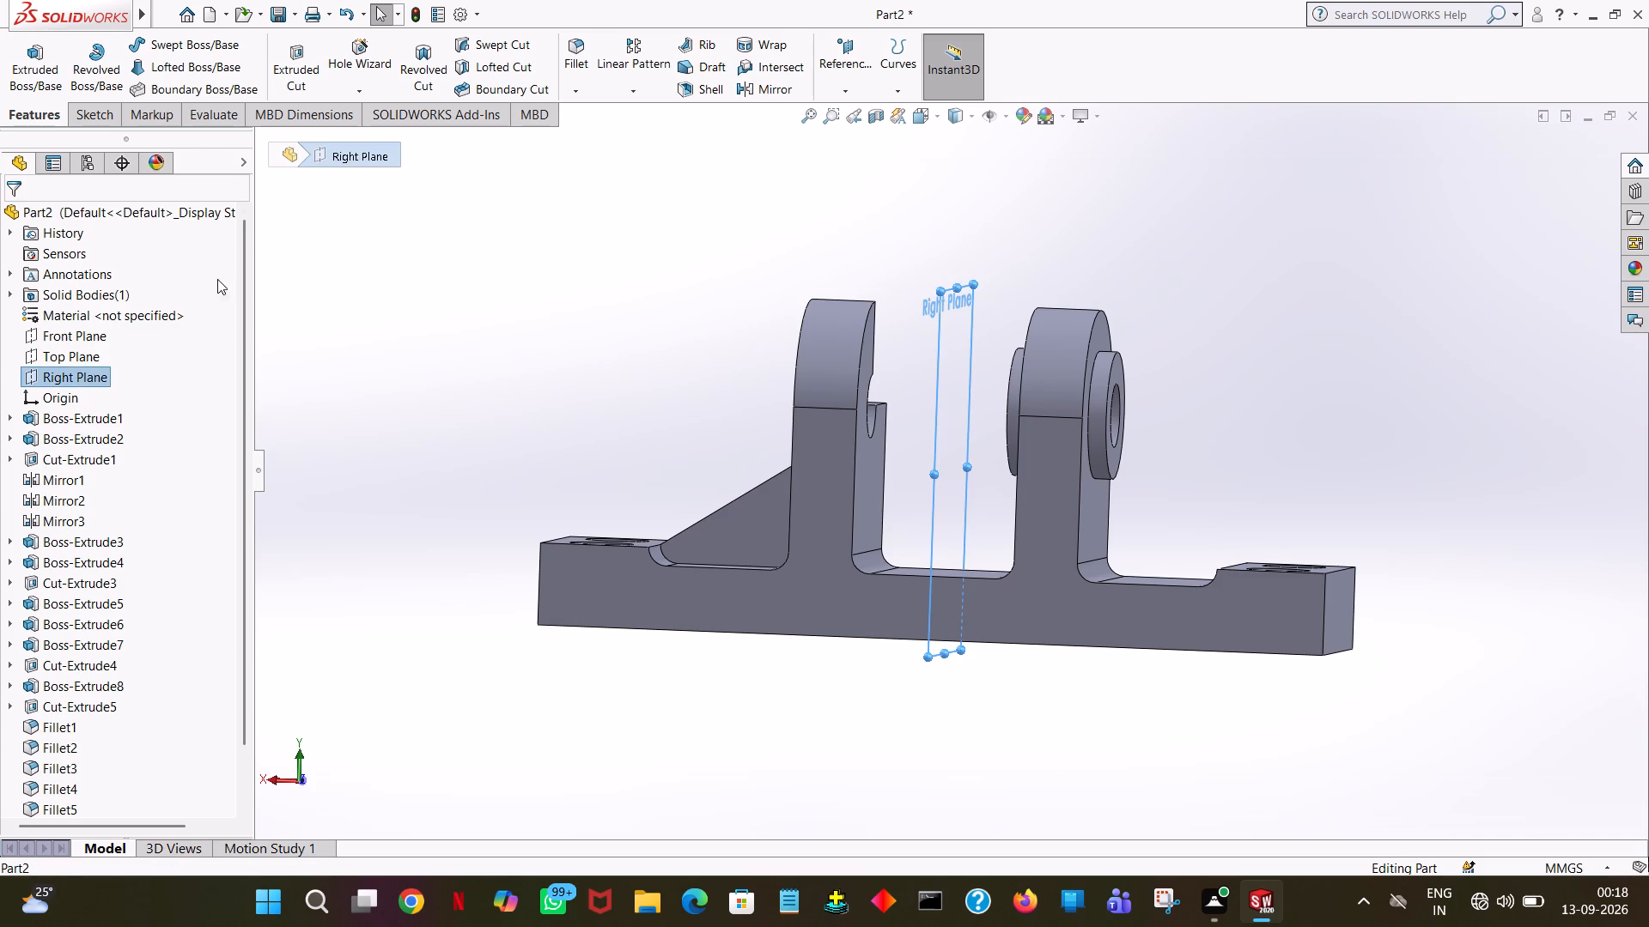
click(747, 87)
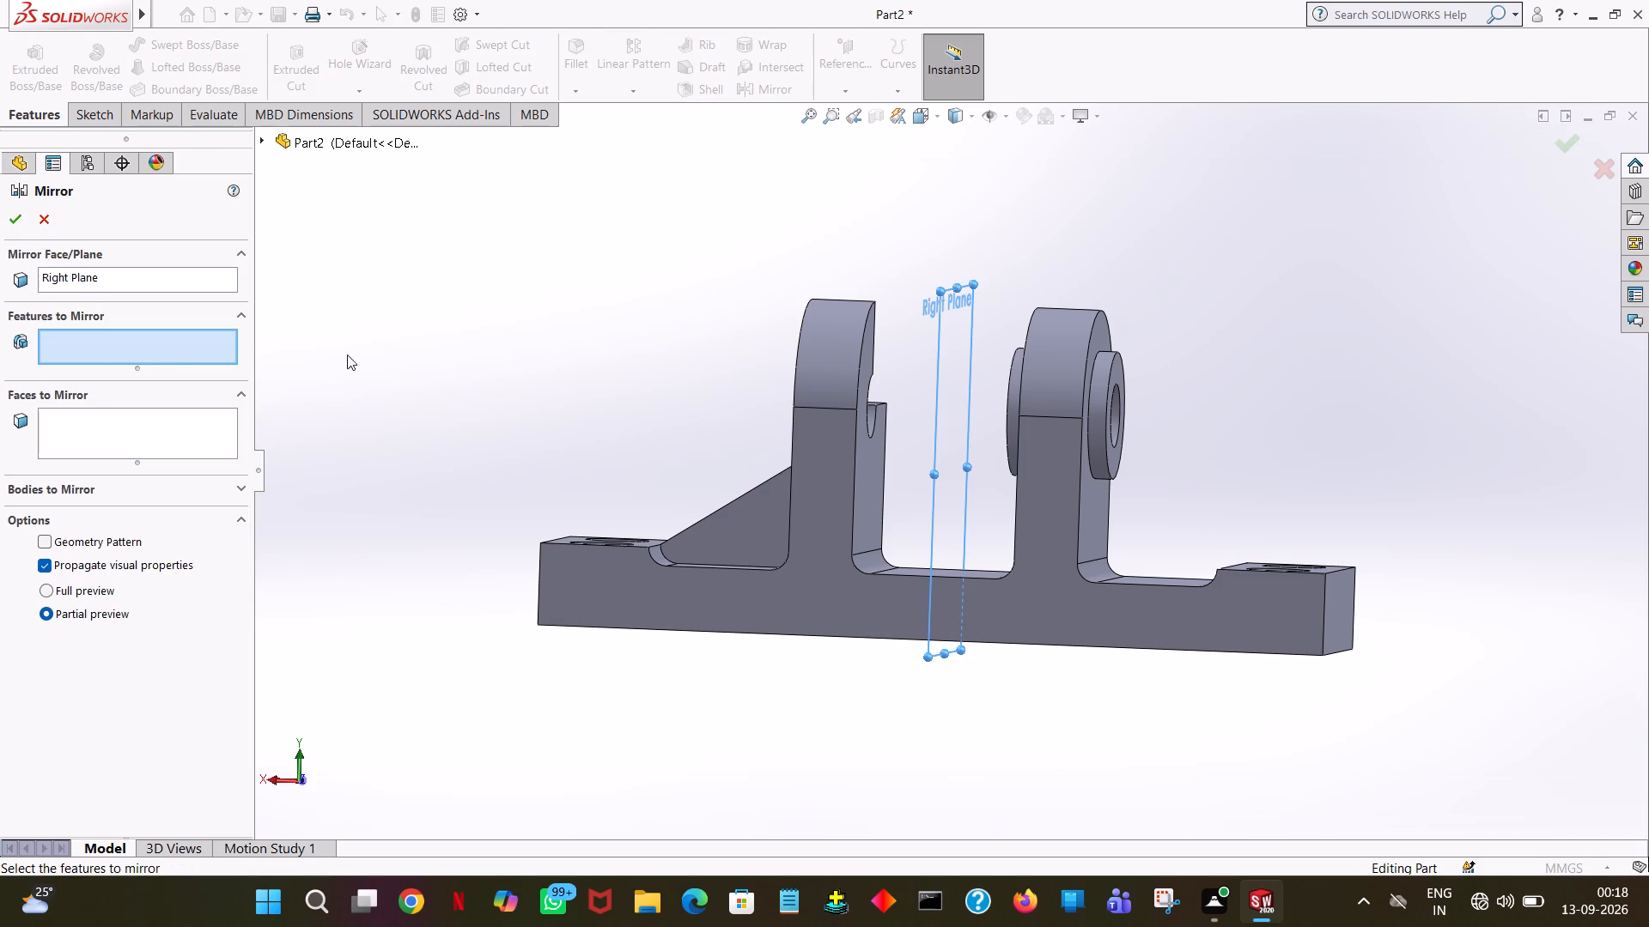
click(736, 514)
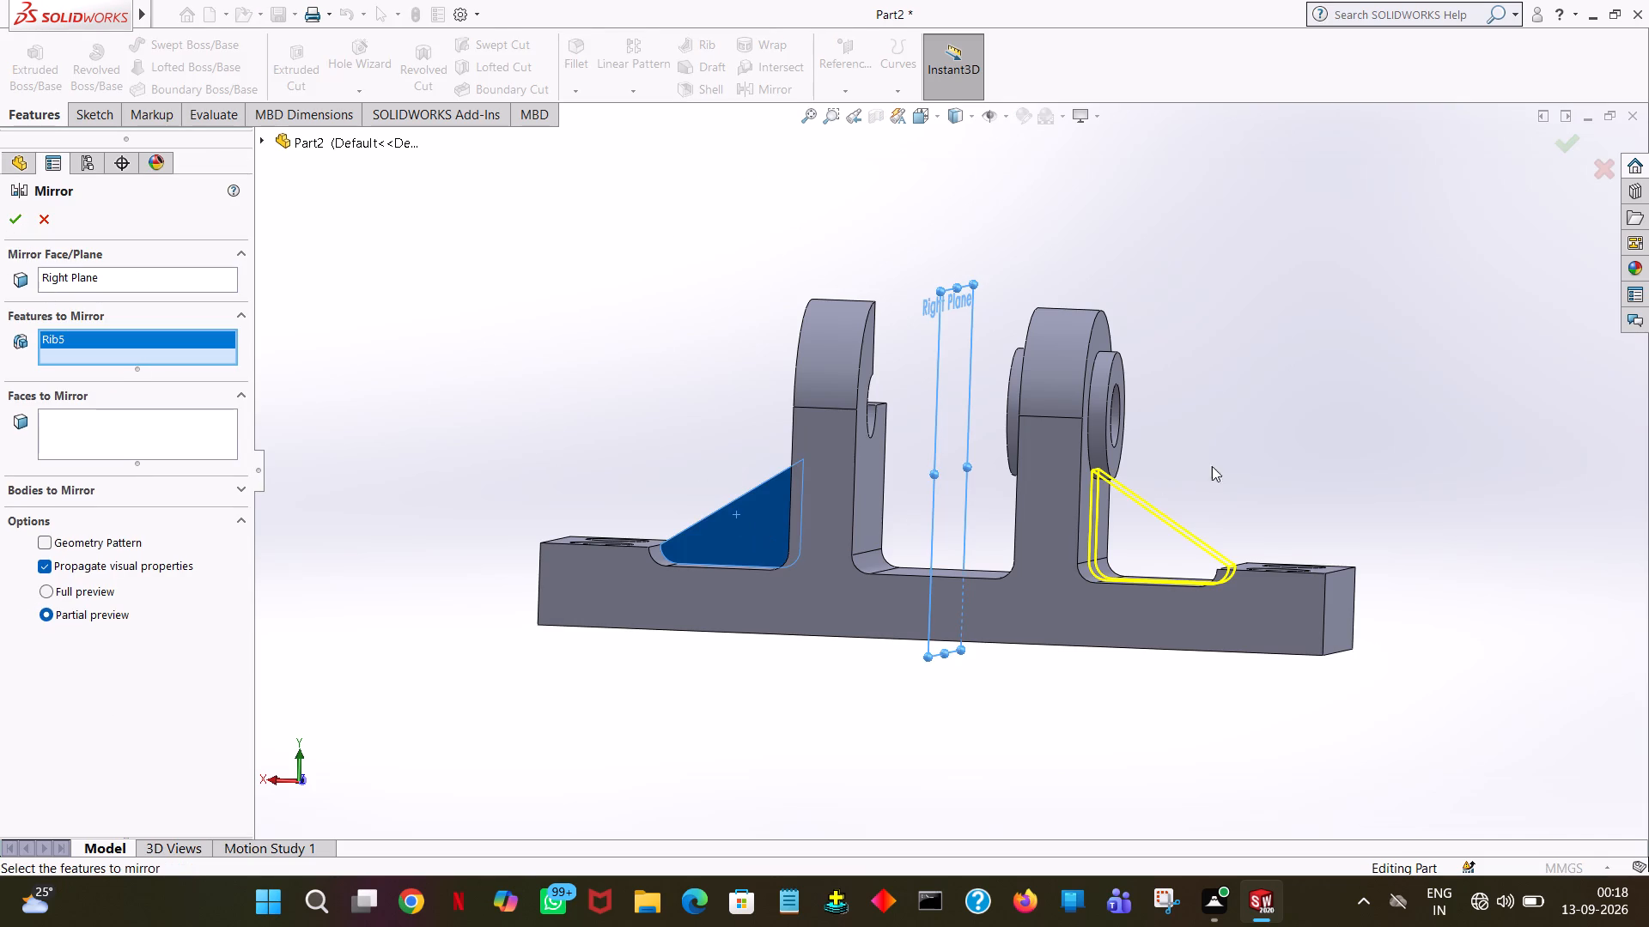
middle_drag(1513, 430, 1422, 464)
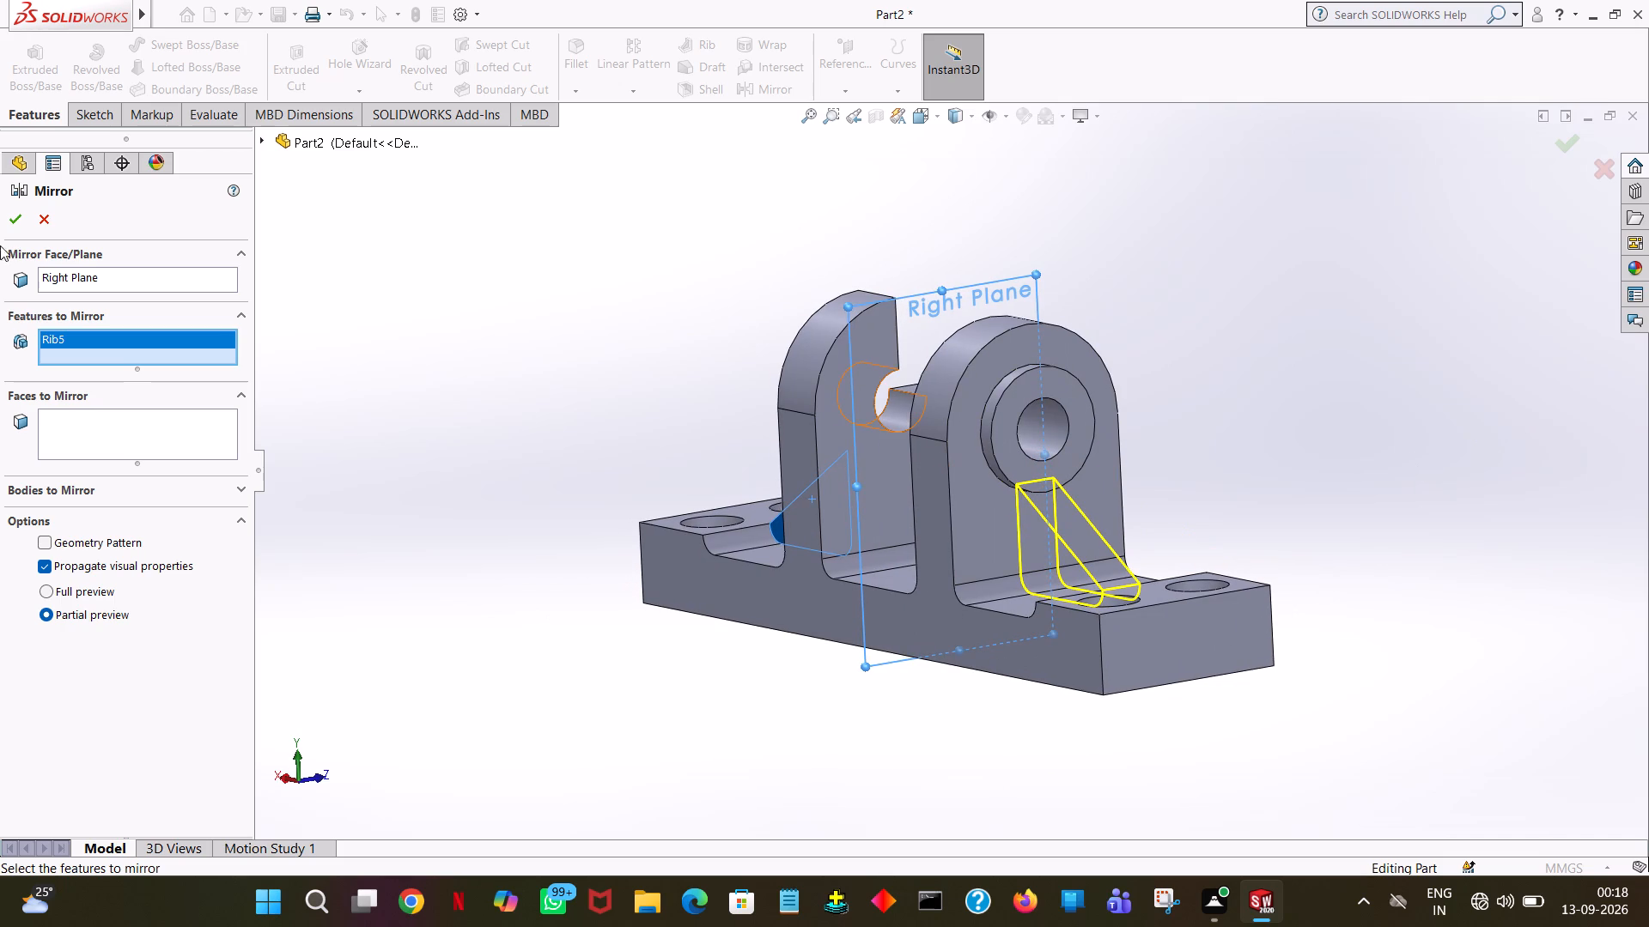
click(10, 219)
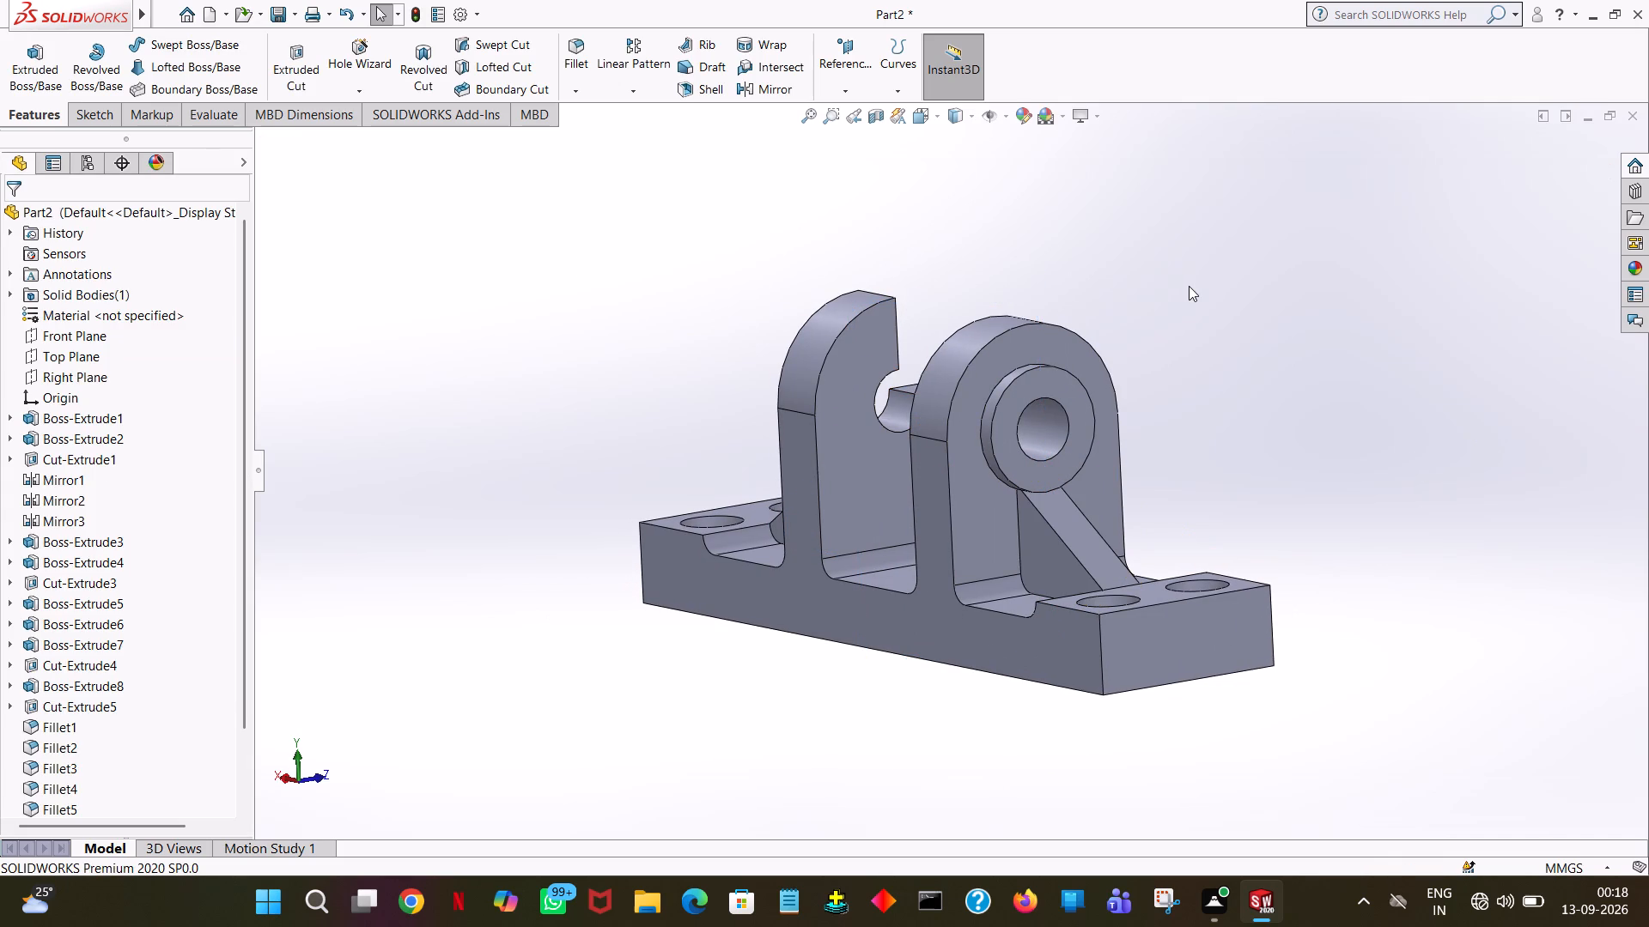
click(1189, 286)
Examine the bracket from several sides, checking the ribs on both uprights.
middle_drag(1238, 285, 1467, 249)
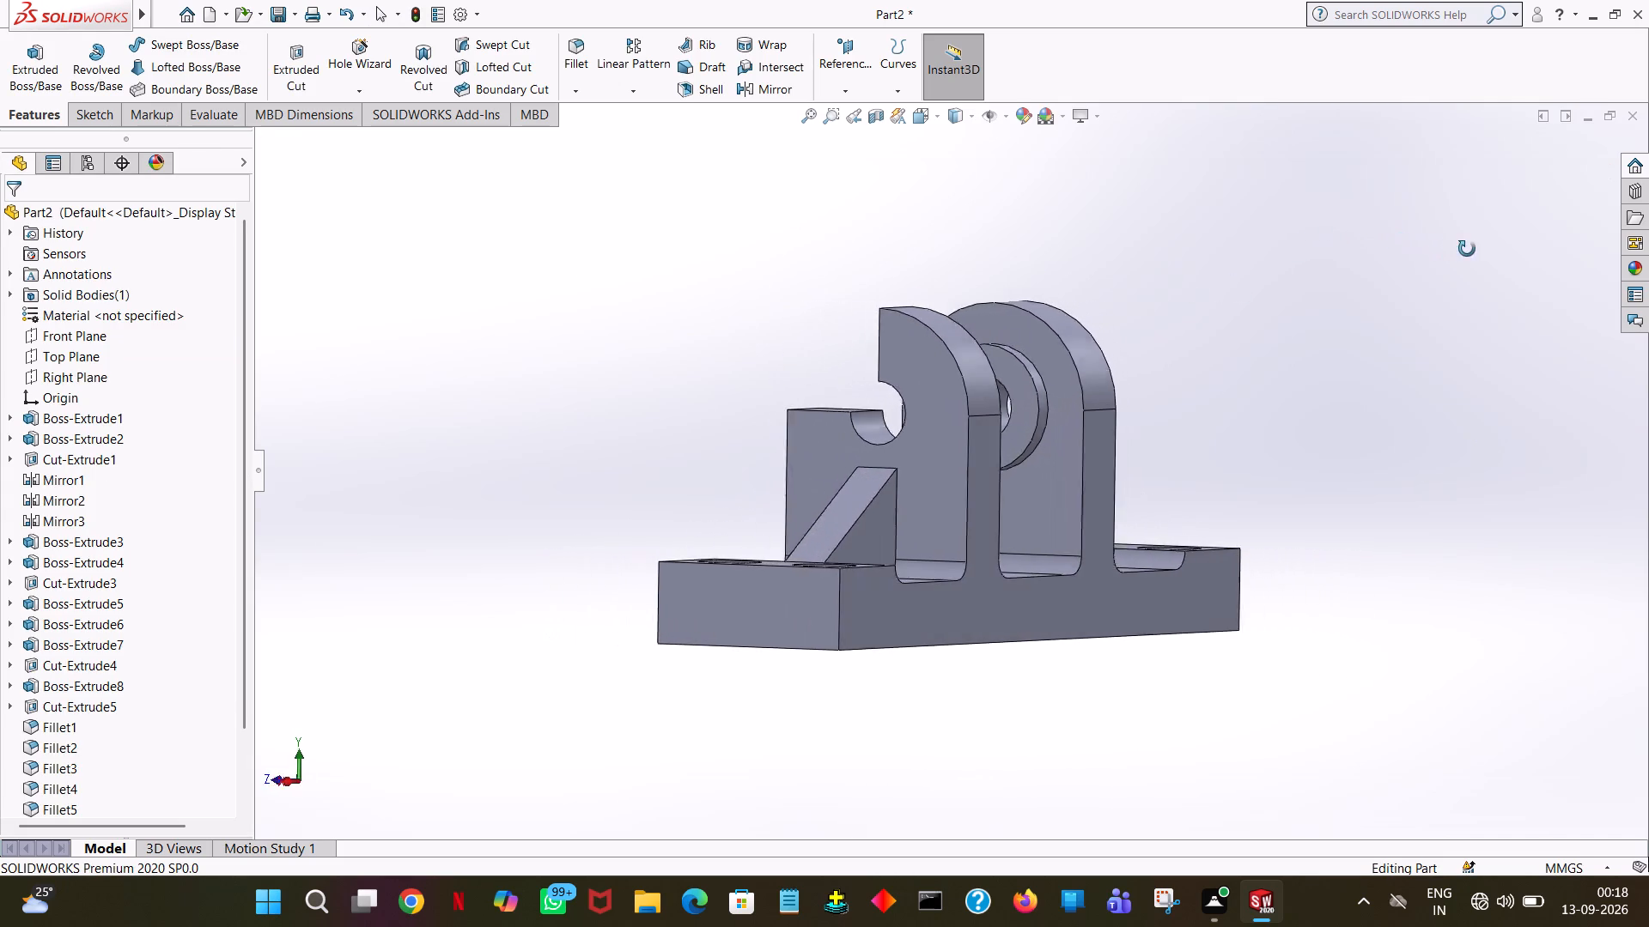
middle_drag(1467, 249, 1648, 267)
middle_drag(1507, 404, 1243, 477)
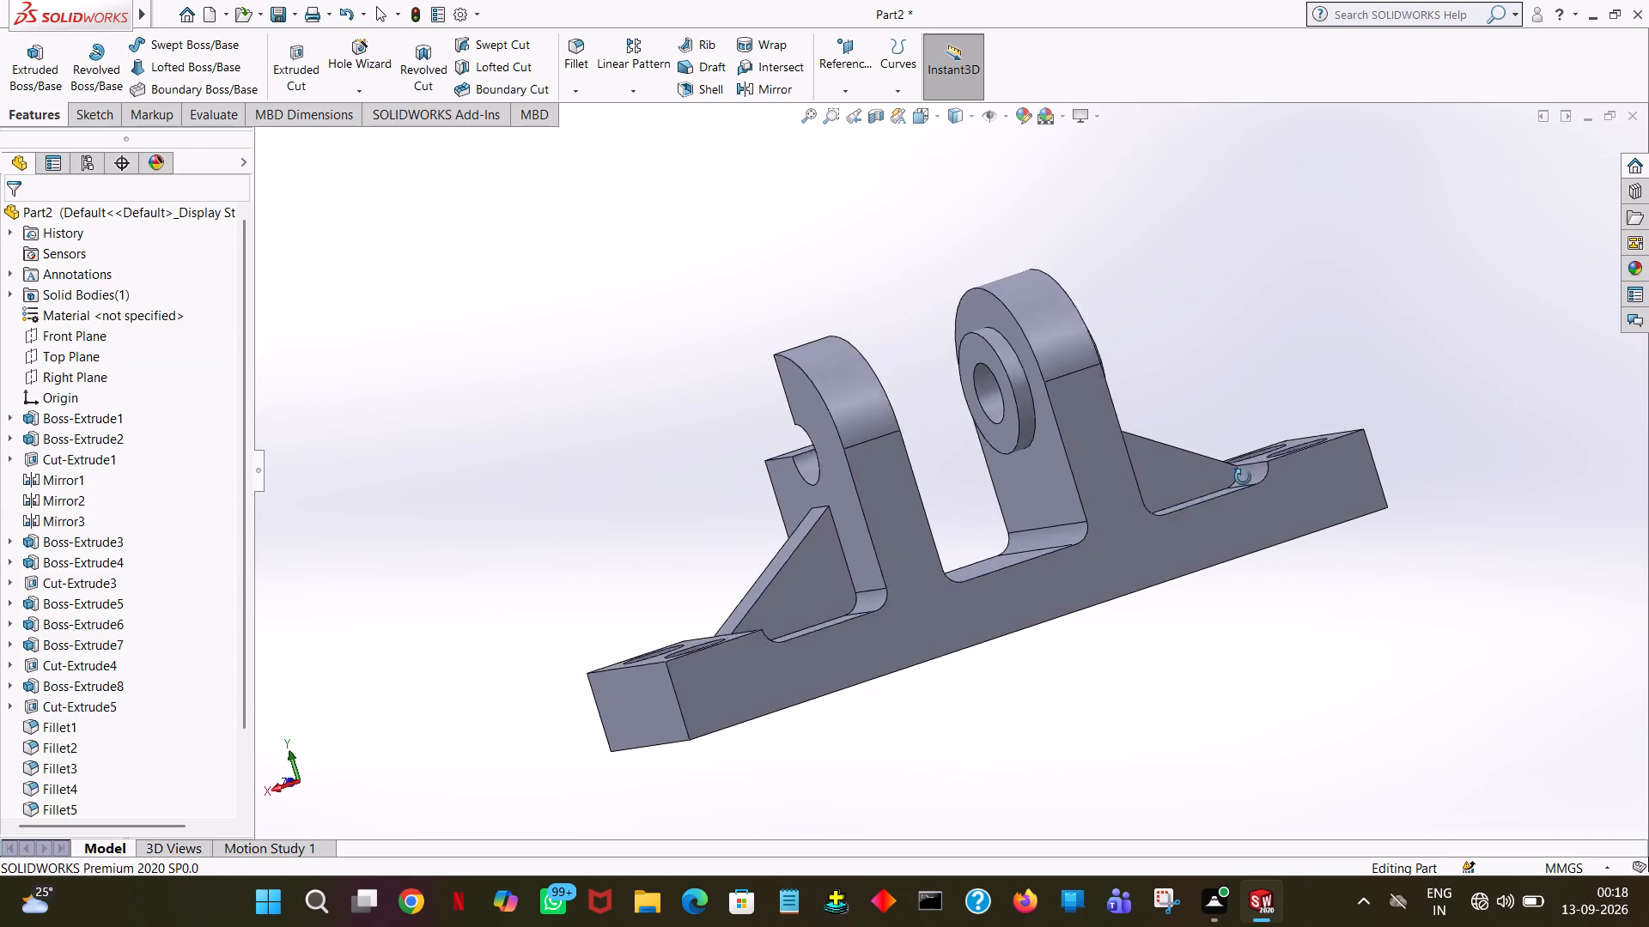
middle_drag(1243, 477, 1260, 618)
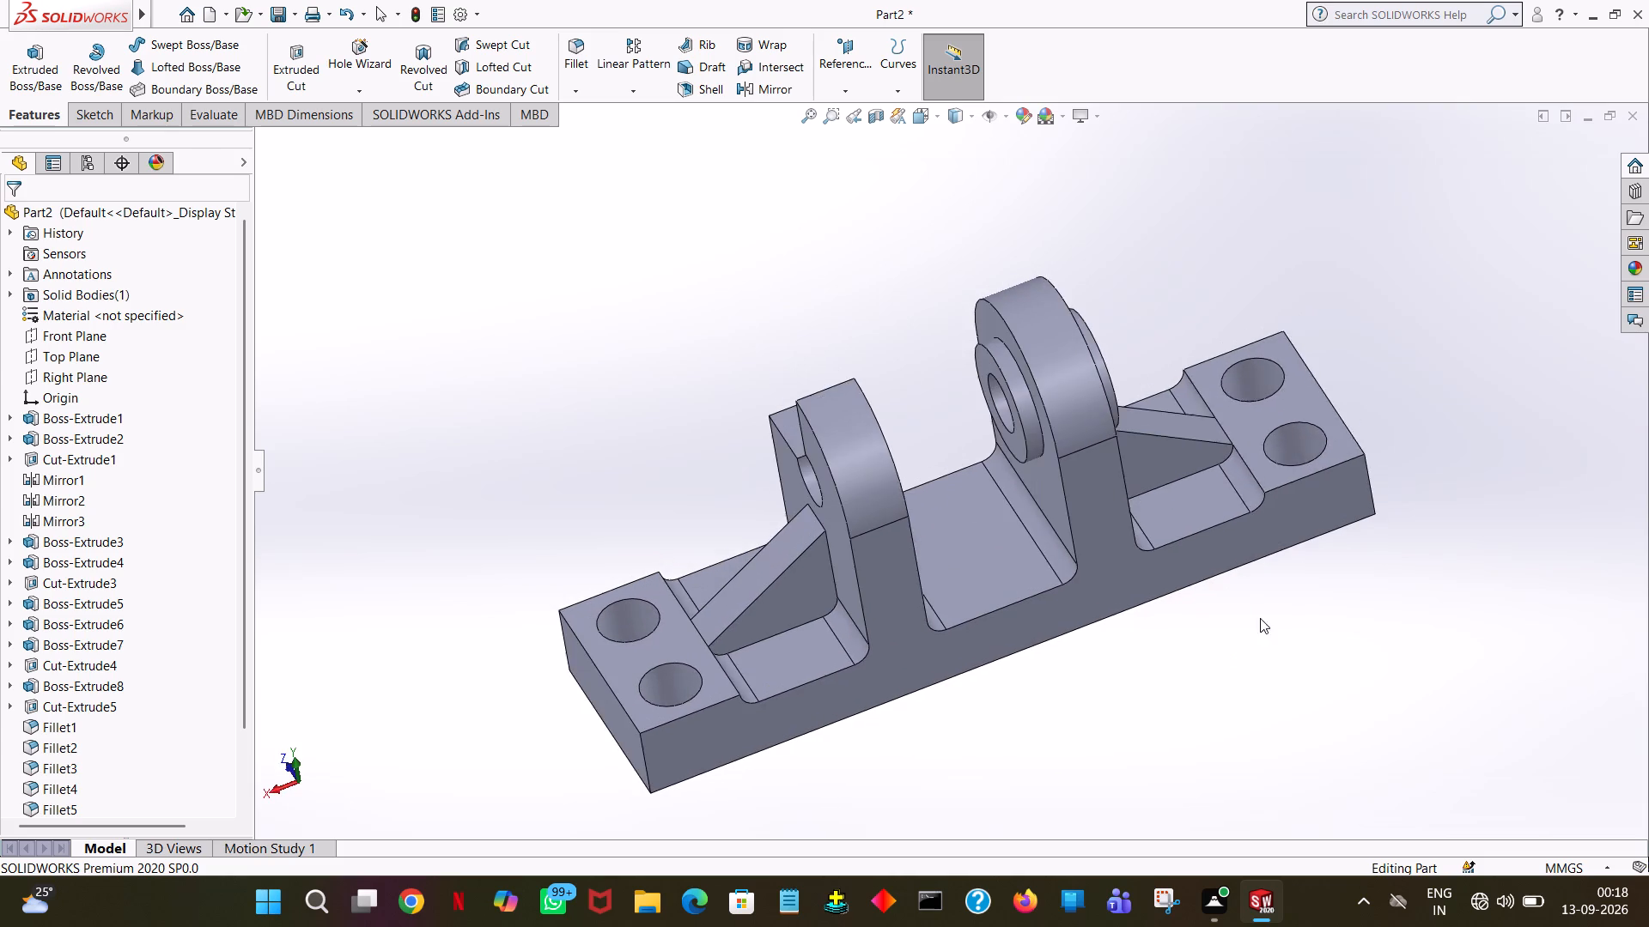
middle_drag(1260, 618, 1257, 639)
middle_drag(1277, 376, 1526, 564)
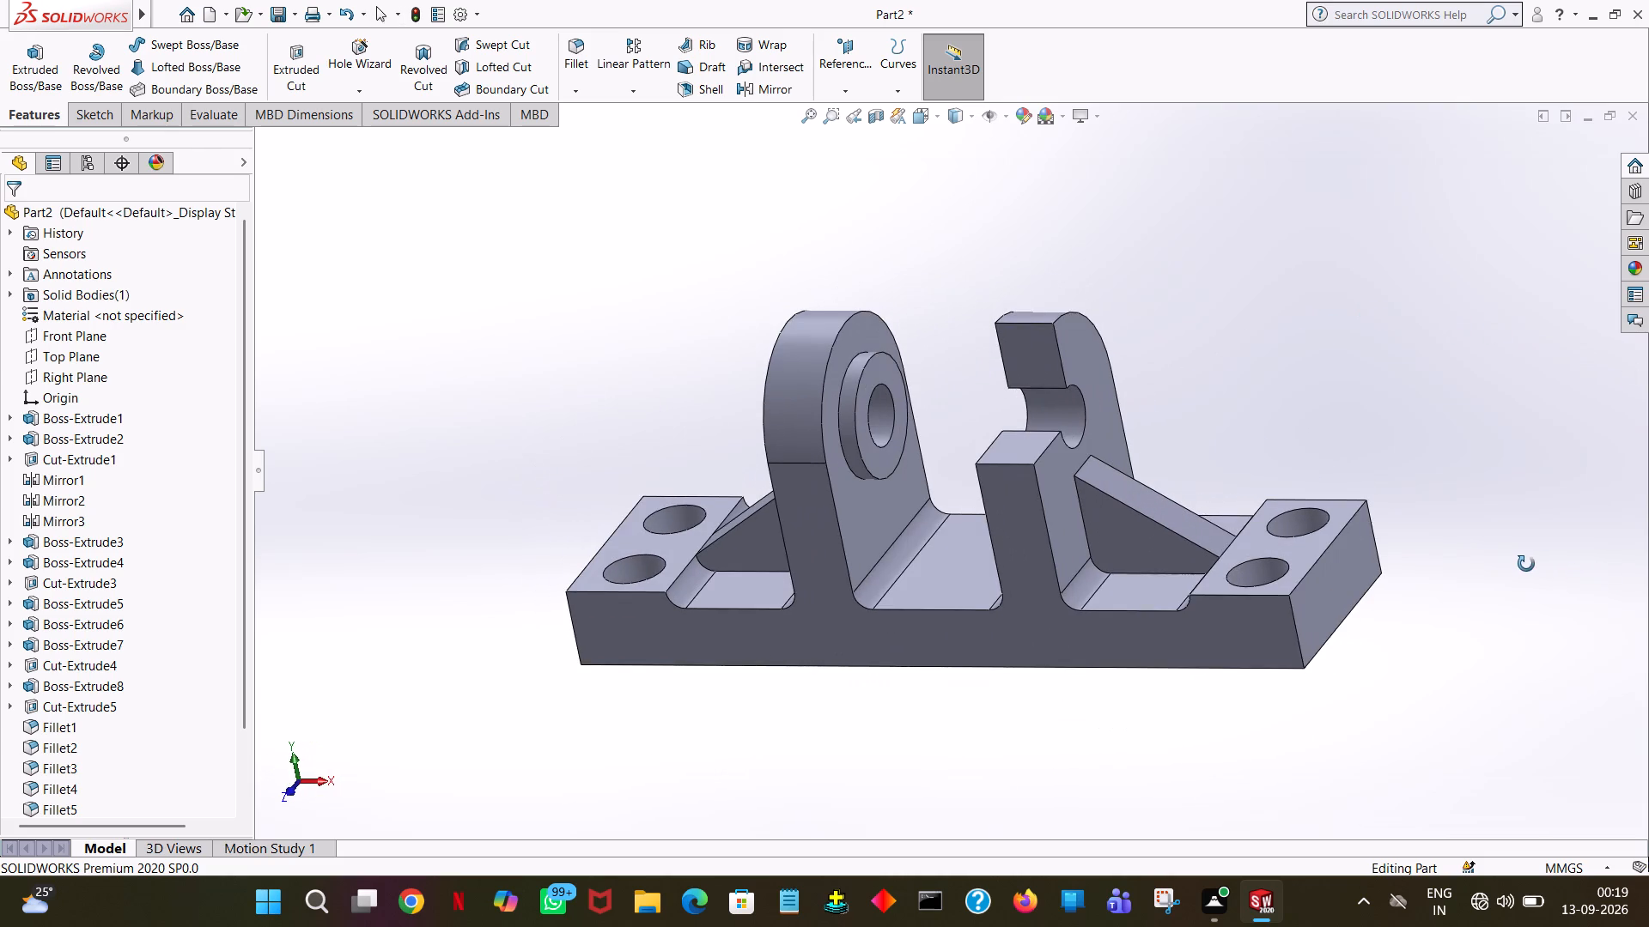
middle_drag(1526, 564, 1530, 564)
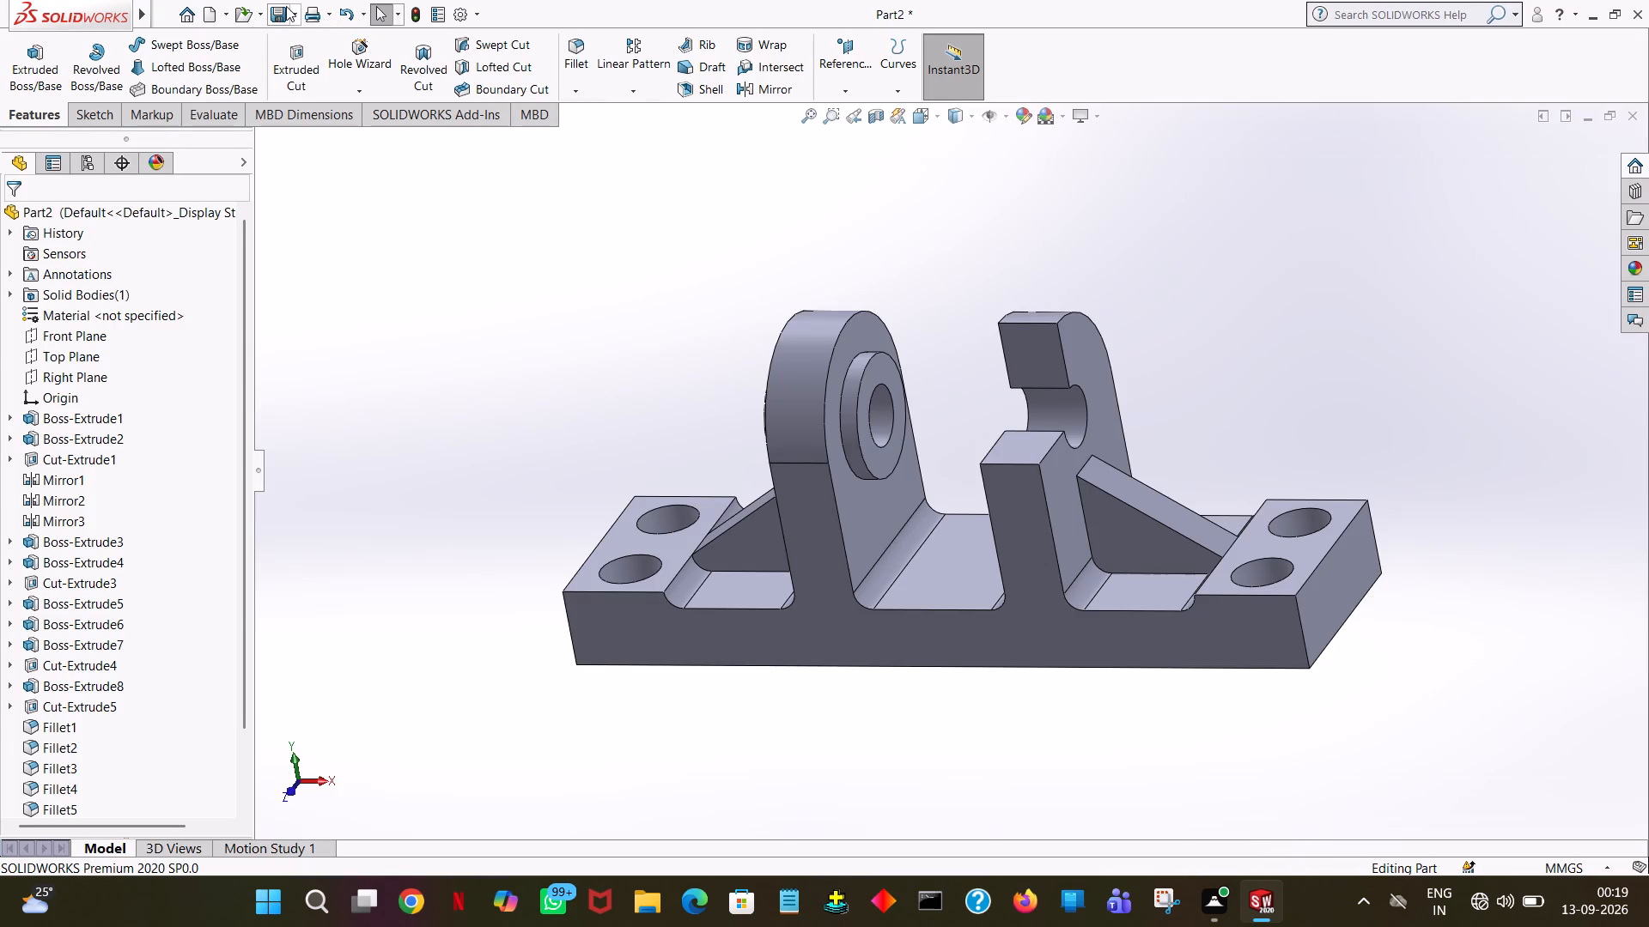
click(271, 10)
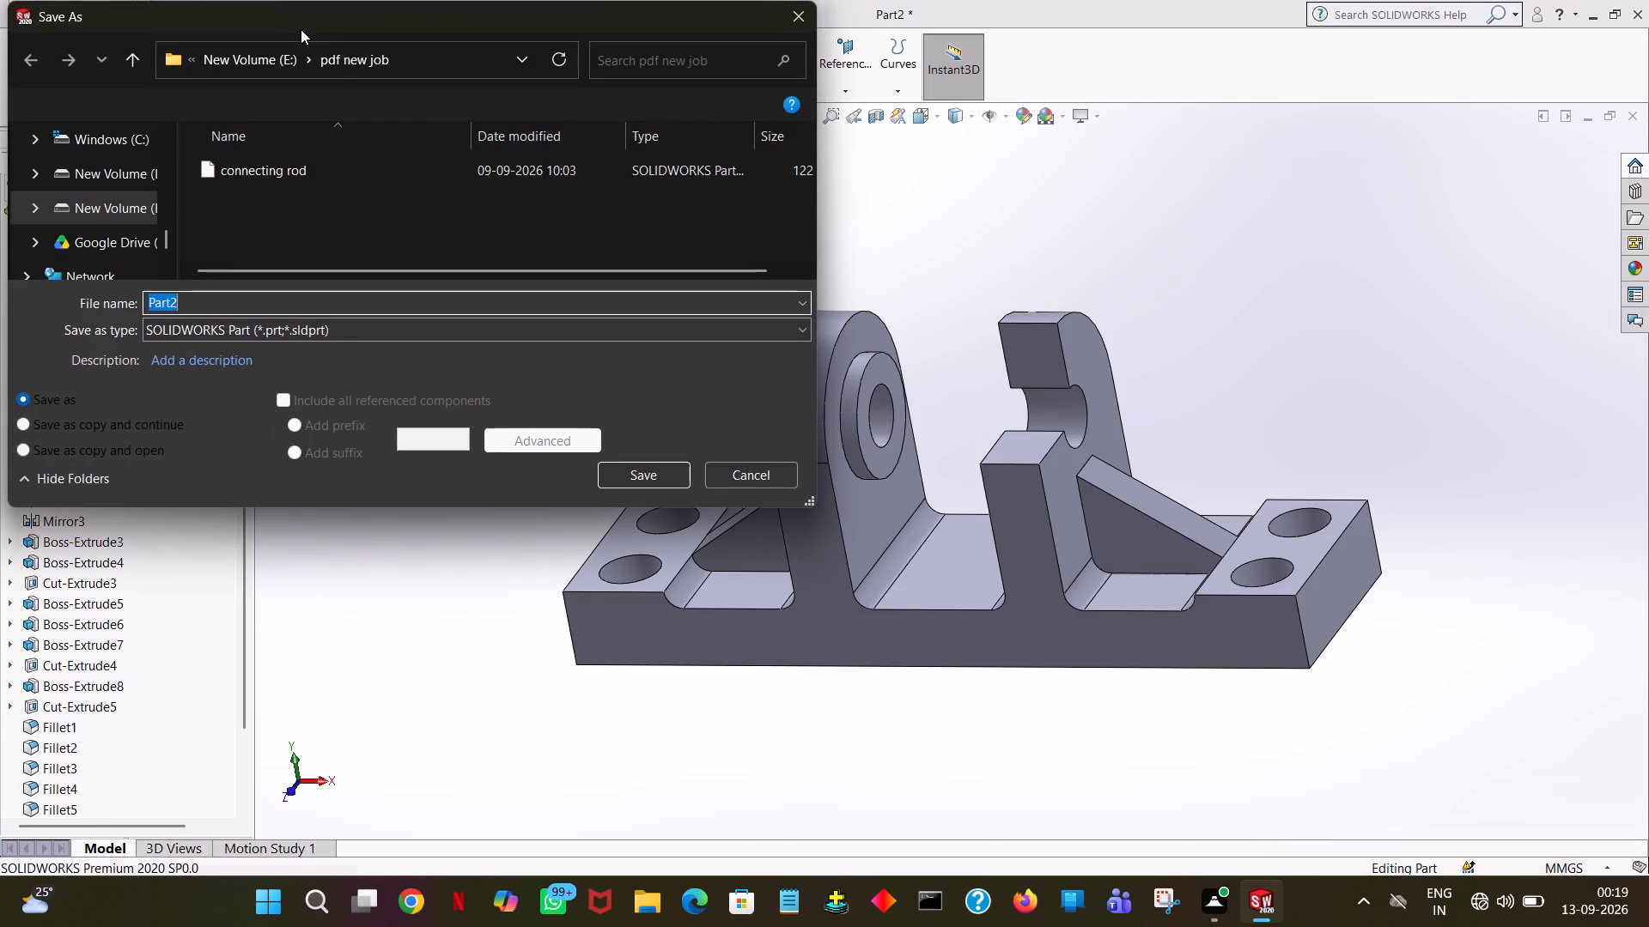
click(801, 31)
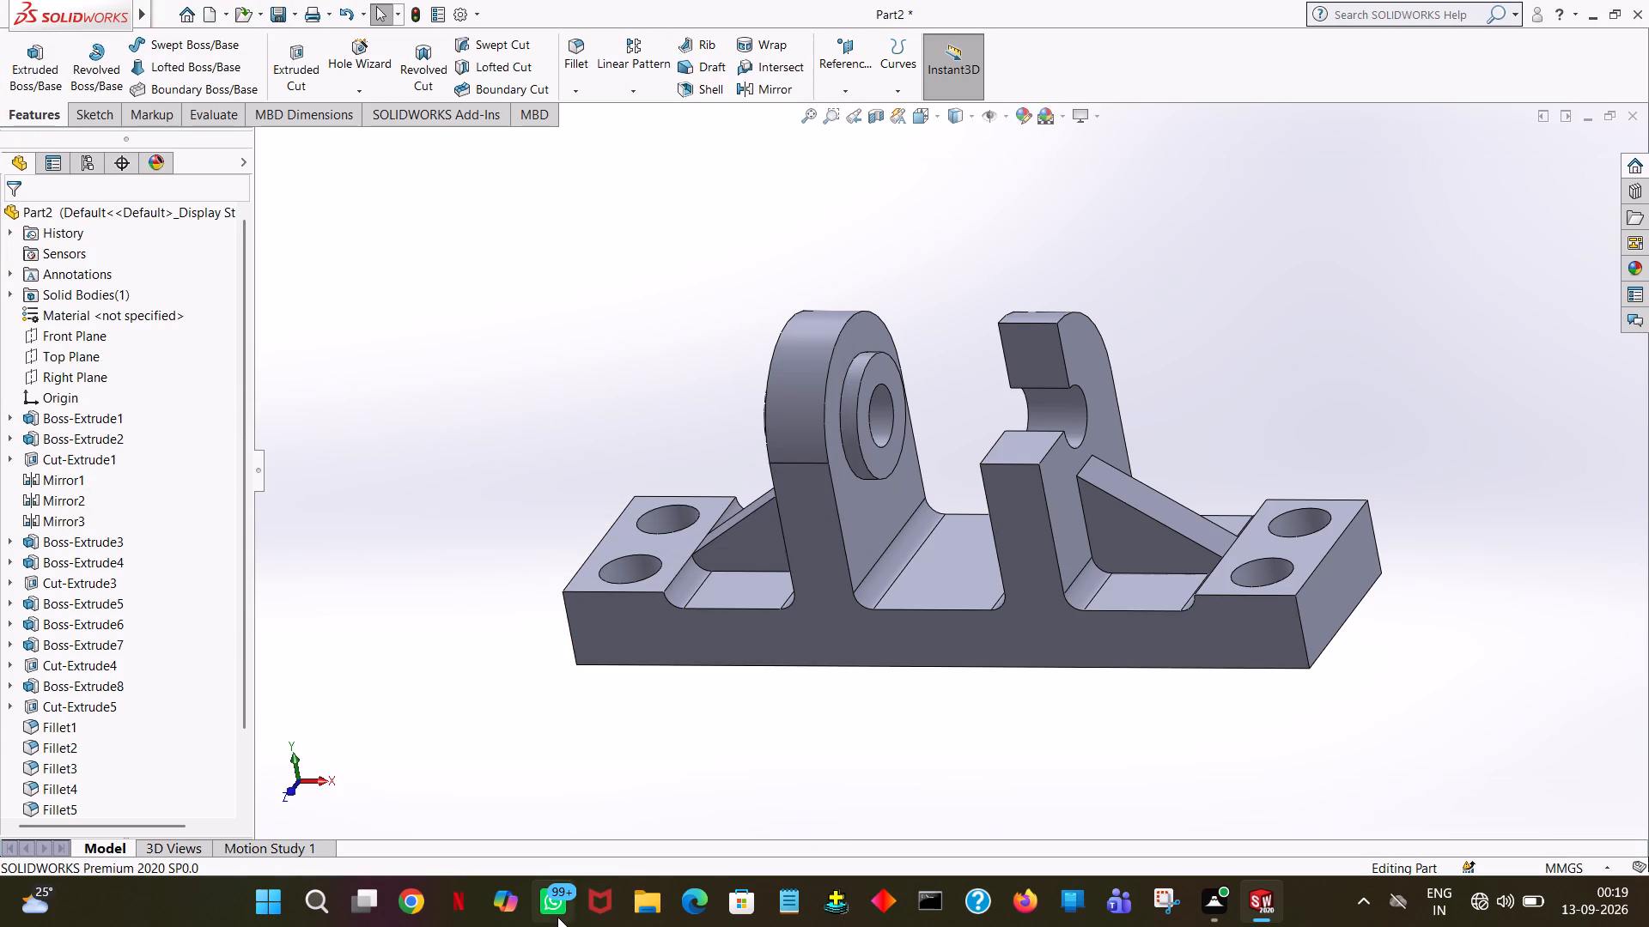
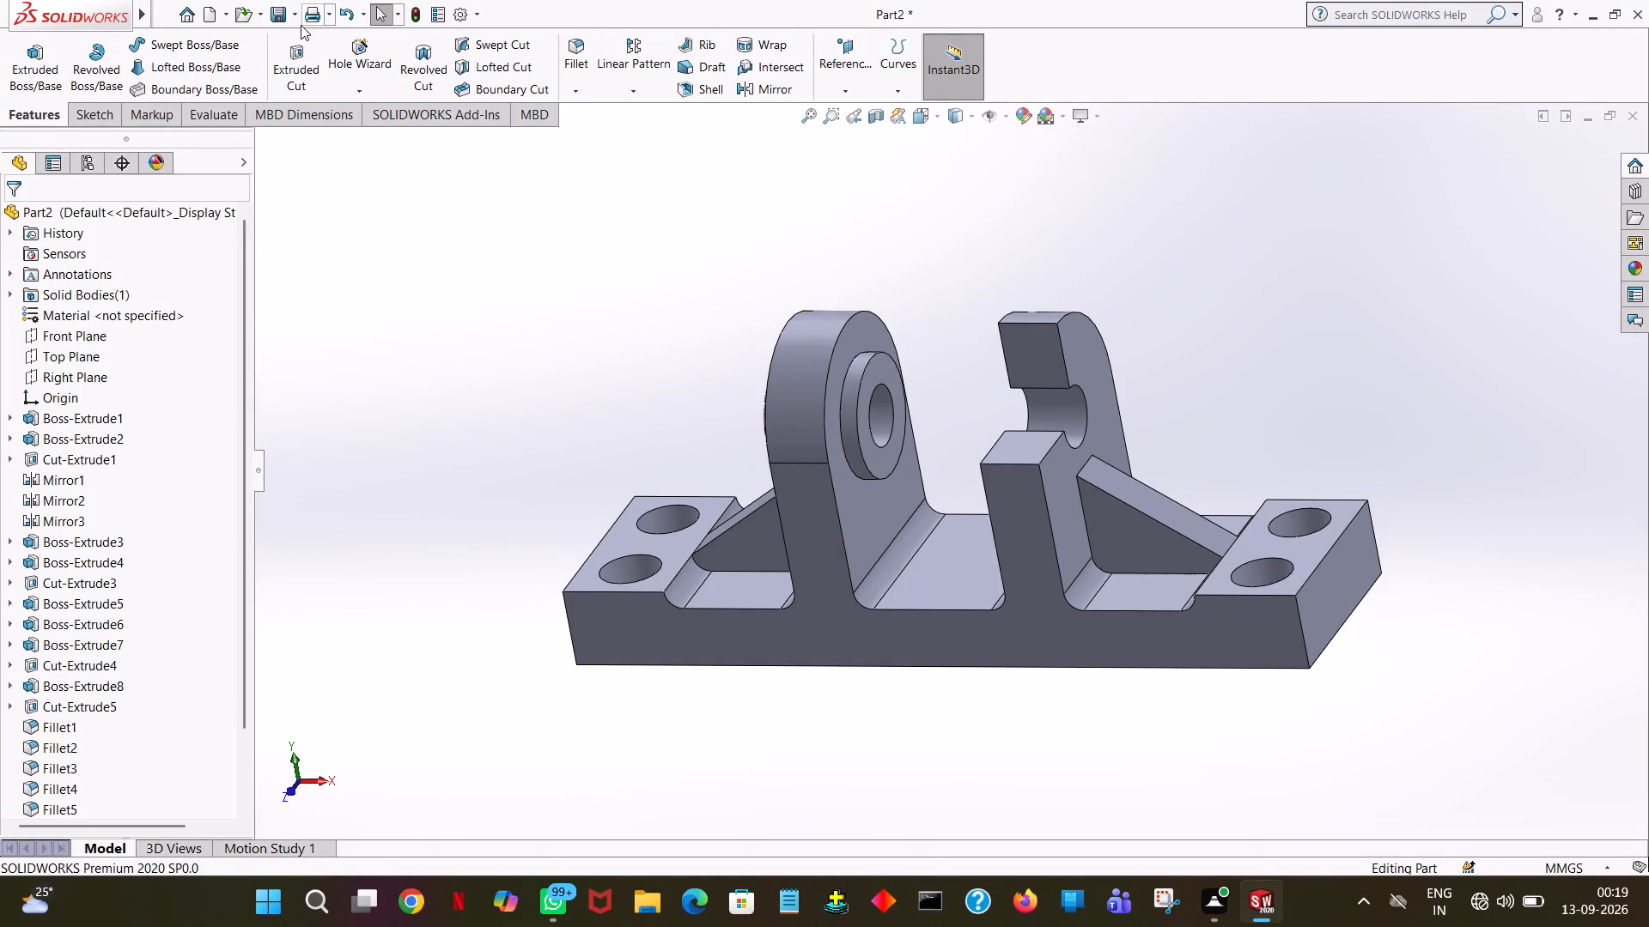
Save the part as a PDF in "pdf new job", named "Pulley Assembly (consisting of the Base Support Bracket, Grooved Pulley, and Retaining Pin)".
click(275, 11)
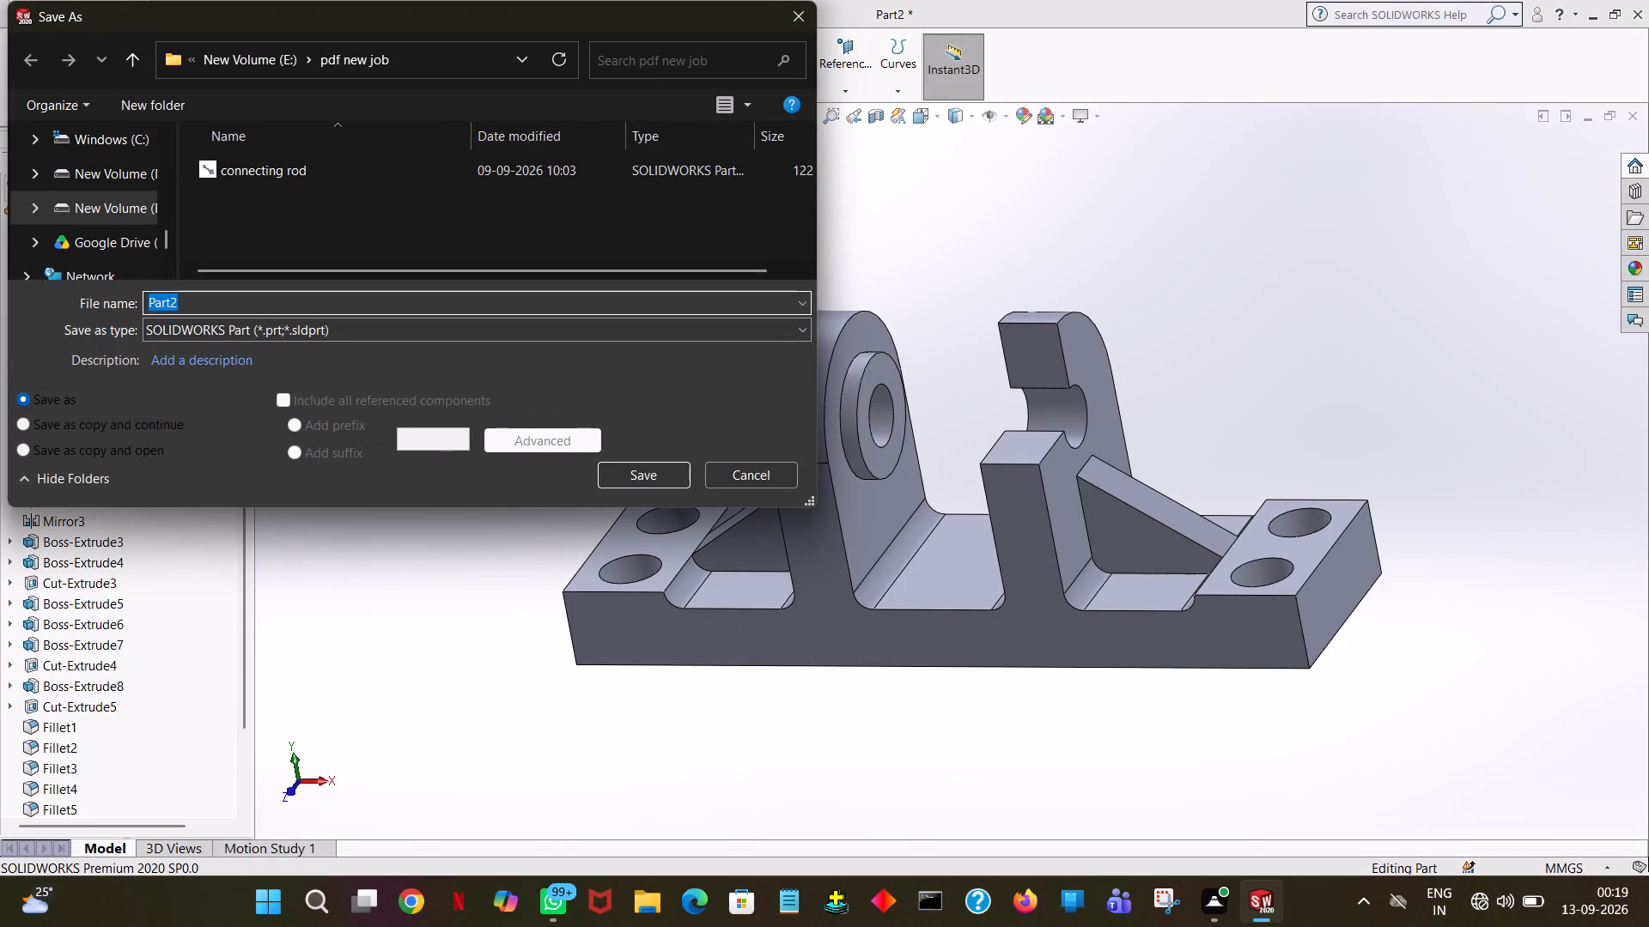
click(275, 306)
drag(275, 306, 86, 301)
right_click(140, 294)
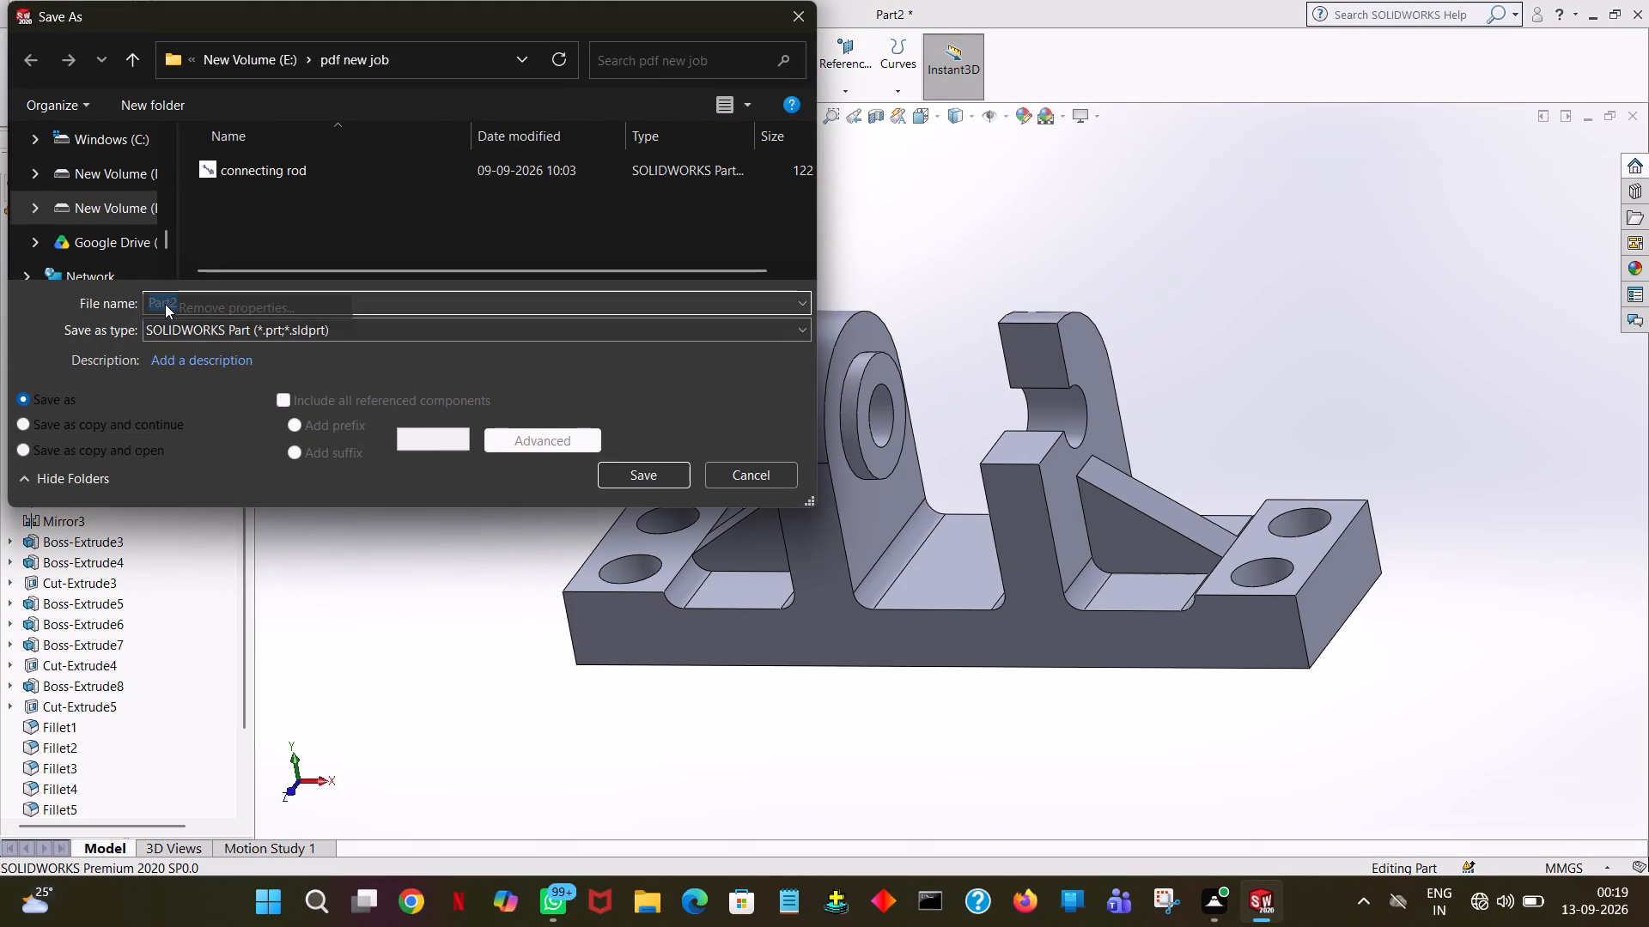
click(350, 294)
click(350, 294)
click(448, 313)
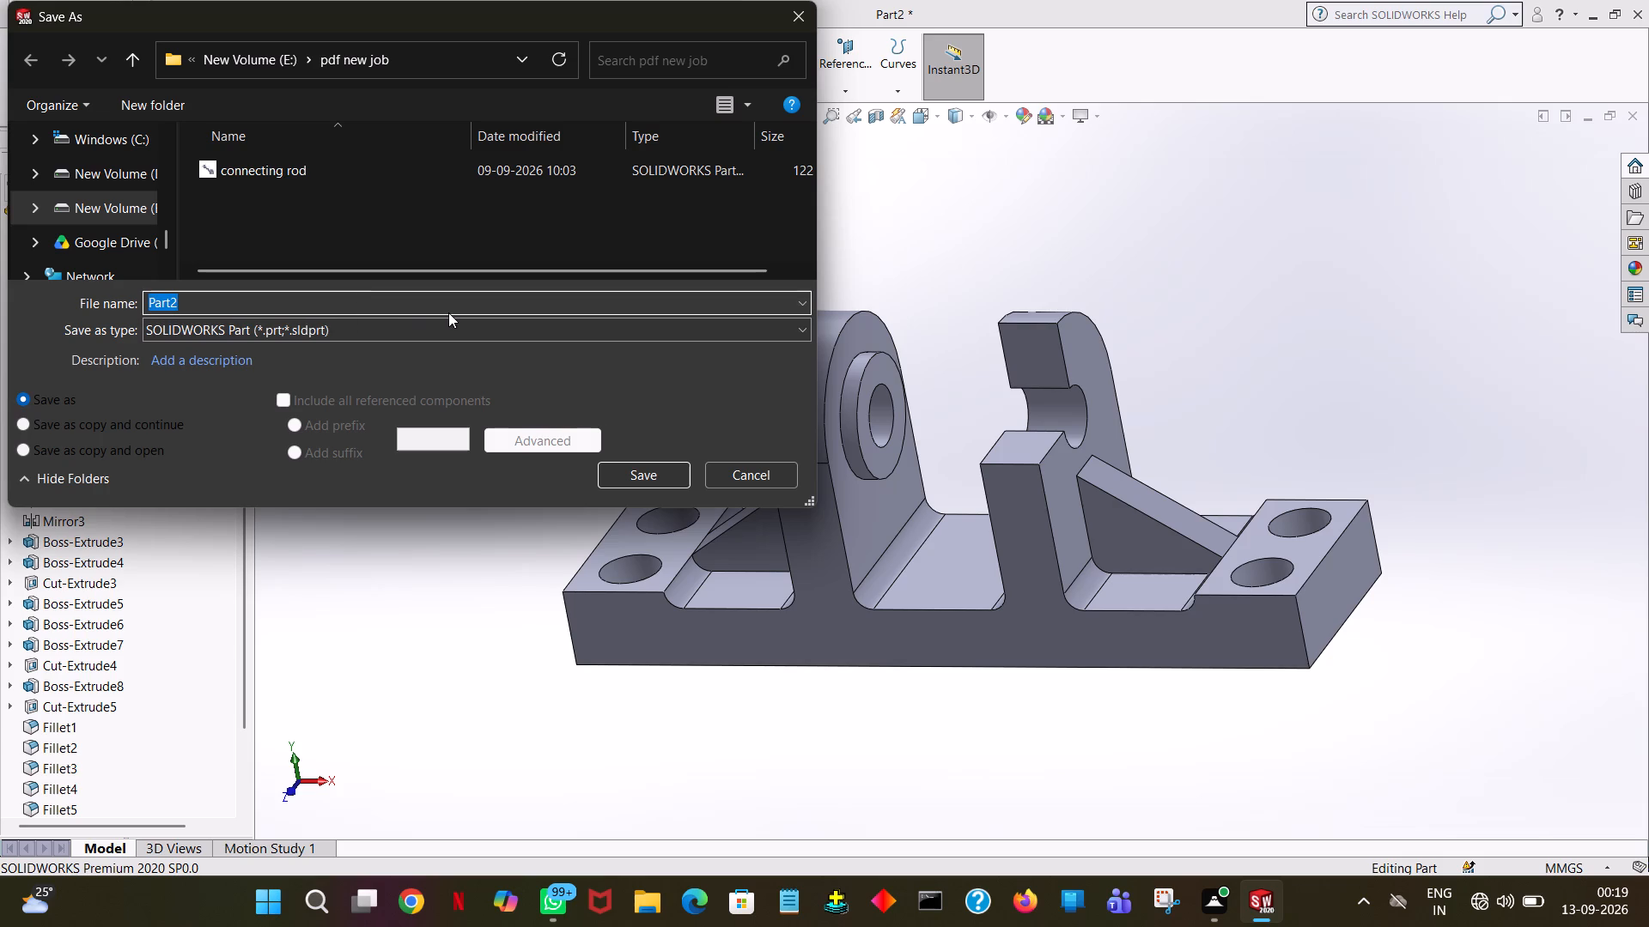
key(BackSpace)
click(370, 298)
right_click(370, 298)
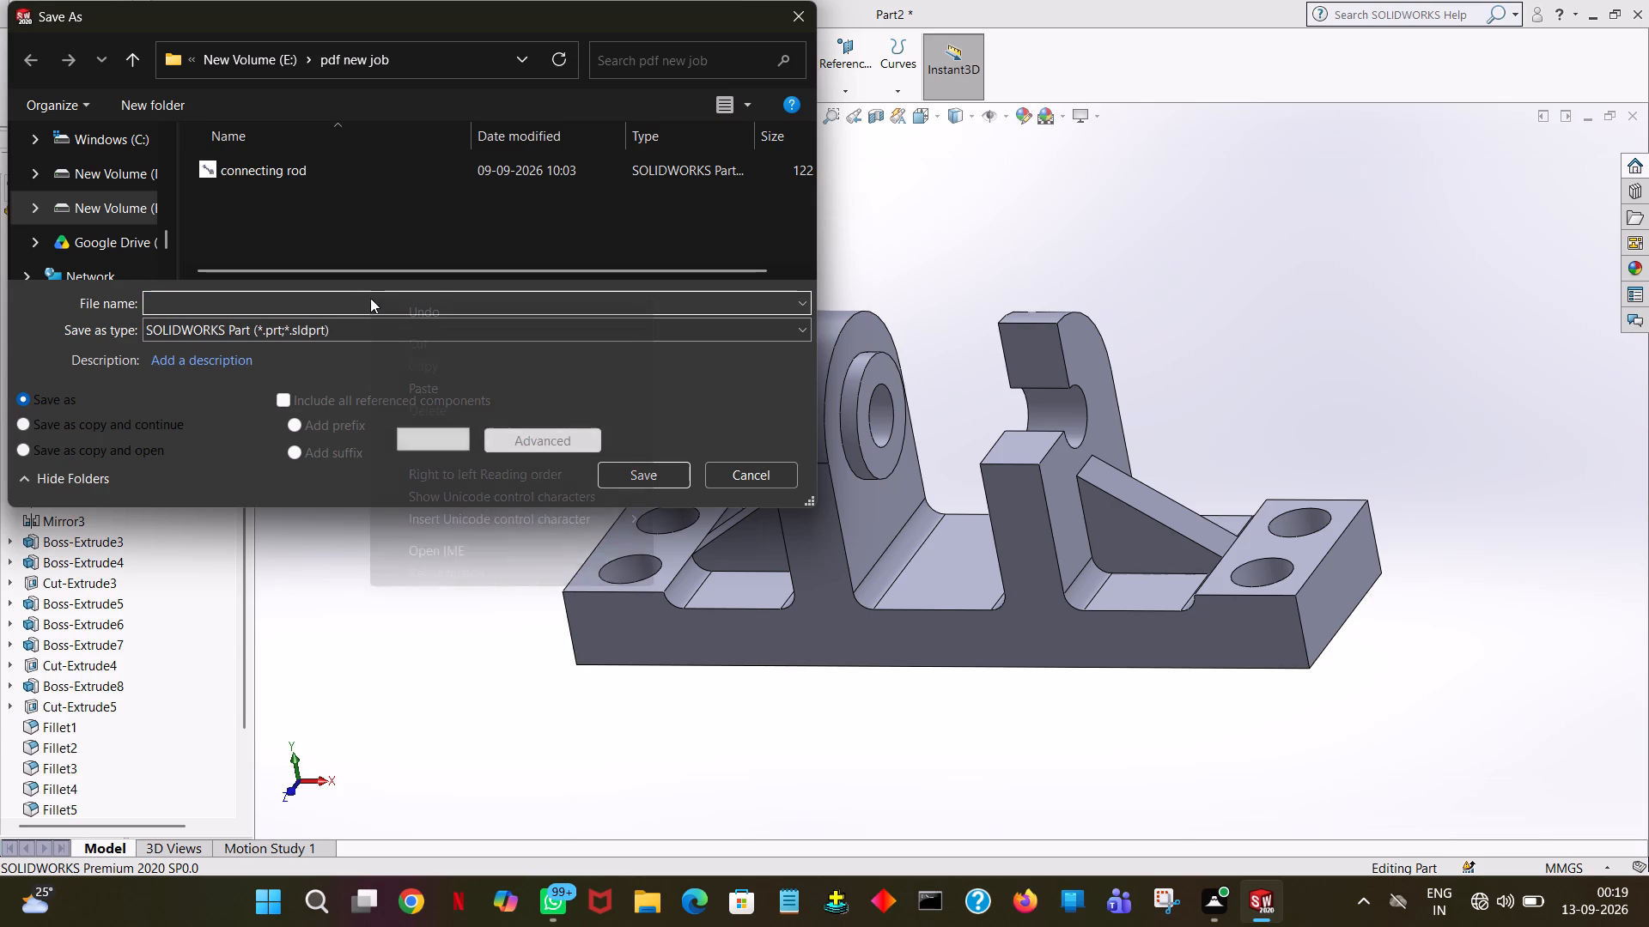
click(439, 396)
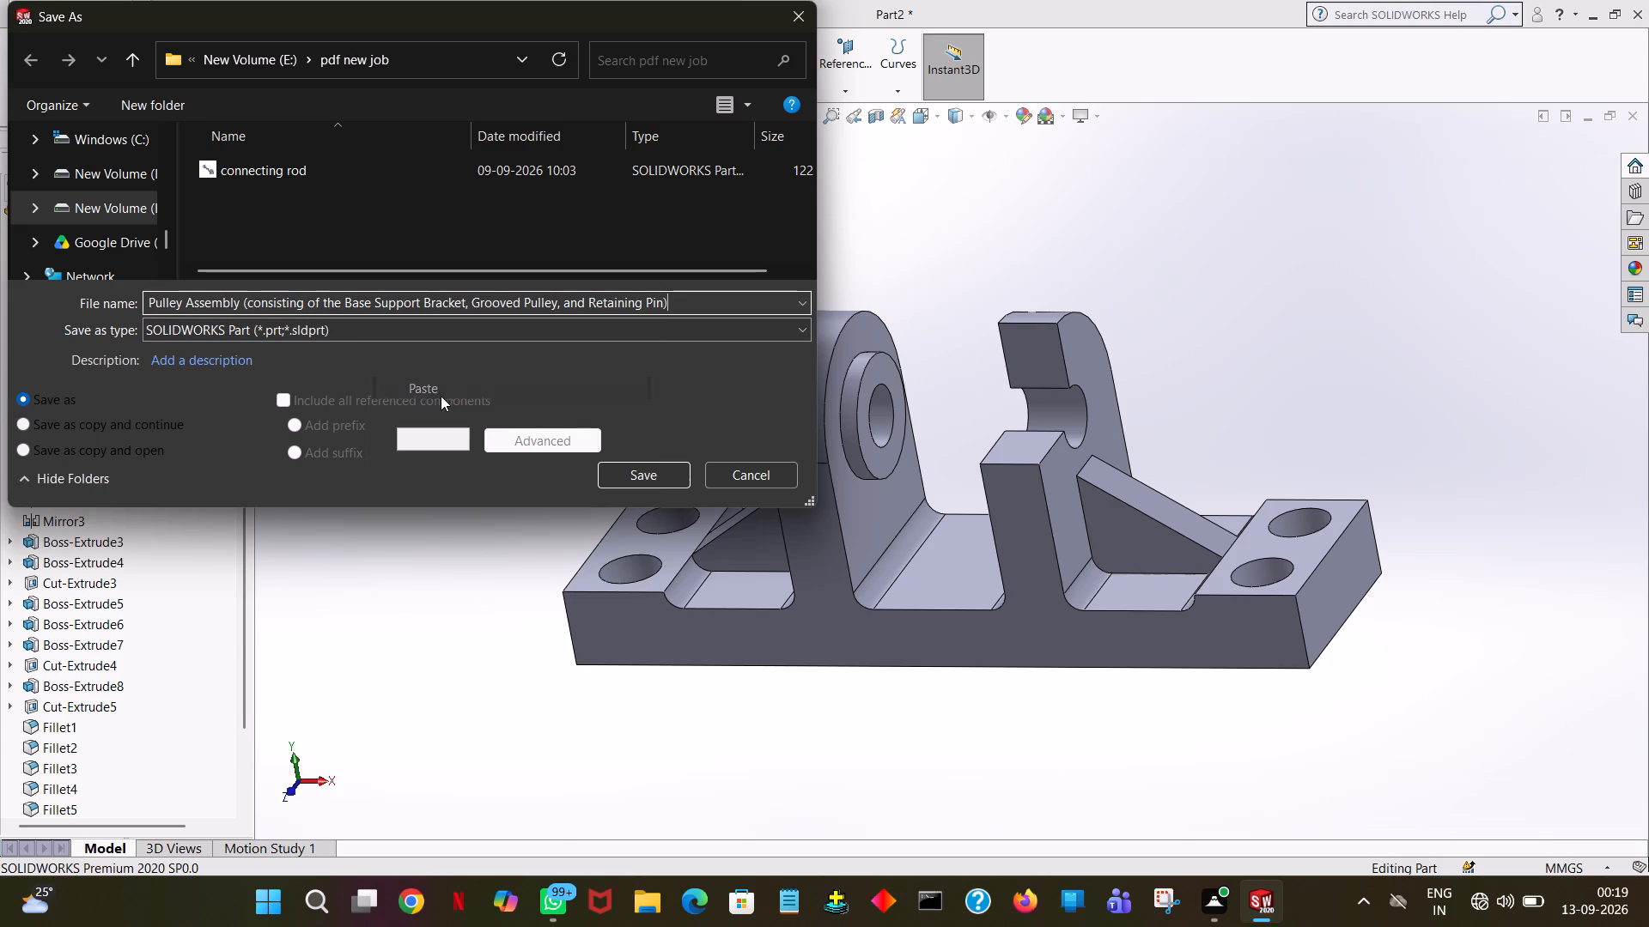
click(527, 337)
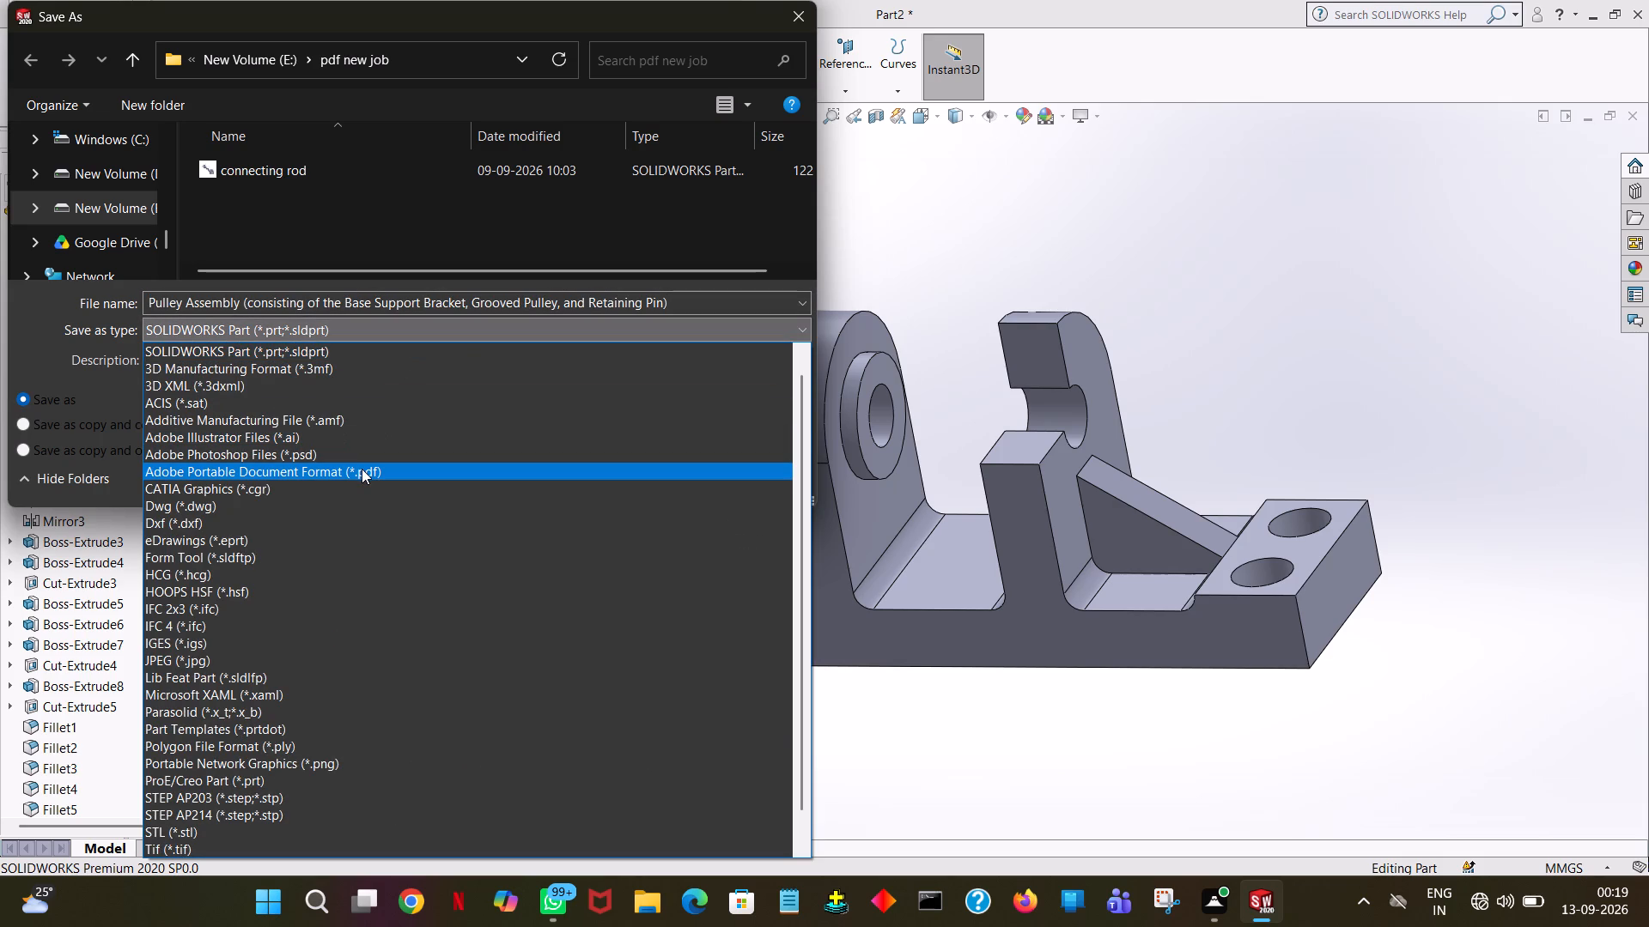
click(377, 473)
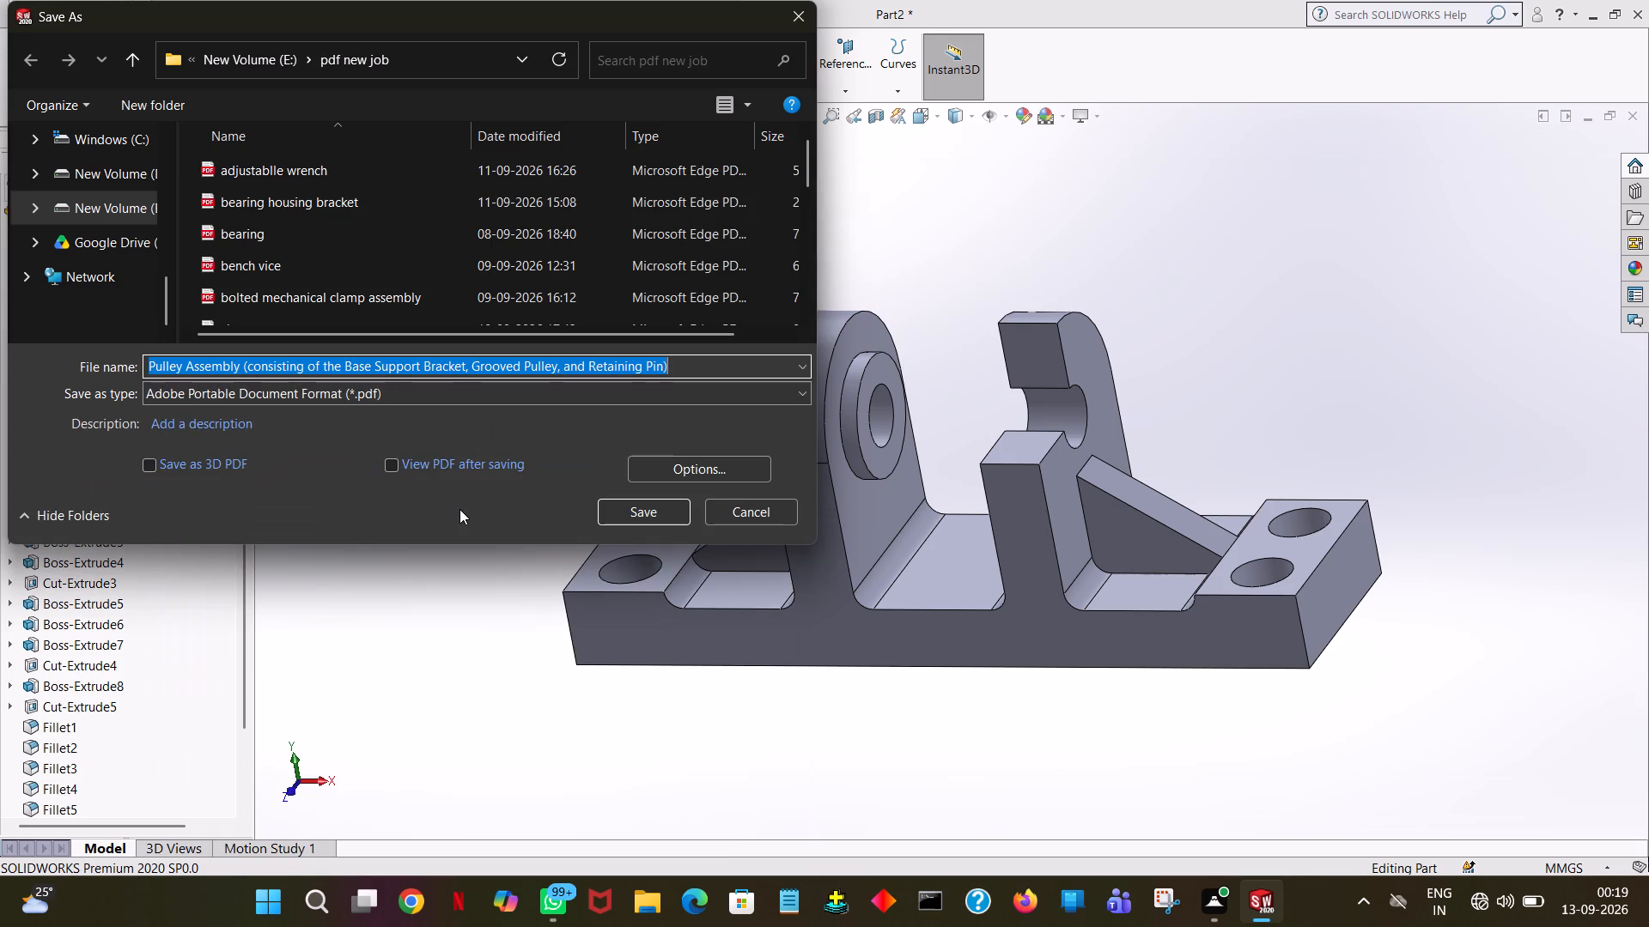
click(661, 512)
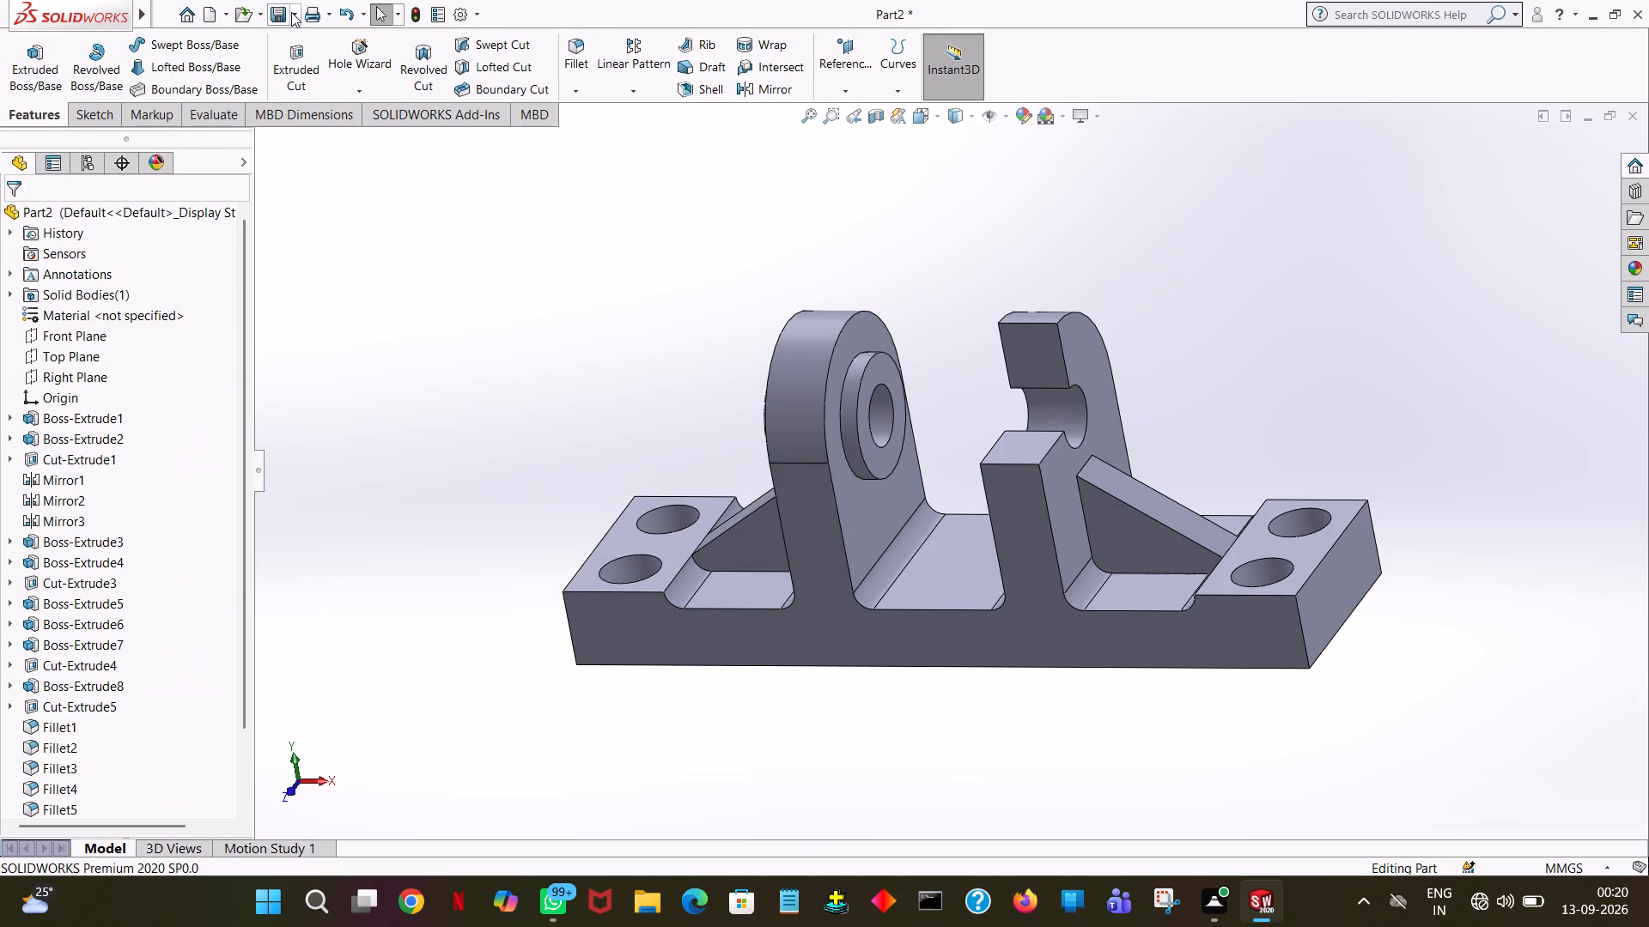
Save the model as a SOLIDWORKS part under the same Pulley Assembly name in the "desighn new job" folder on drive E.
click(291, 12)
click(310, 39)
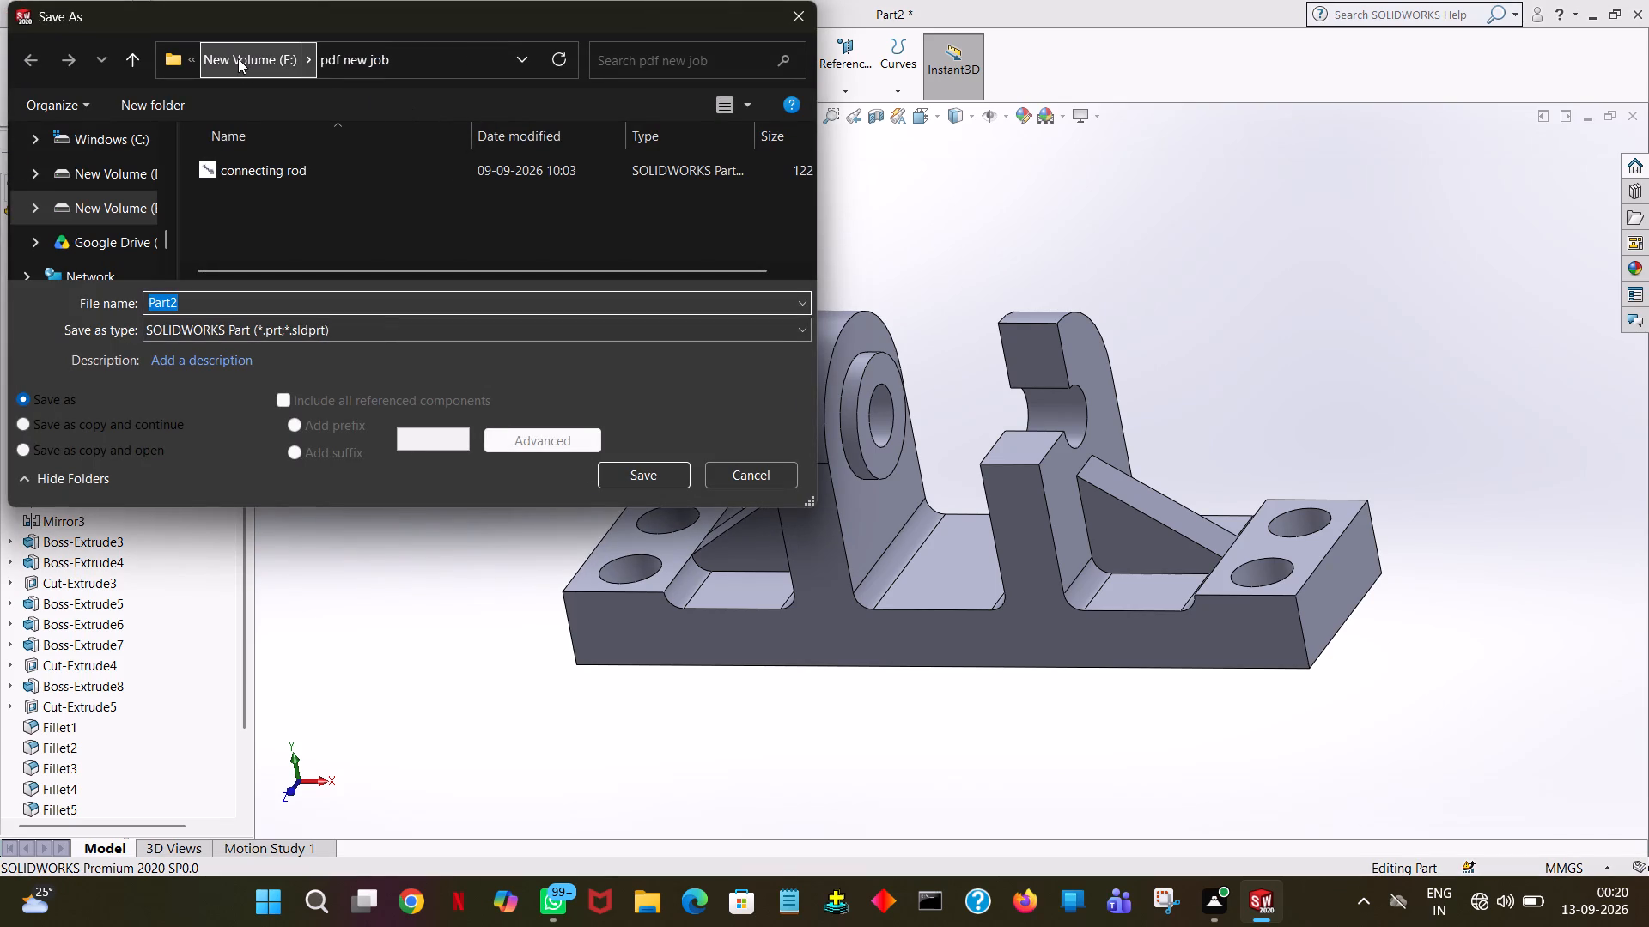
click(238, 58)
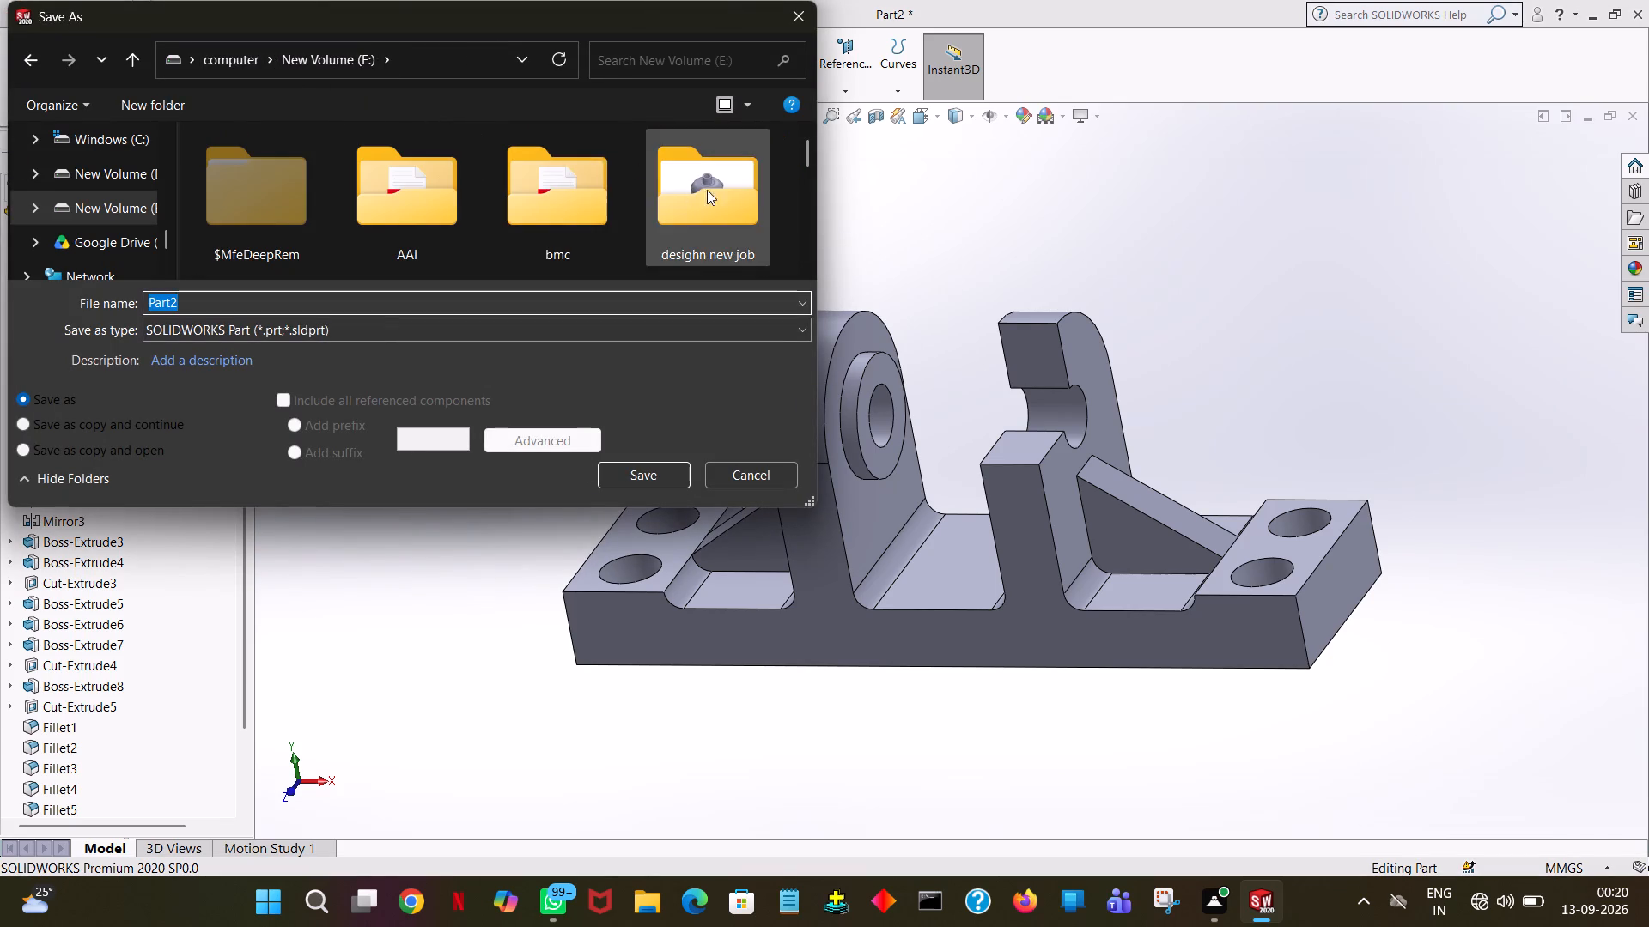
double_click(745, 201)
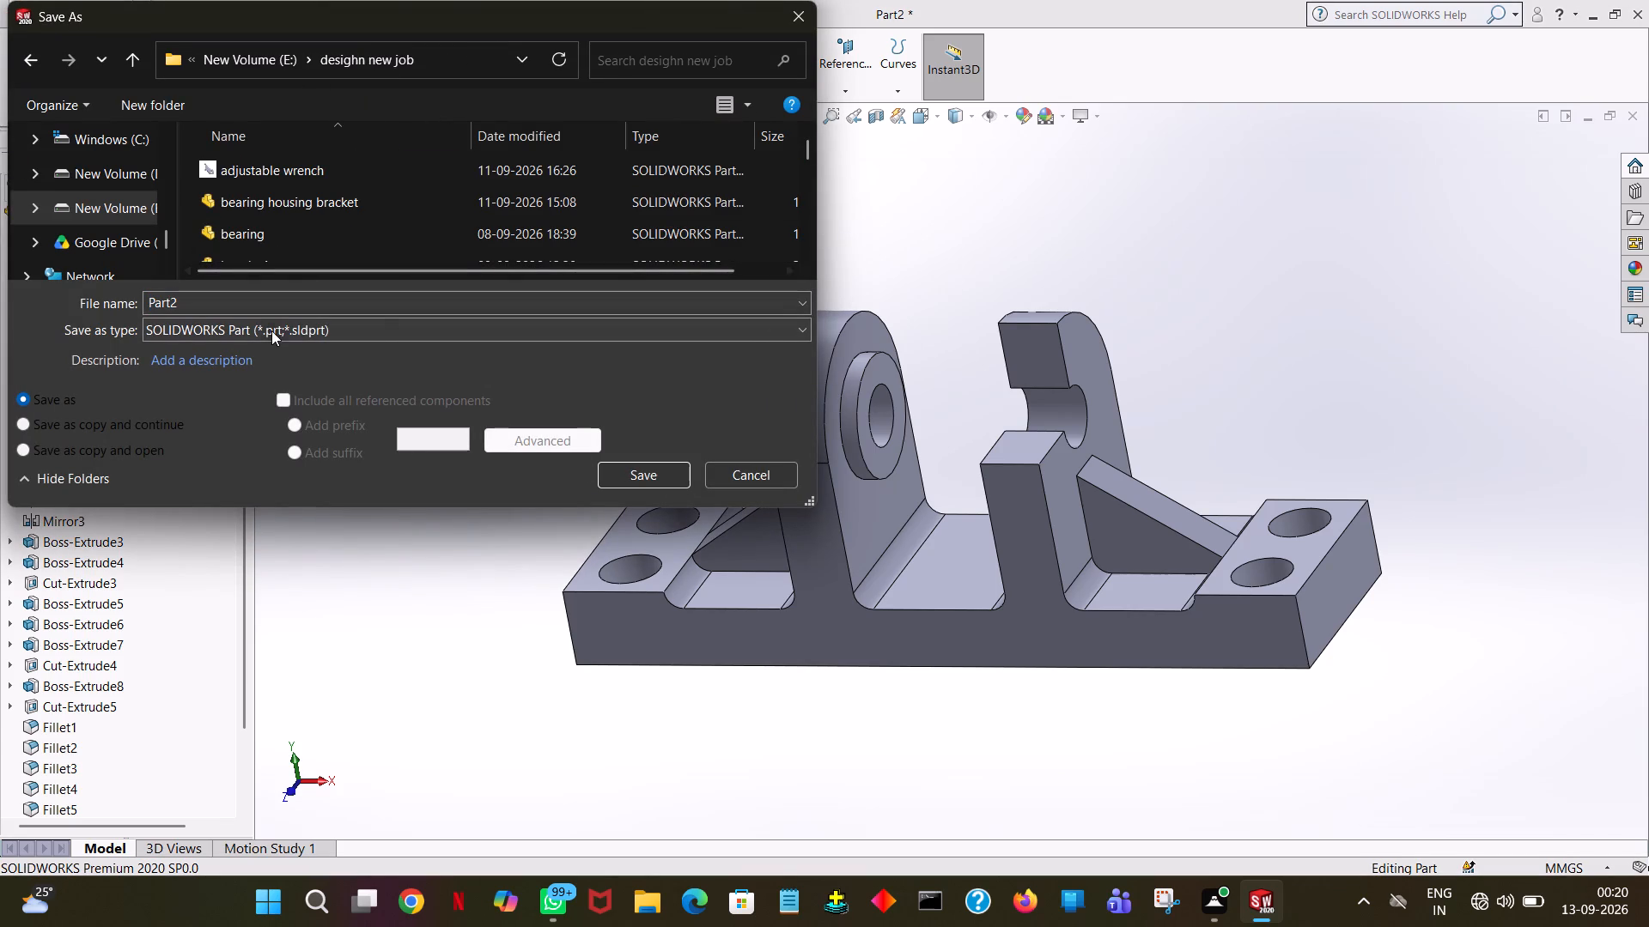
double_click(267, 301)
key(BackSpace)
right_click(267, 301)
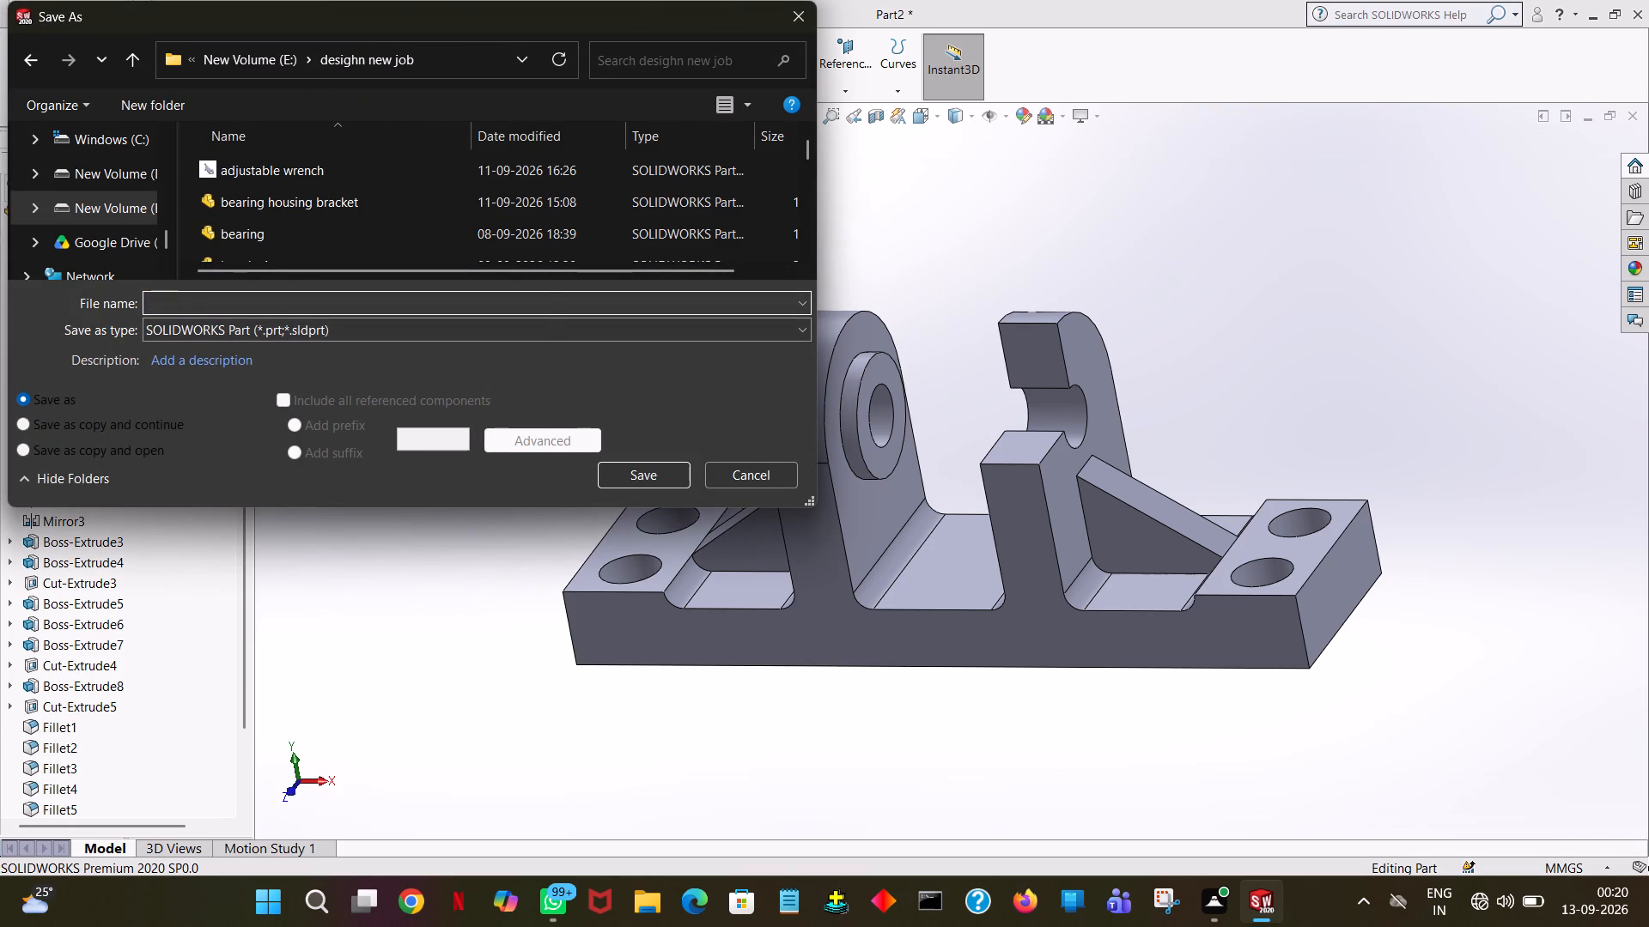
click(336, 384)
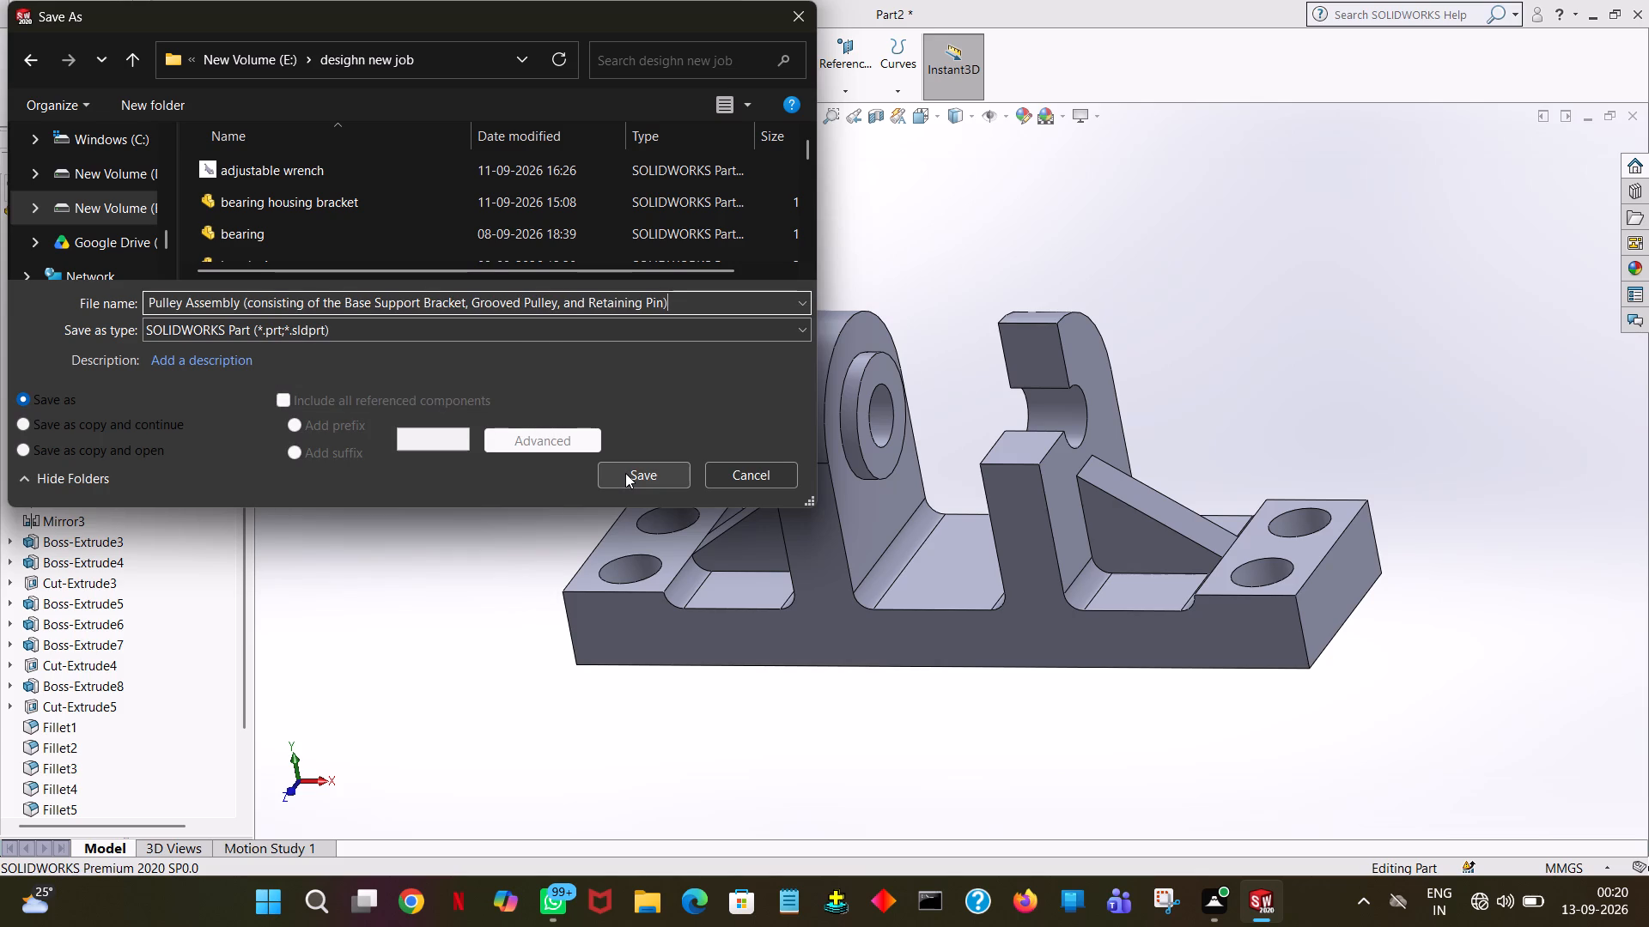
click(625, 473)
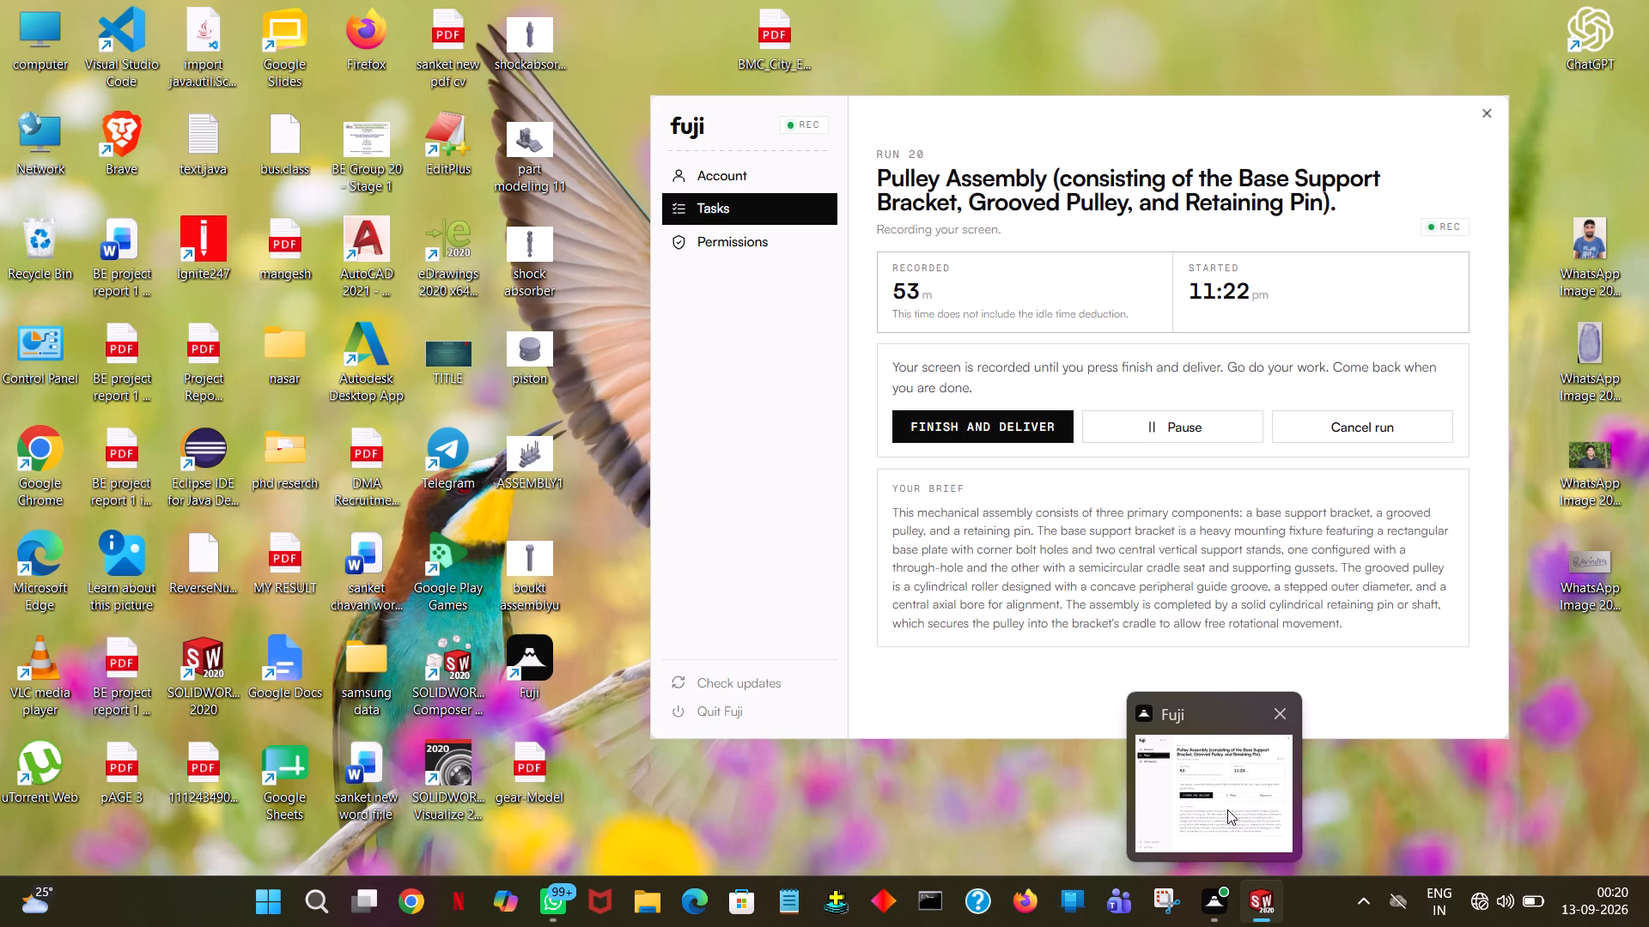
Apply a pale pink color to Boss-Extrude3, the upright with the open cradle slot.
middle_drag(860, 247, 885, 264)
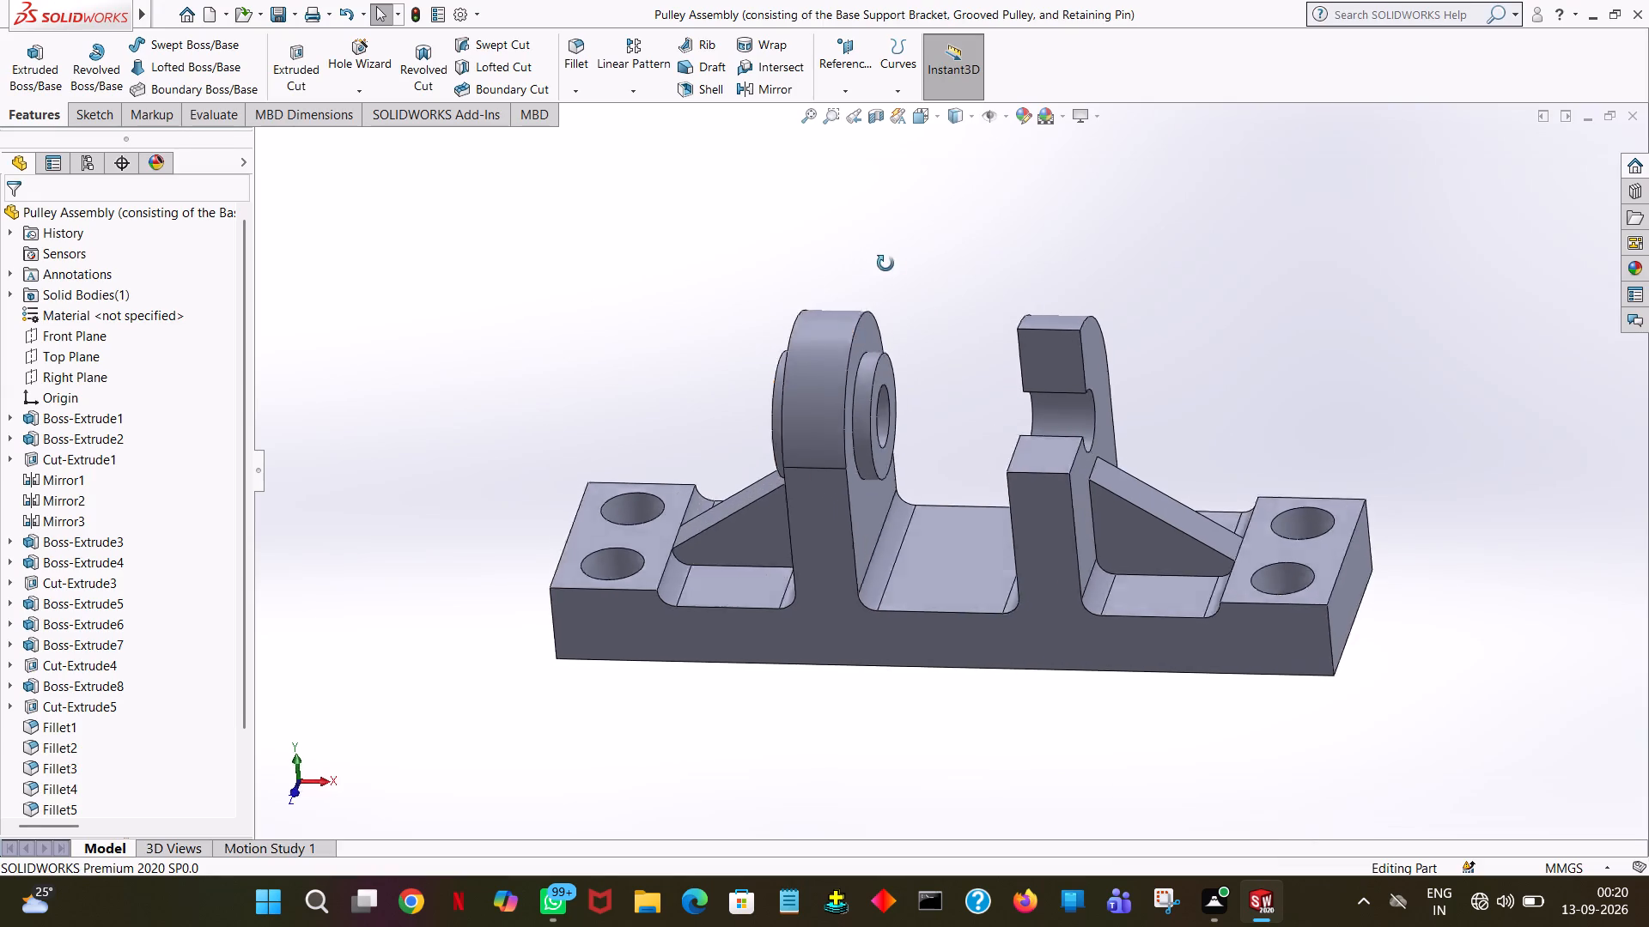
middle_drag(885, 264, 861, 163)
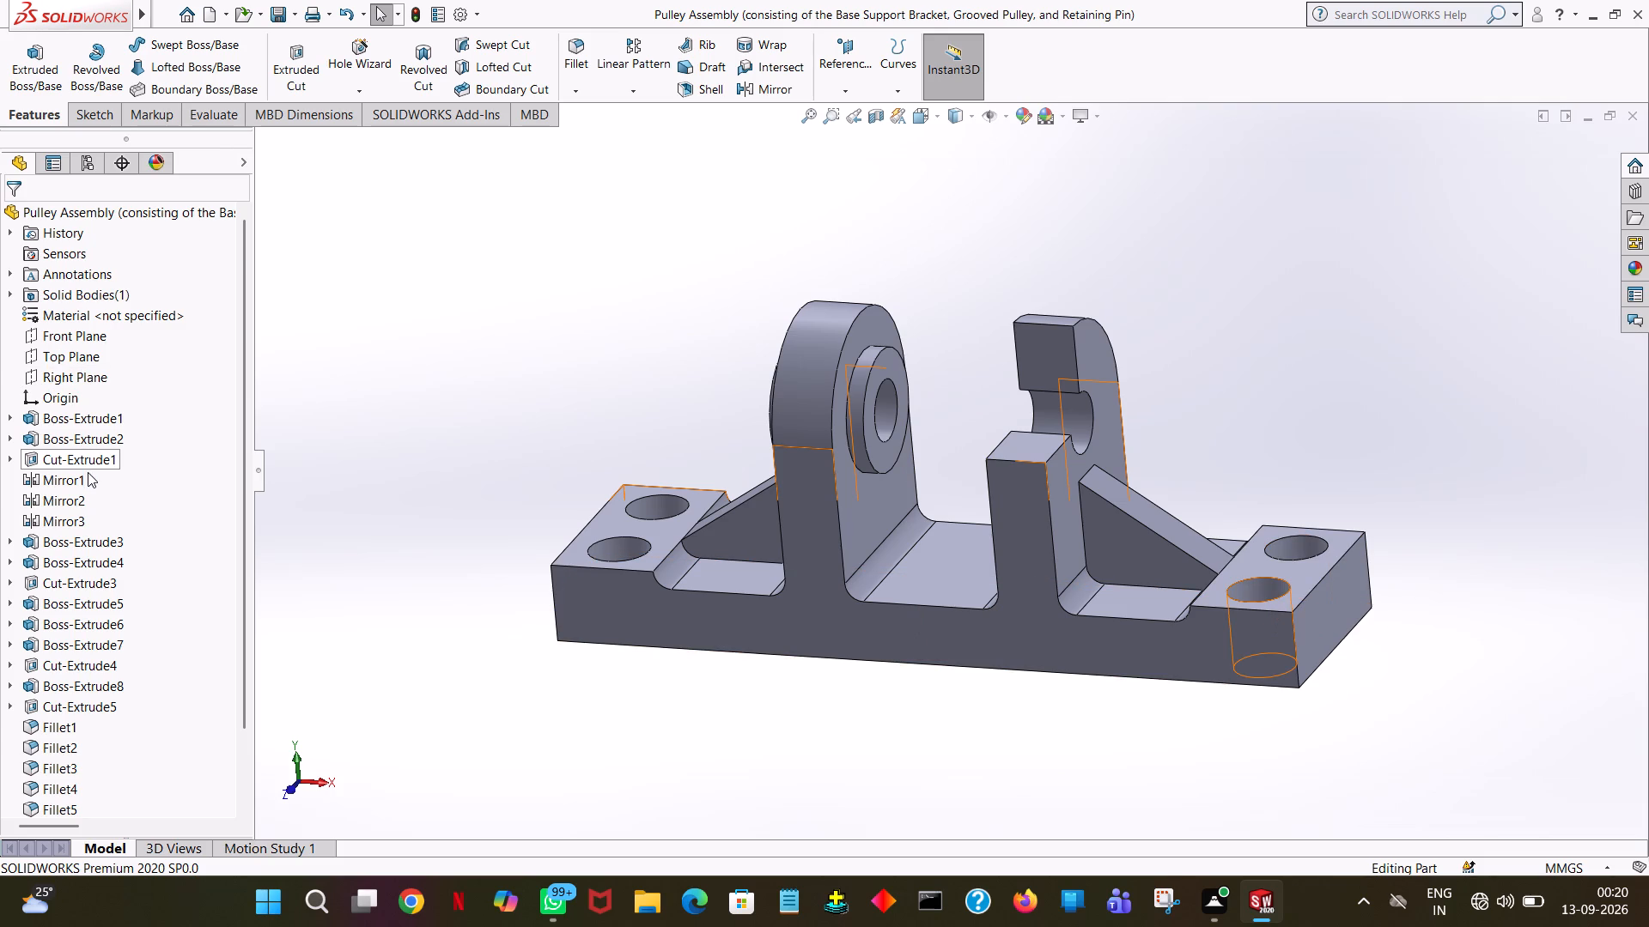
click(82, 535)
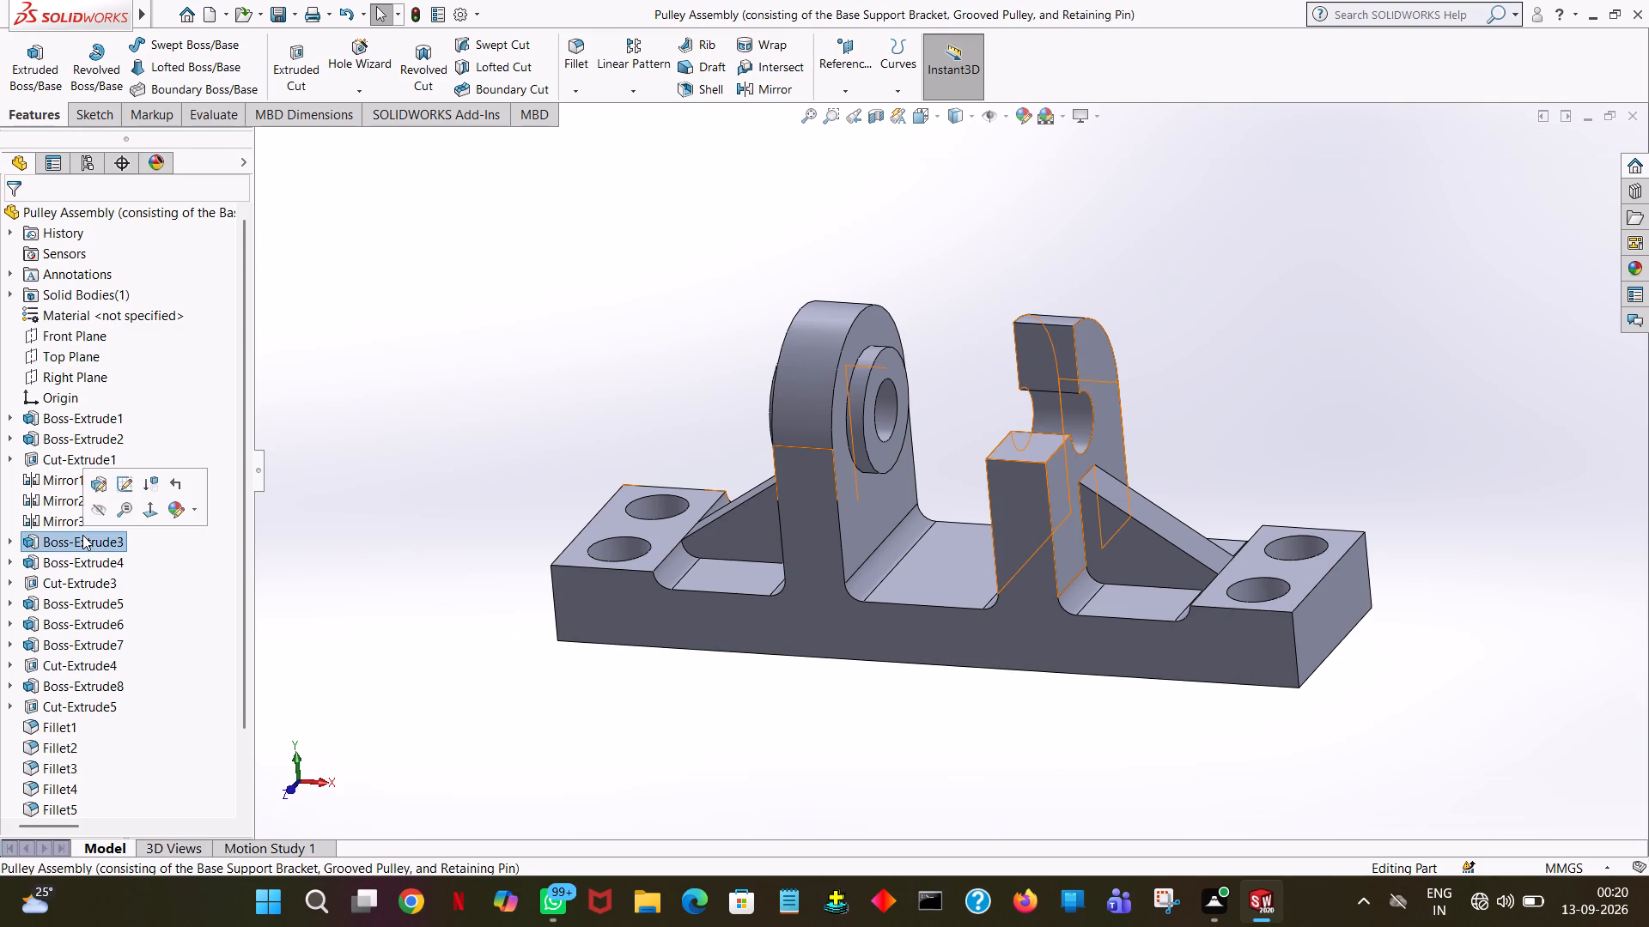
middle_drag(447, 461, 476, 409)
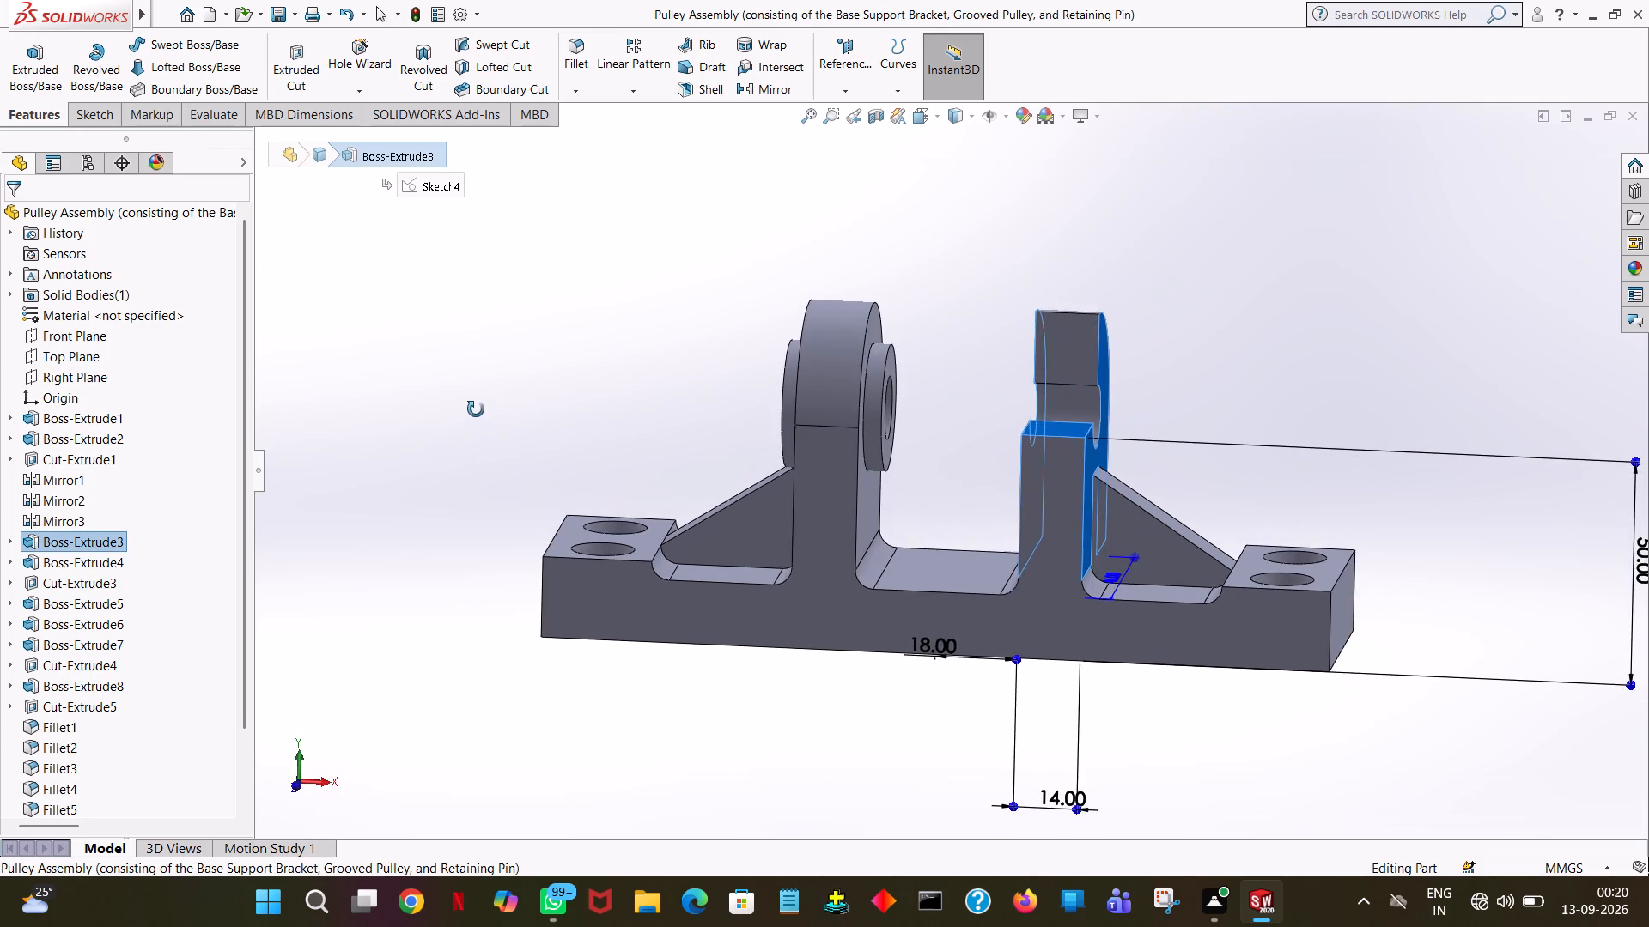
middle_drag(476, 409, 508, 462)
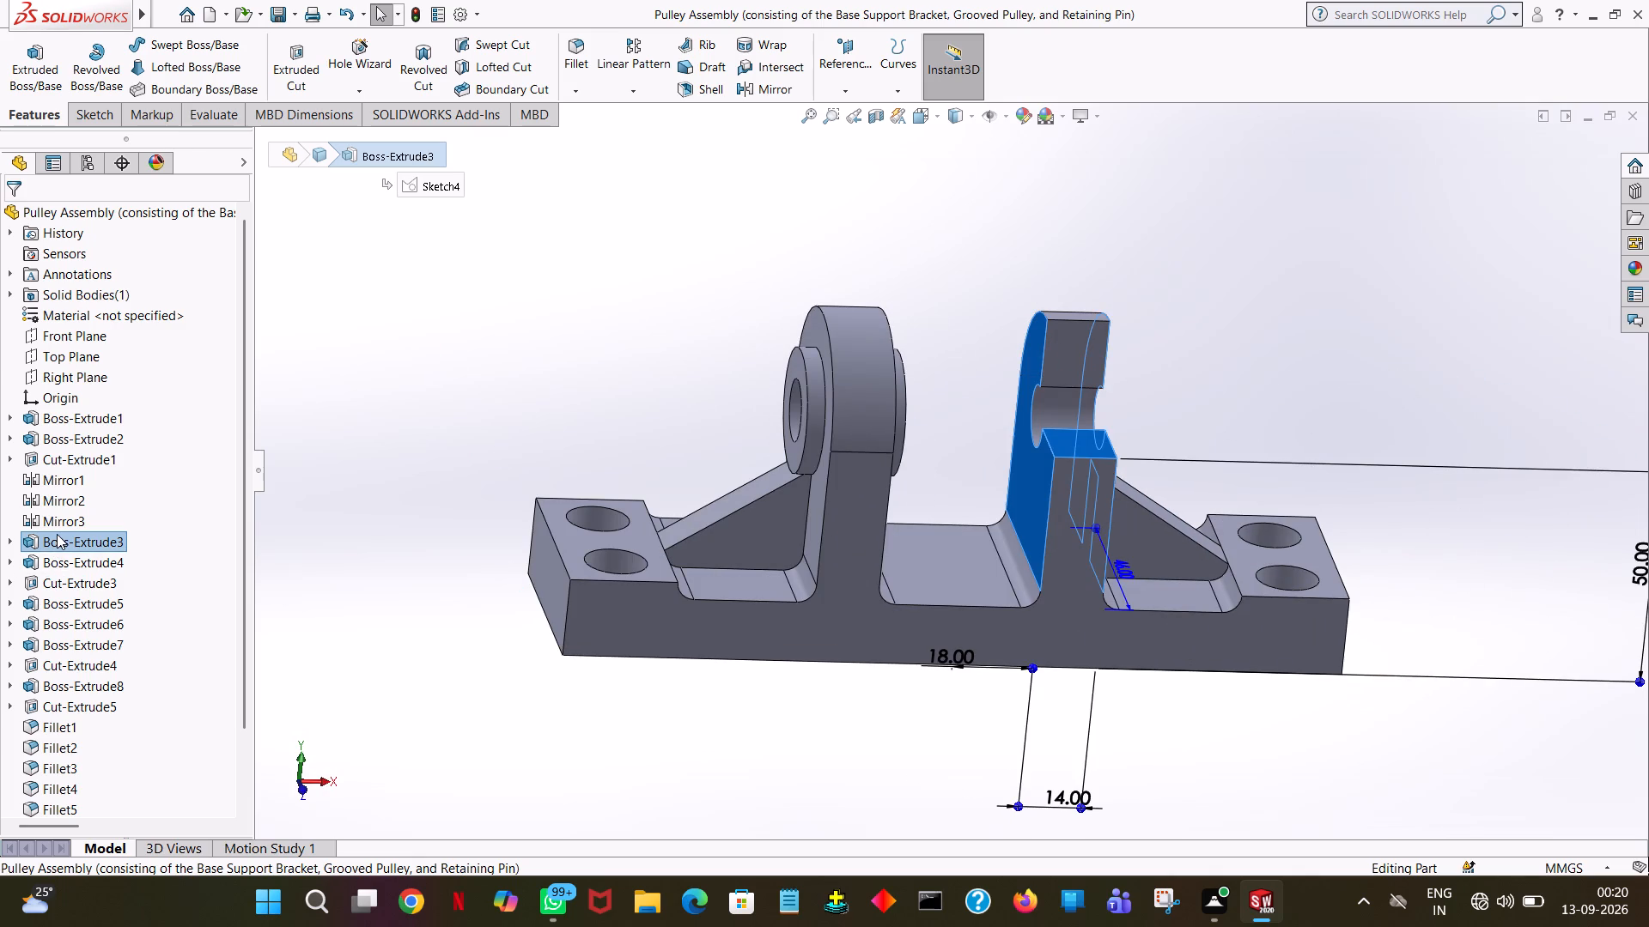
click(59, 542)
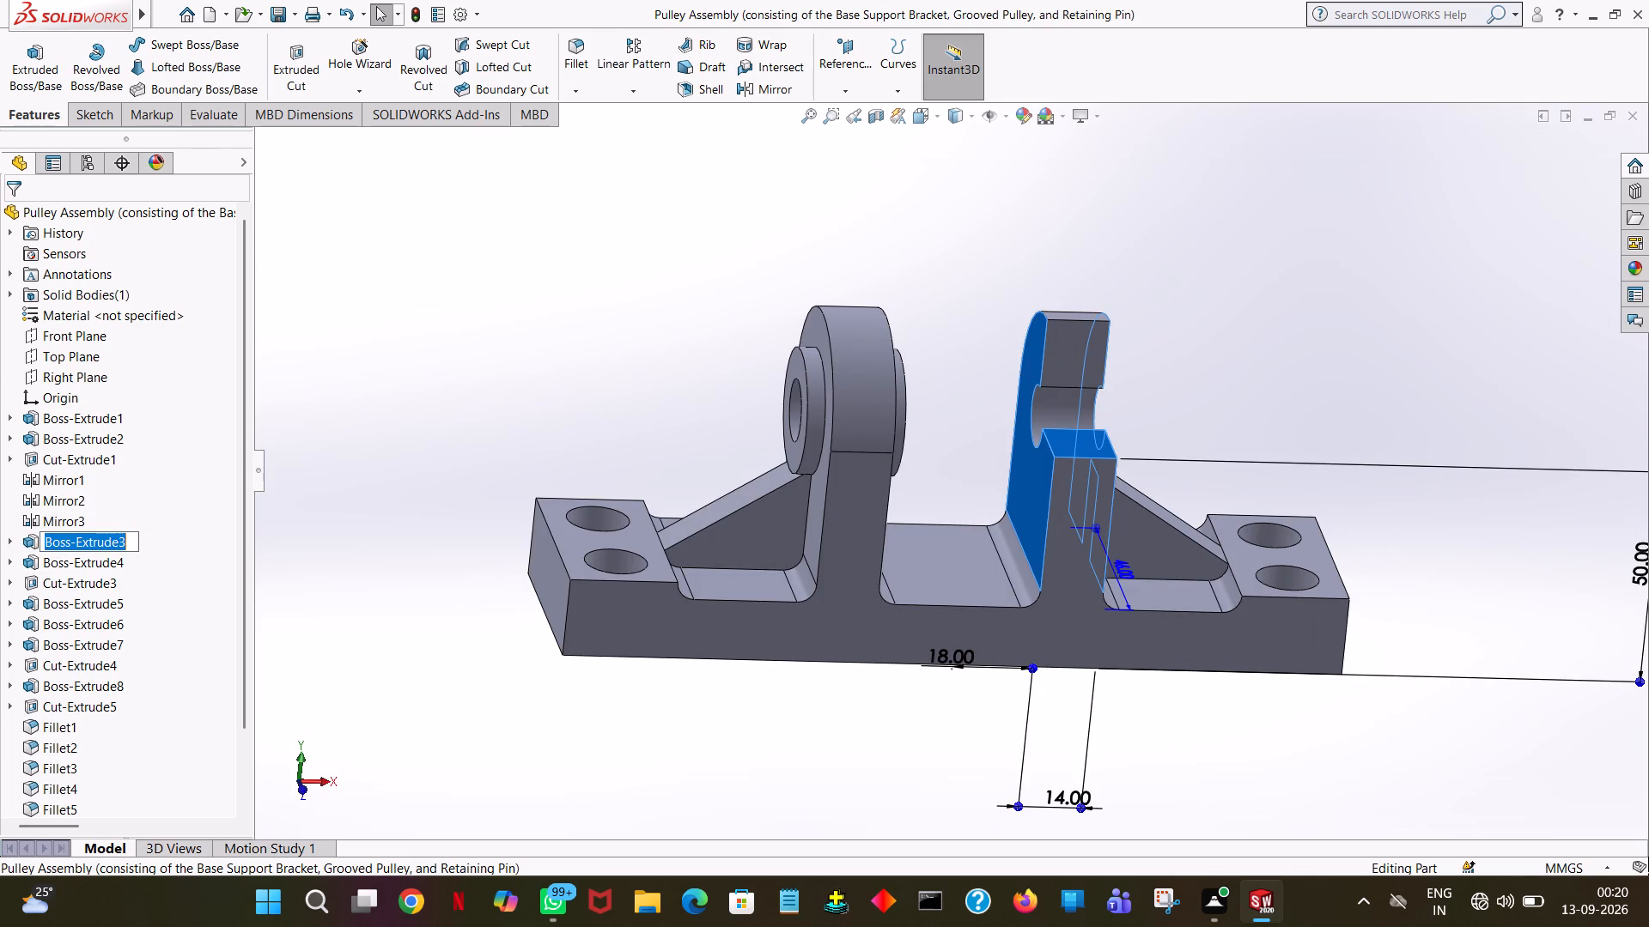
click(189, 497)
click(88, 538)
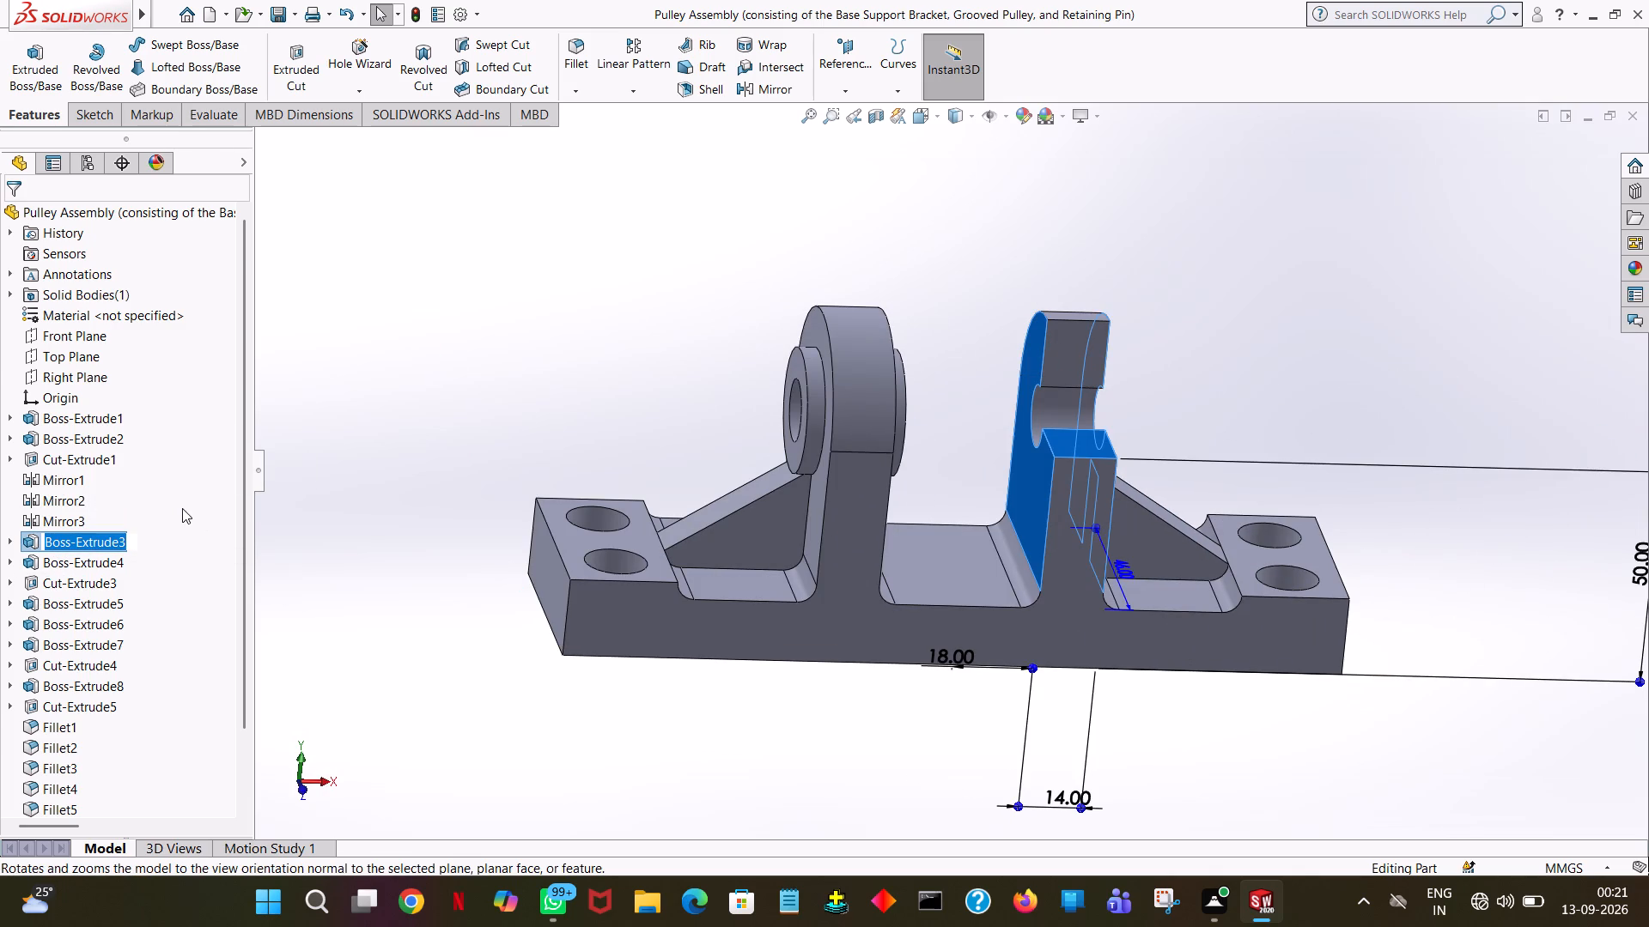
click(35, 541)
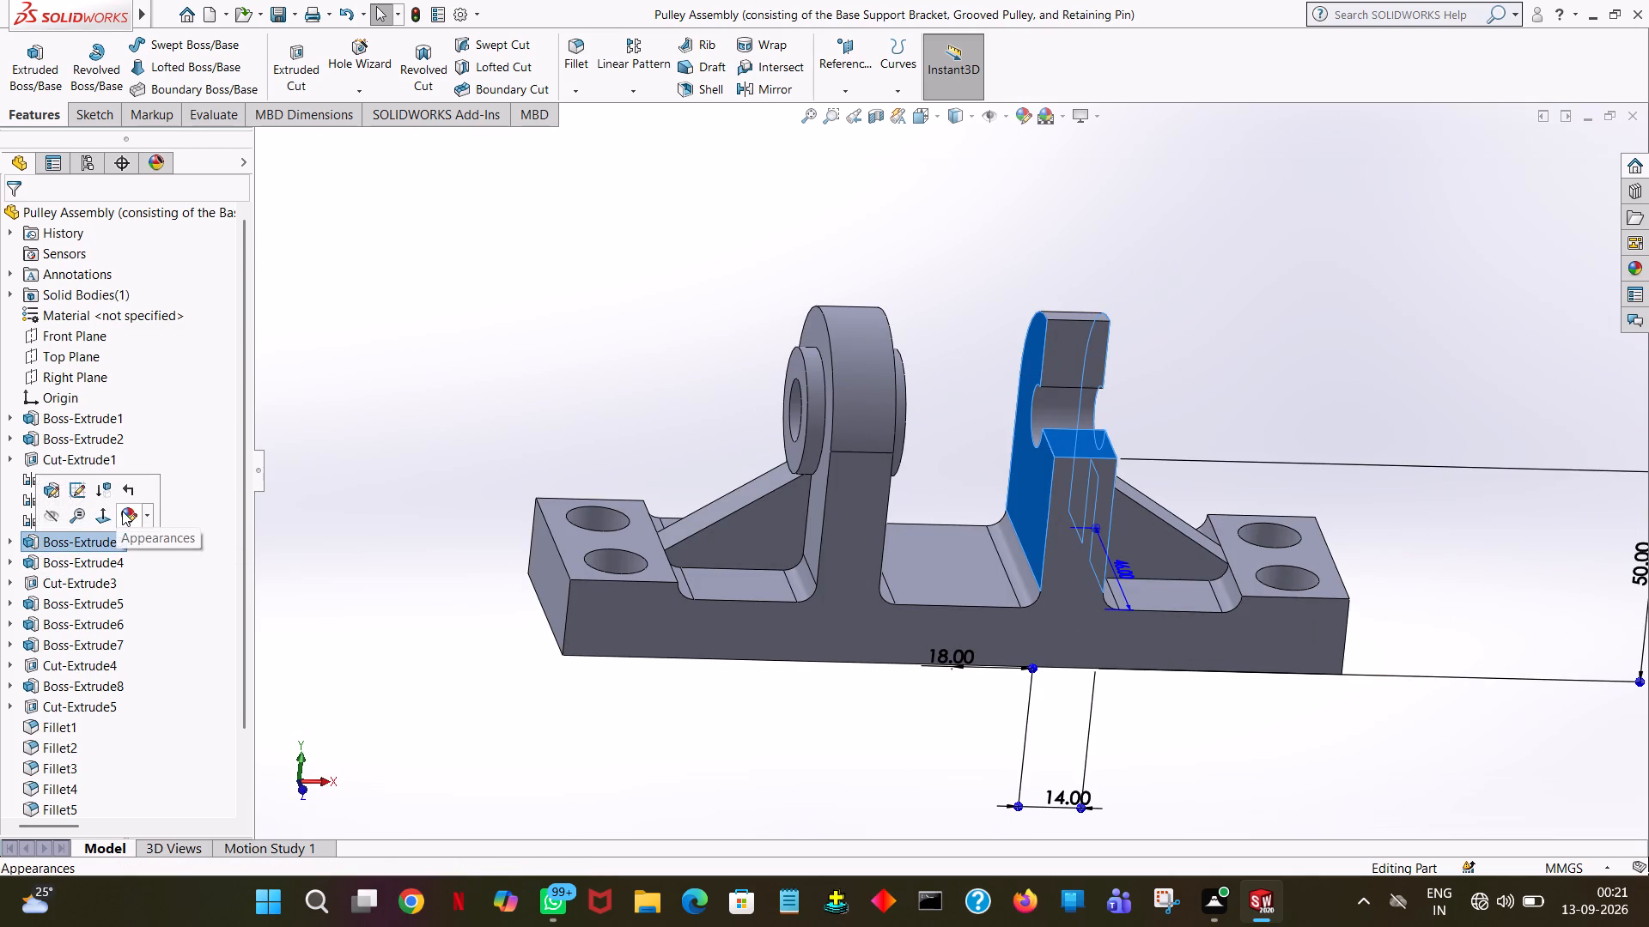
click(122, 511)
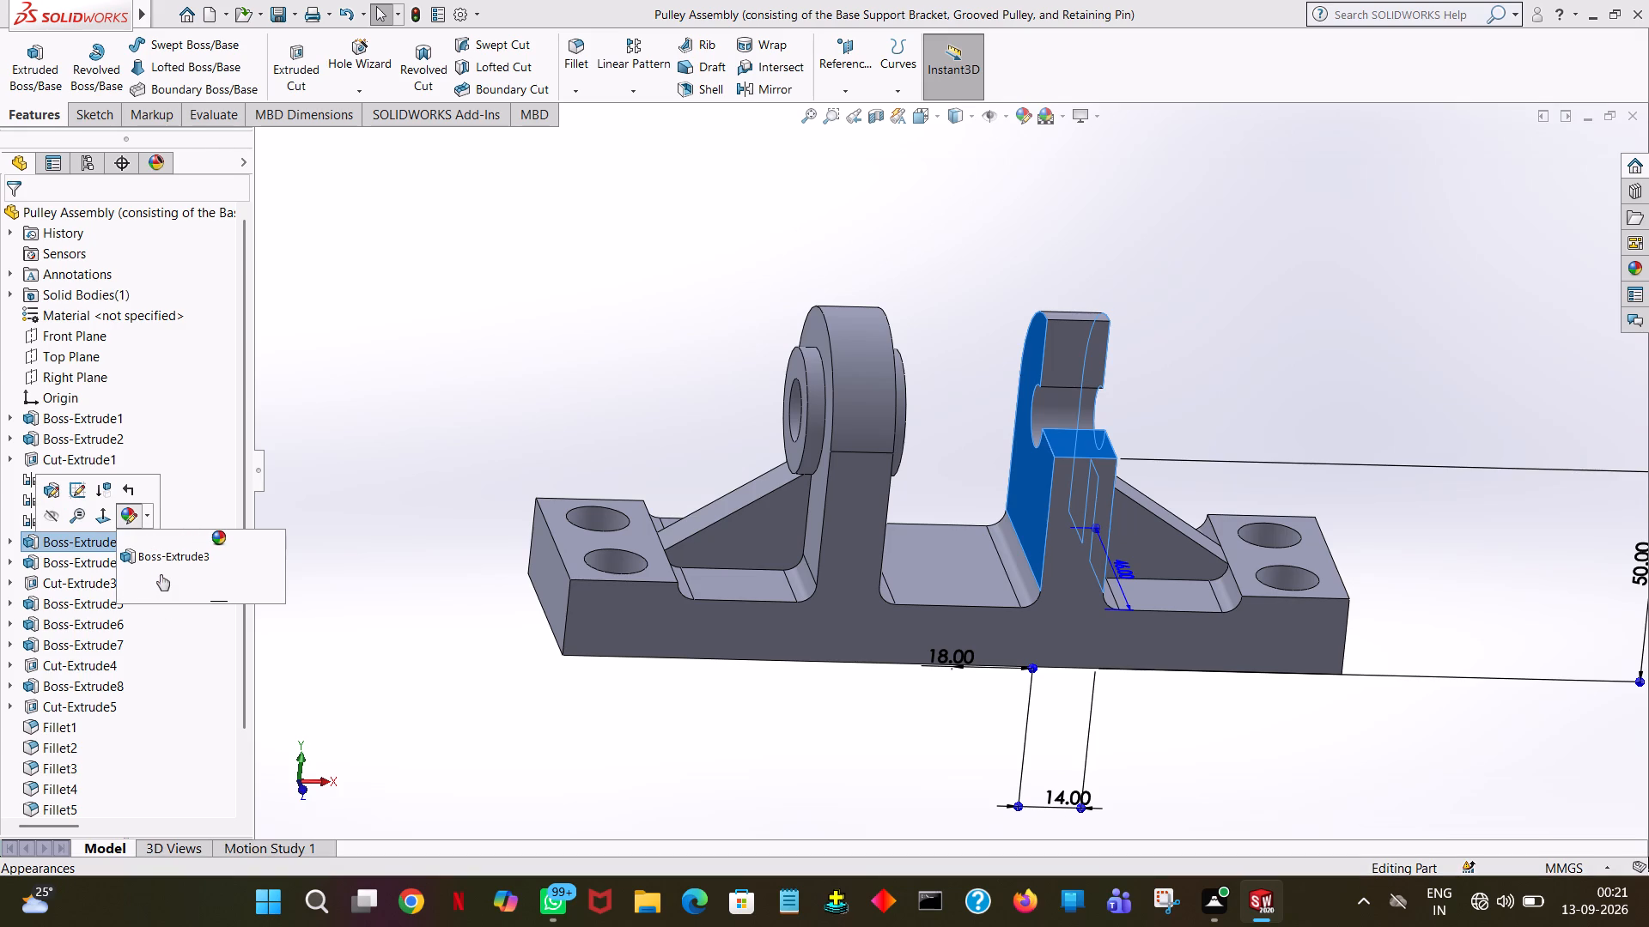
click(161, 560)
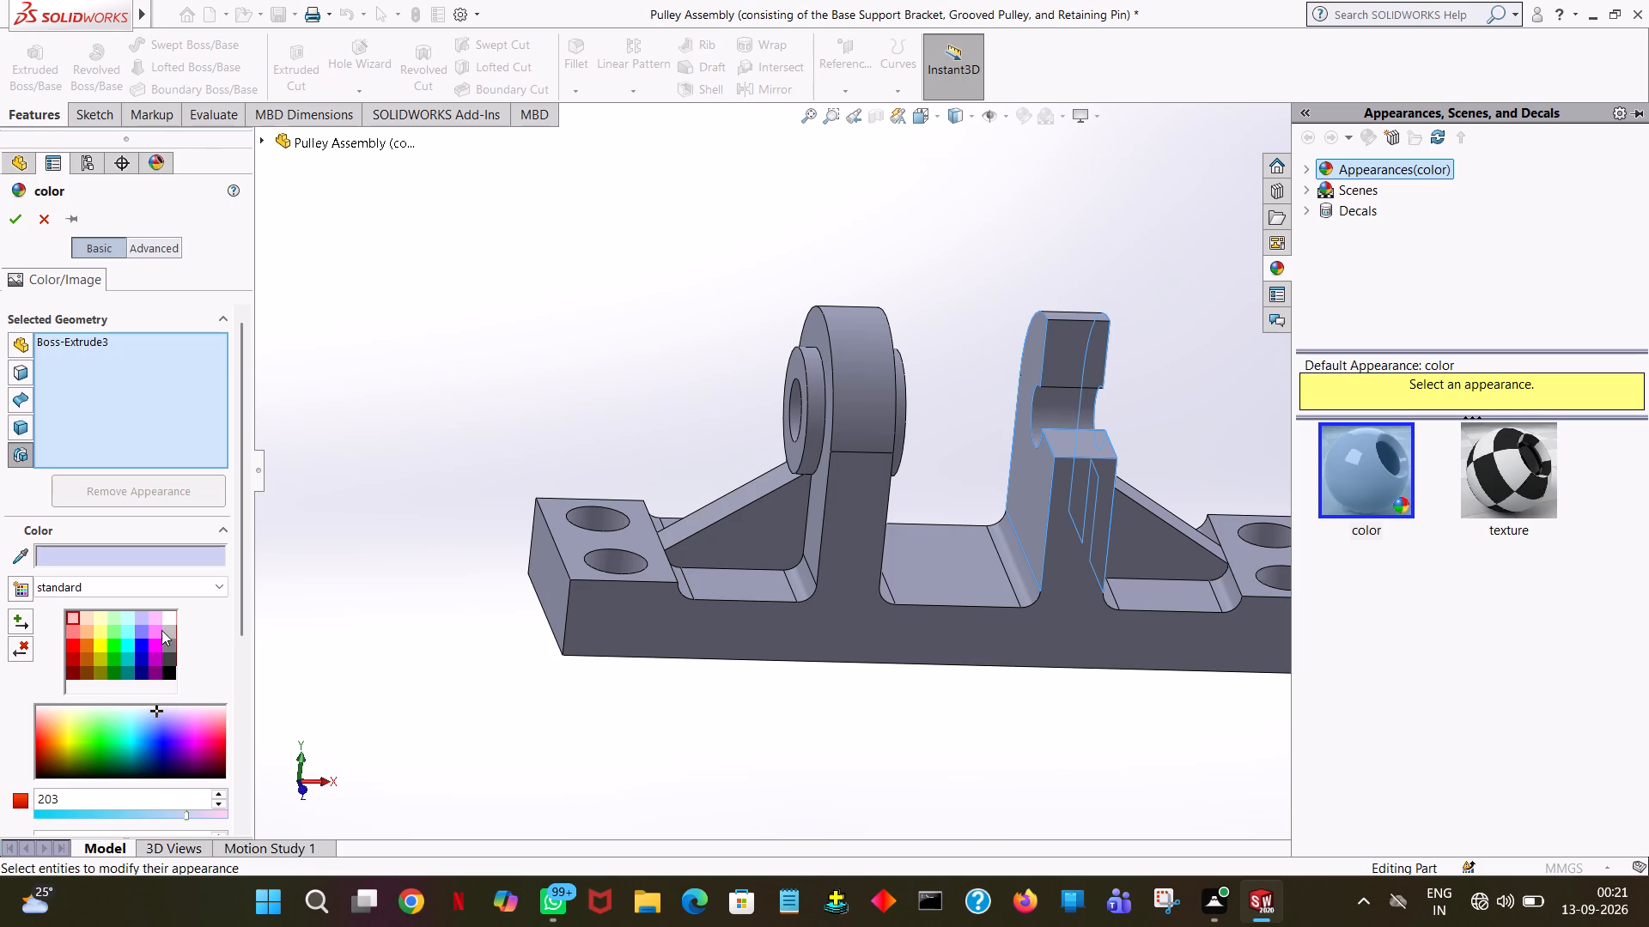
drag(154, 712, 158, 726)
drag(158, 726, 200, 709)
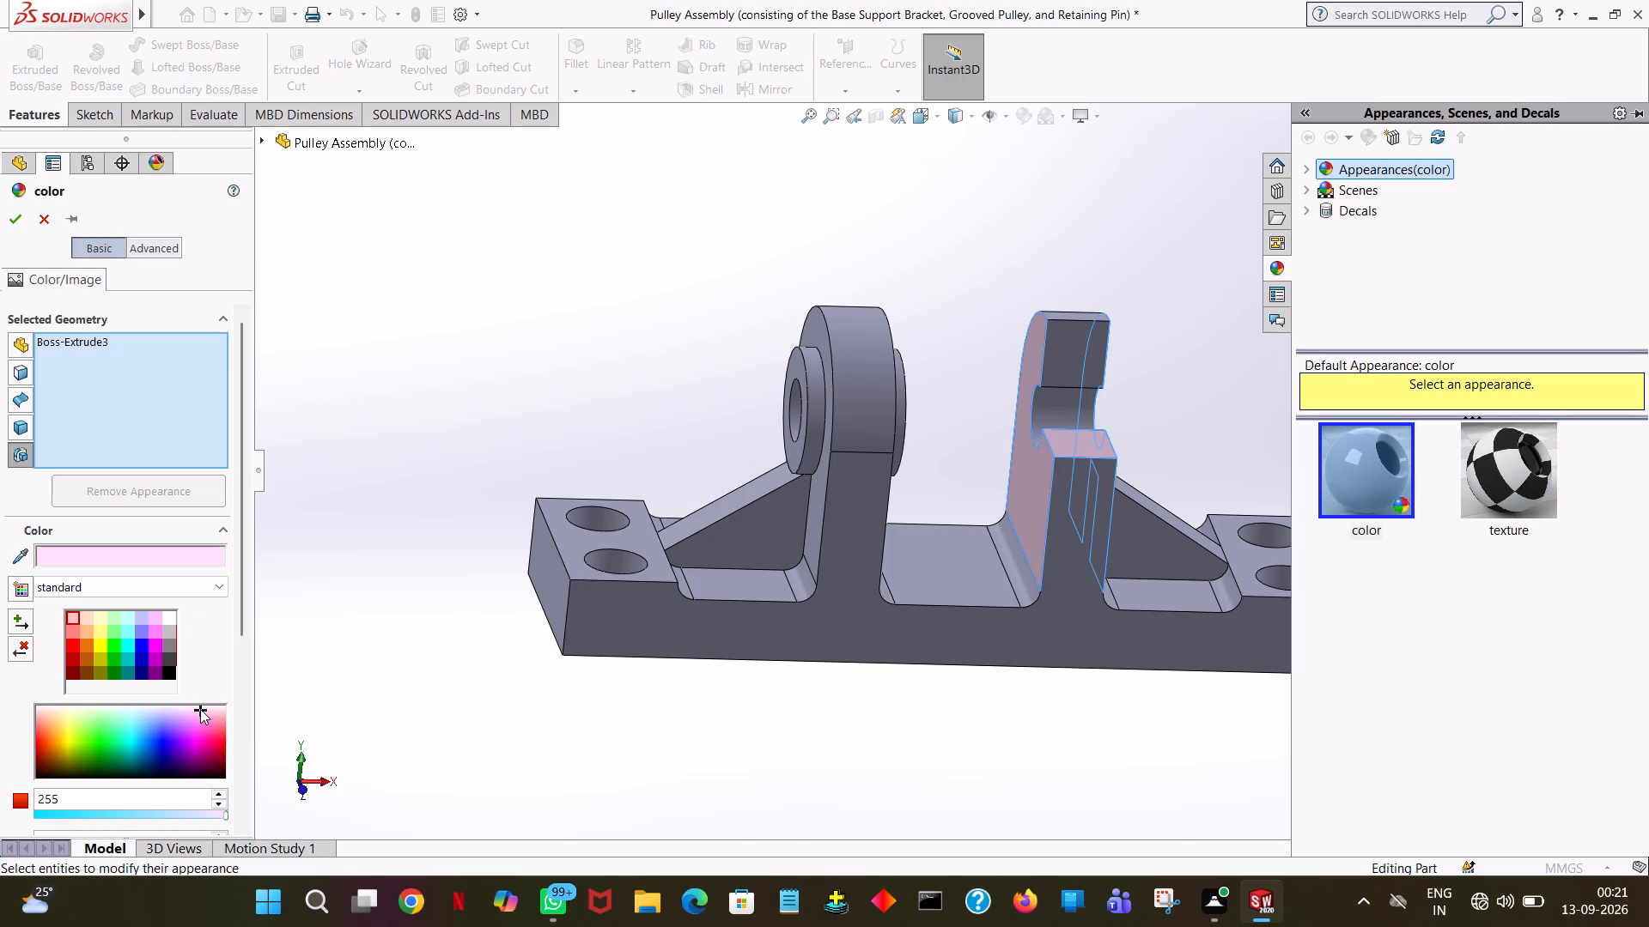
click(428, 379)
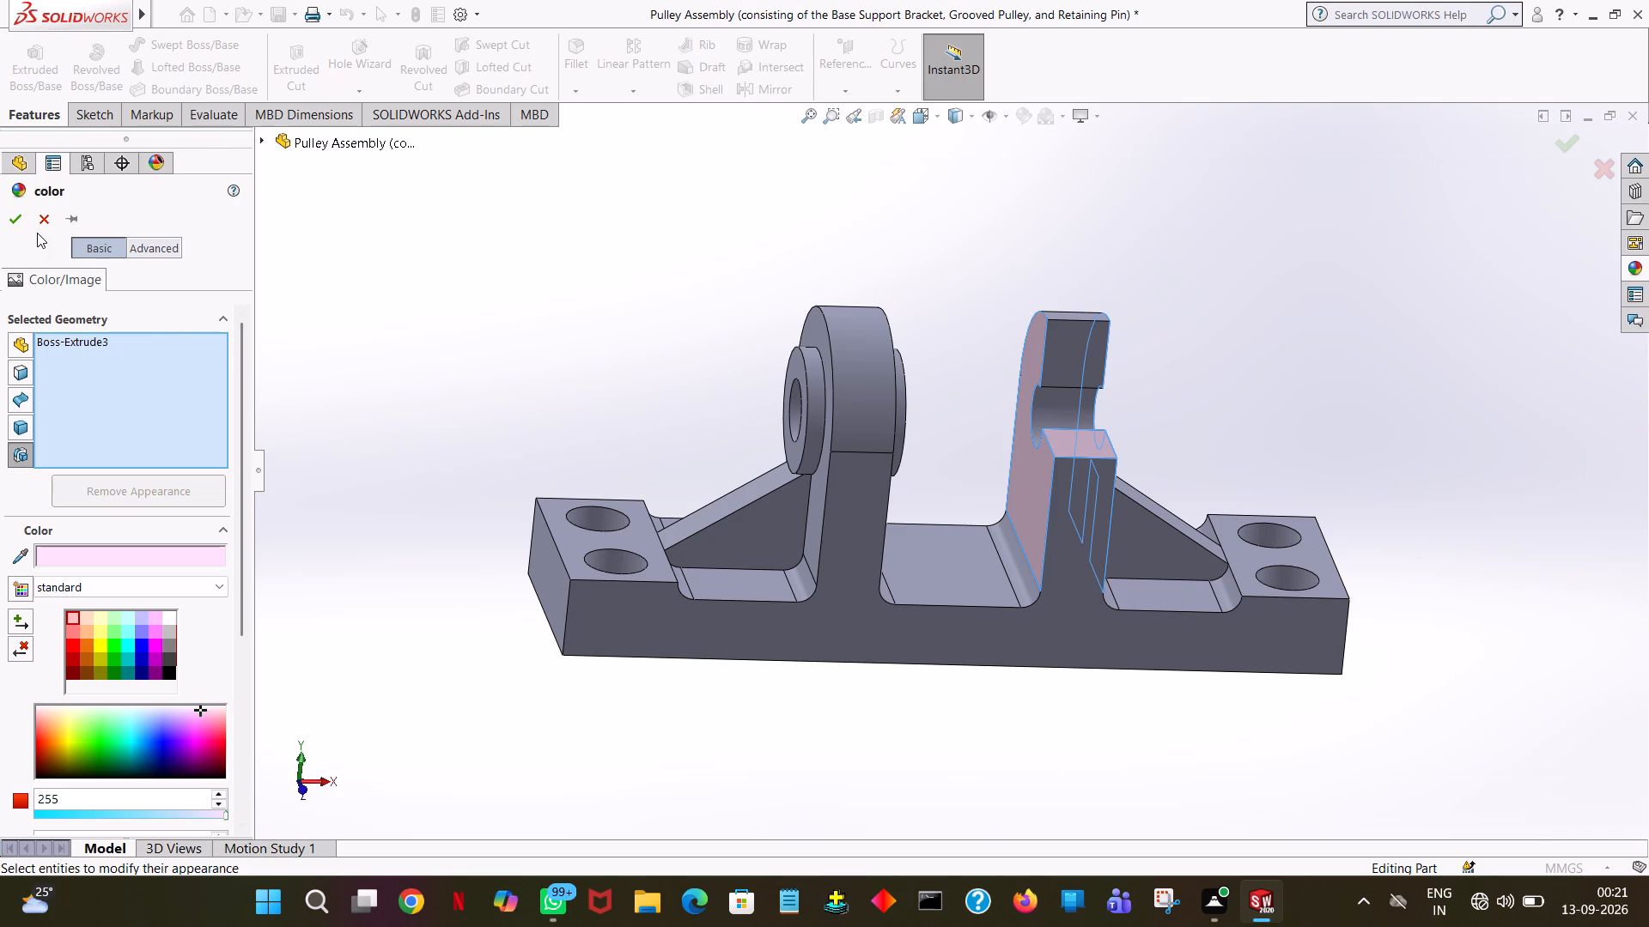
click(21, 226)
Paste the copied appearance onto Boss-Extrude6, the round-topped upright with the closed through-hole.
middle_drag(1089, 332, 960, 325)
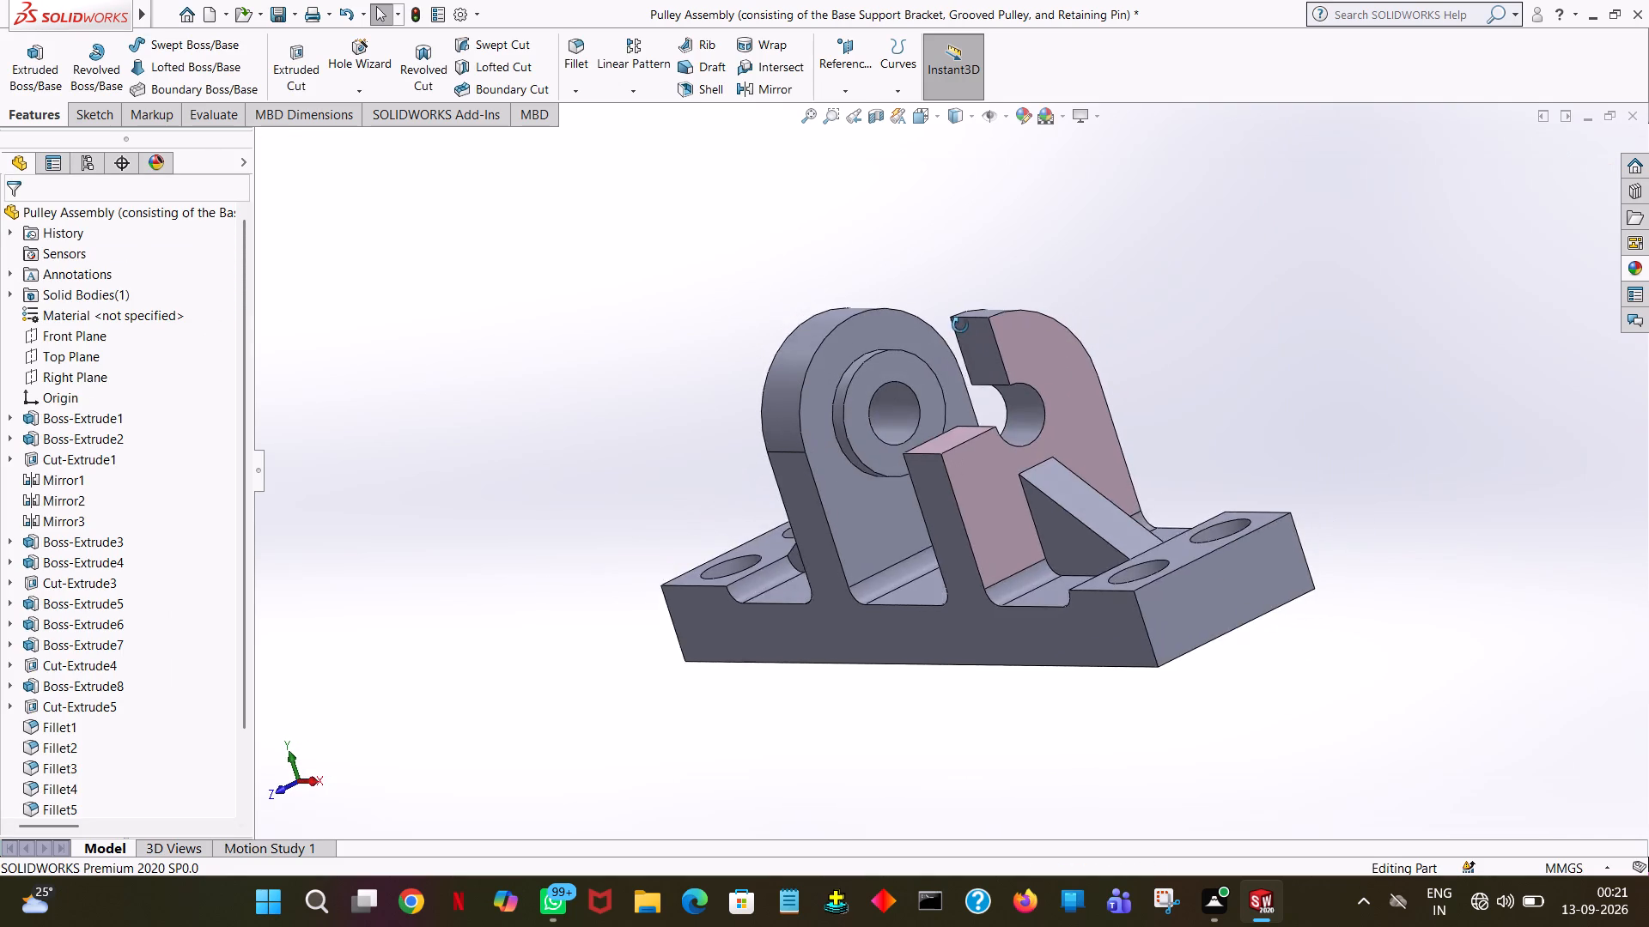
middle_drag(960, 325, 1203, 279)
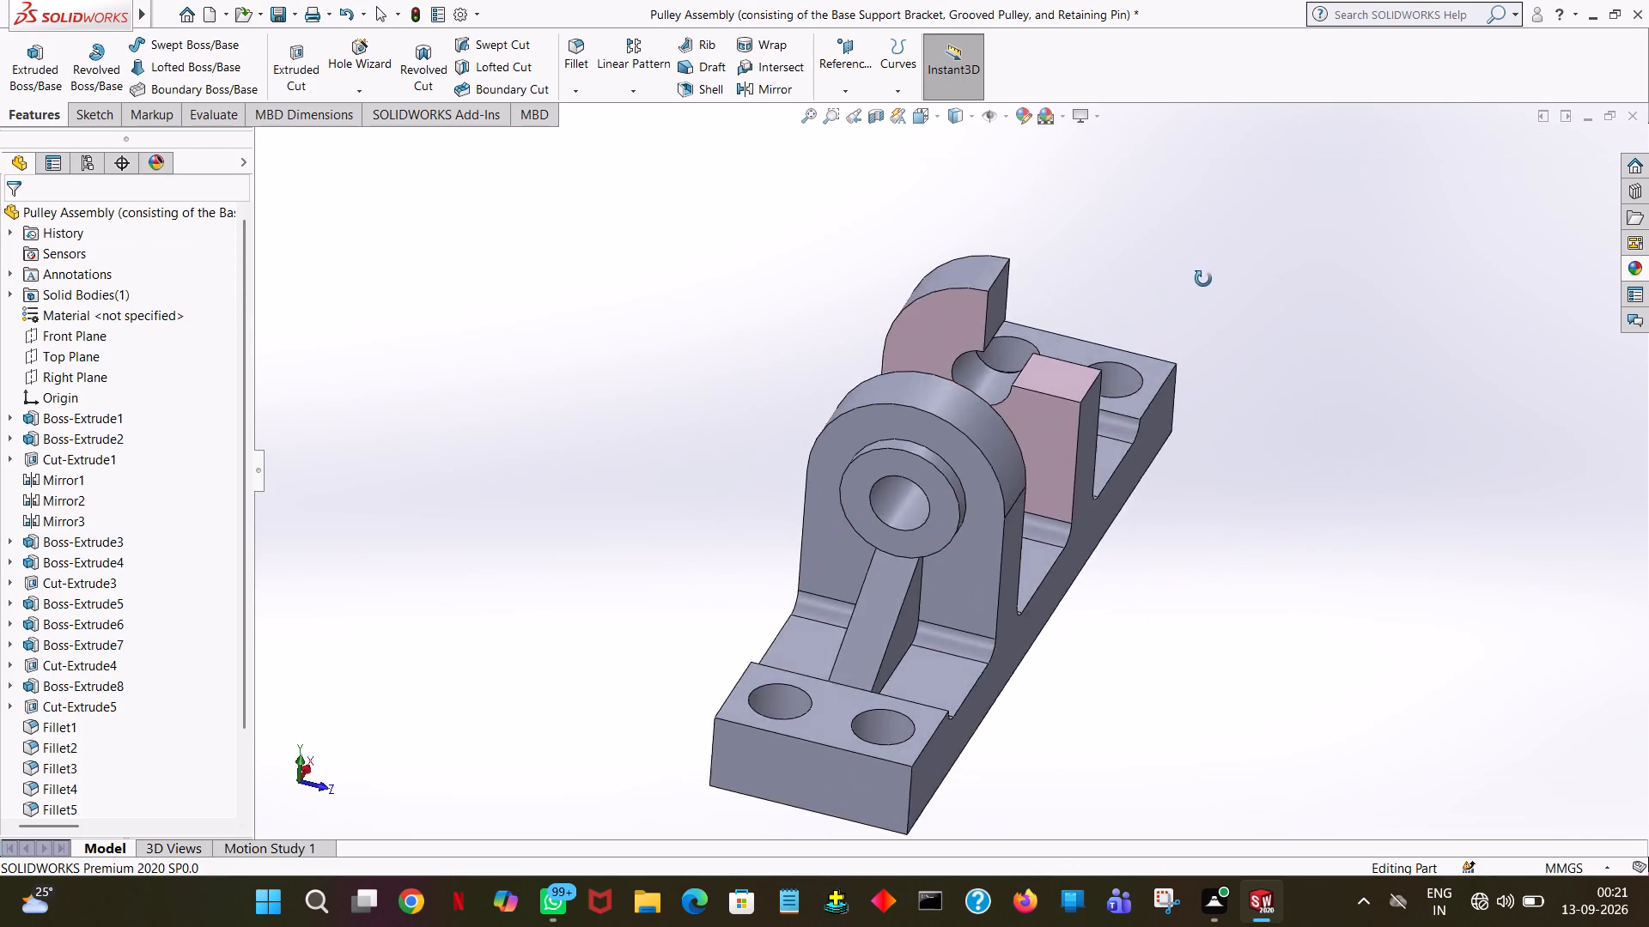
middle_drag(1203, 279, 1408, 690)
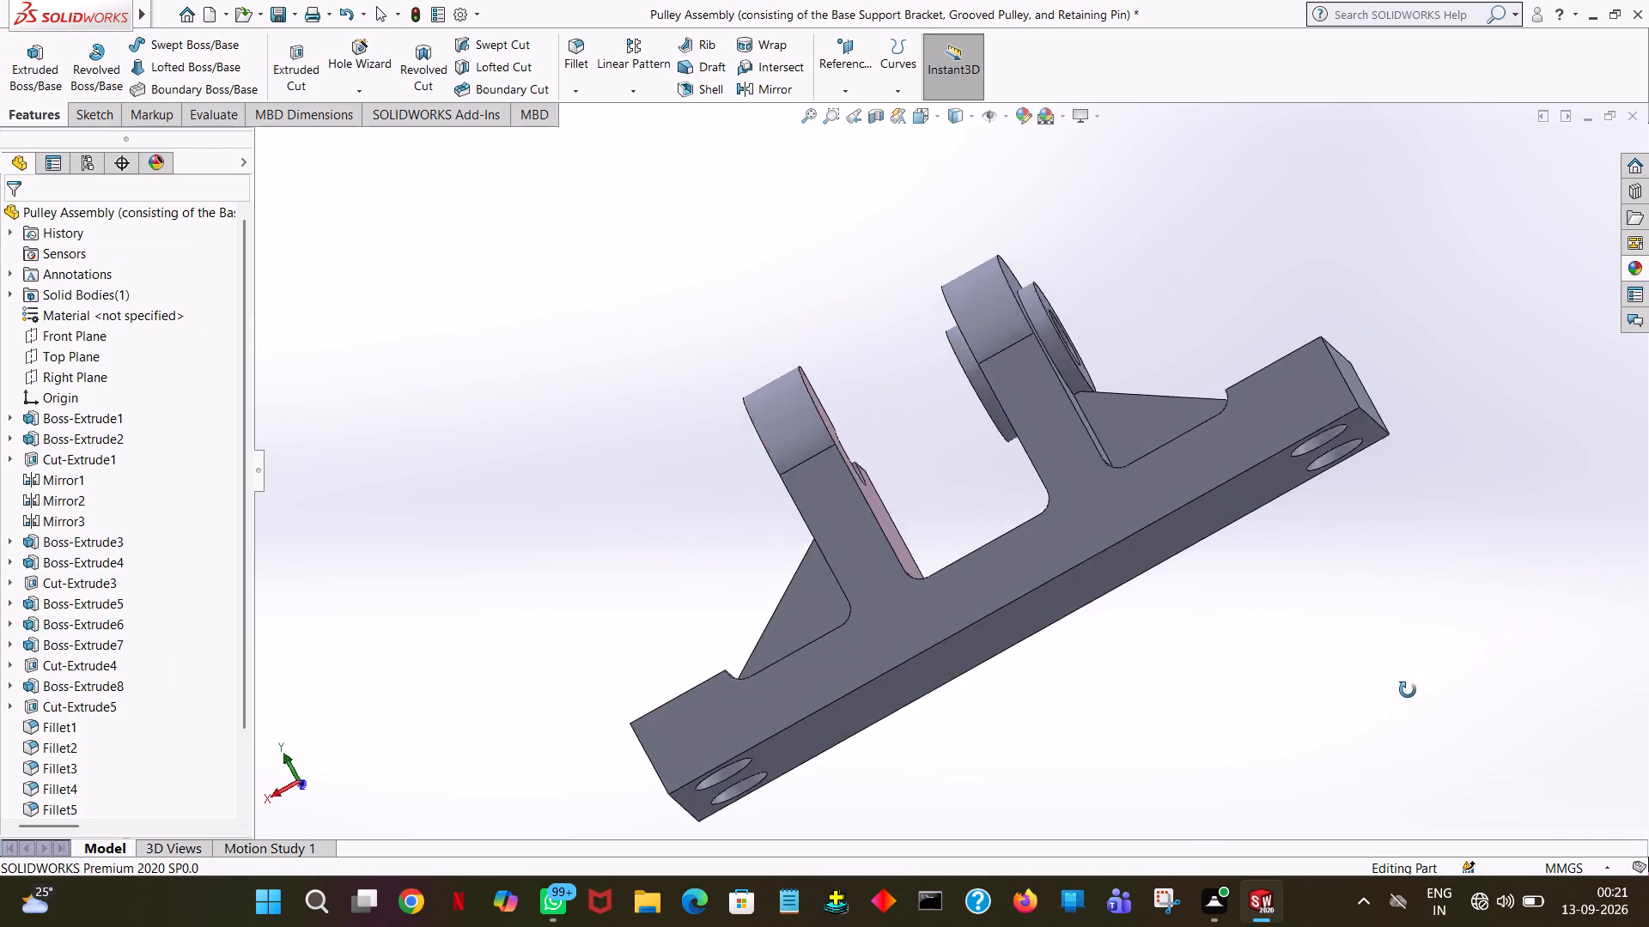
middle_drag(1408, 690, 1415, 730)
middle_drag(1434, 702, 1437, 704)
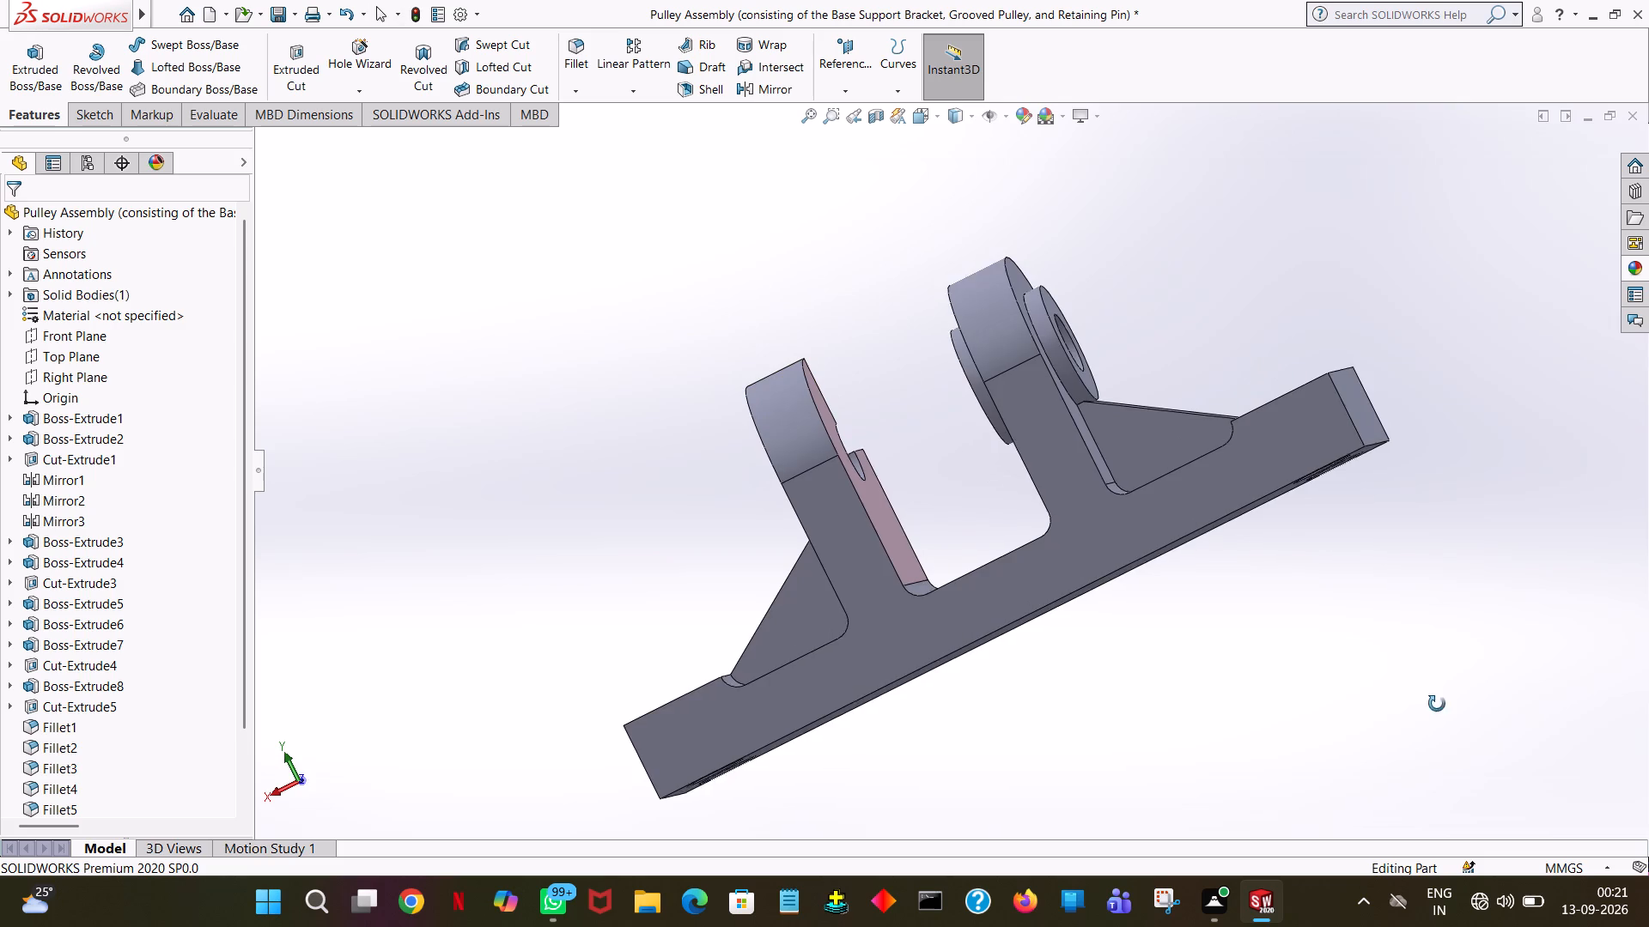
middle_drag(1437, 704, 1648, 676)
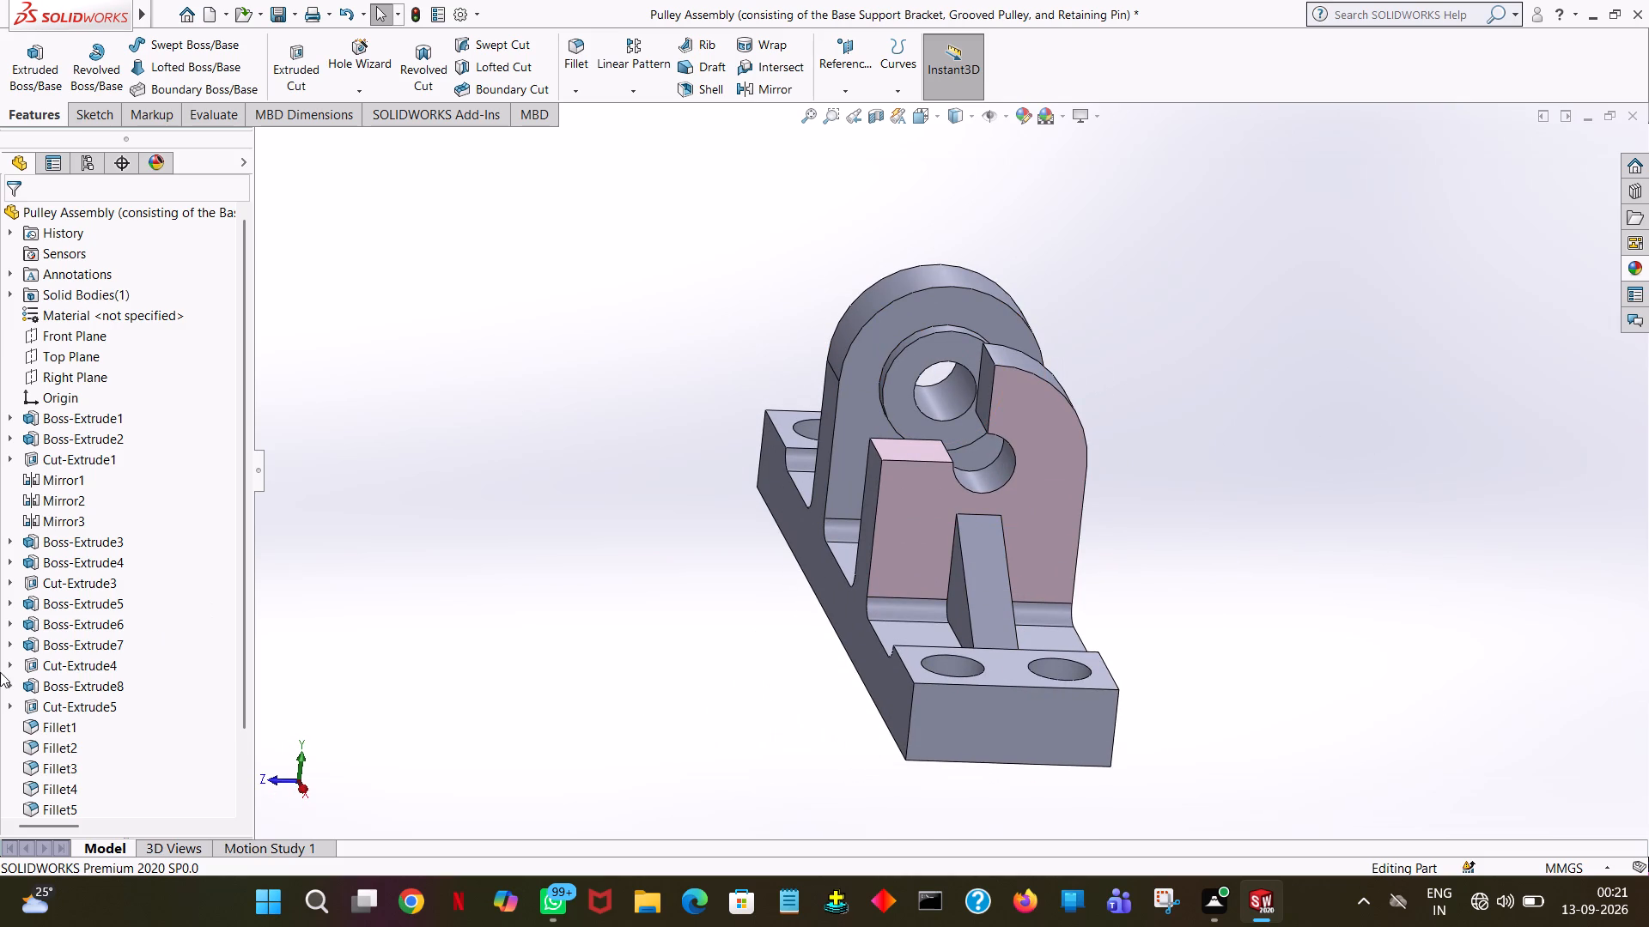
click(67, 616)
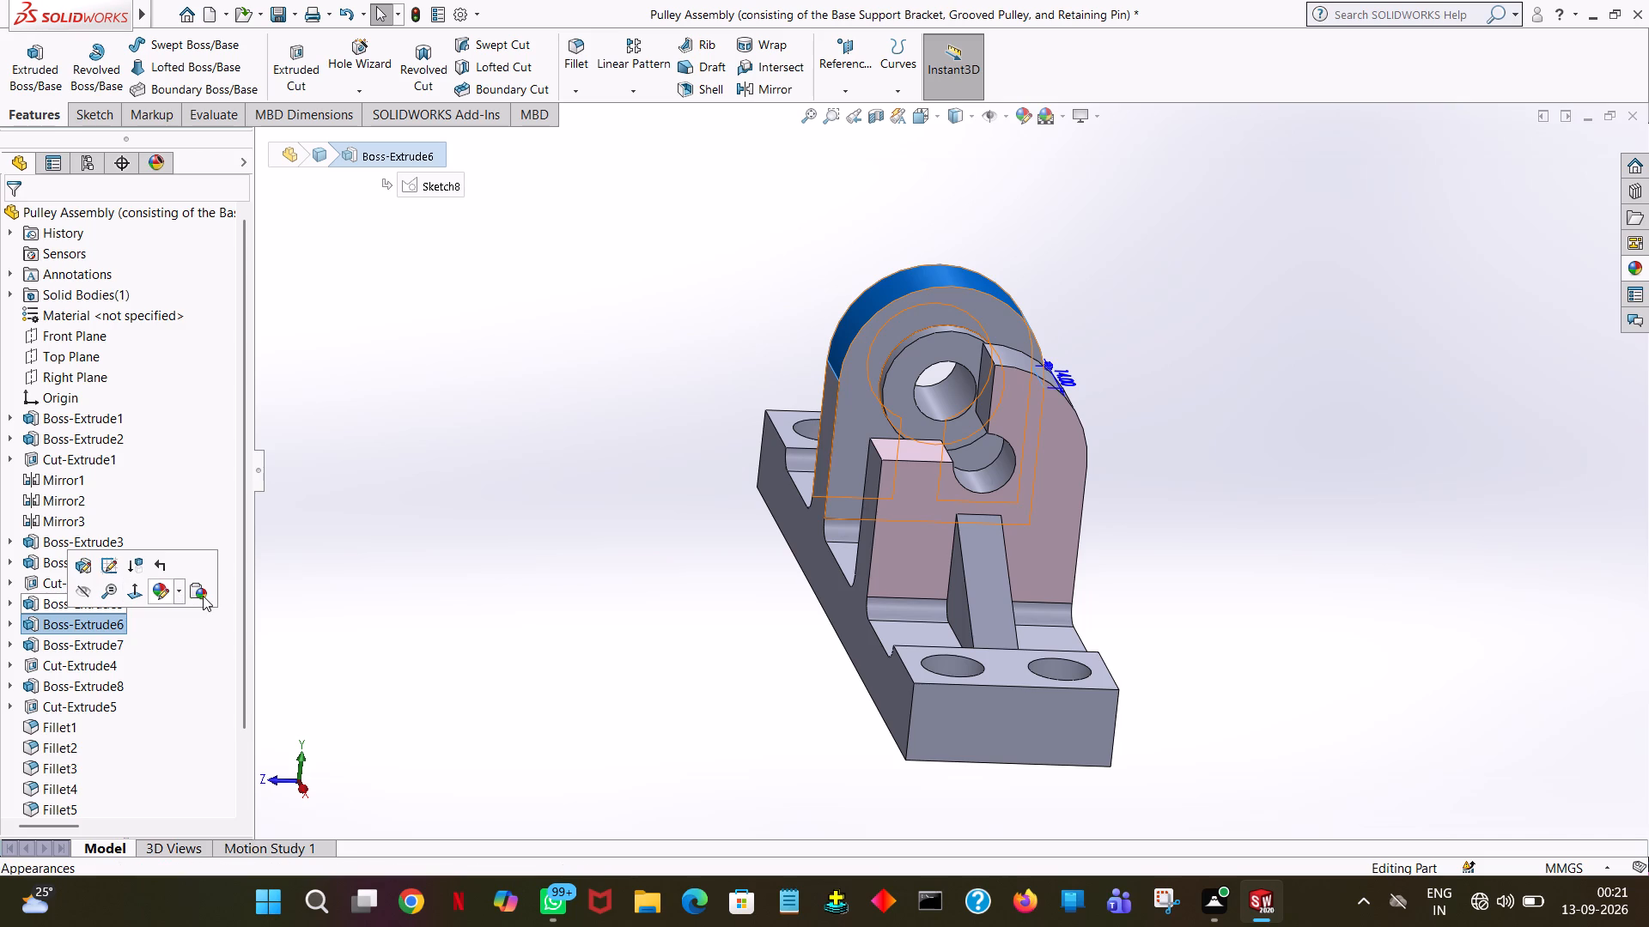
click(203, 596)
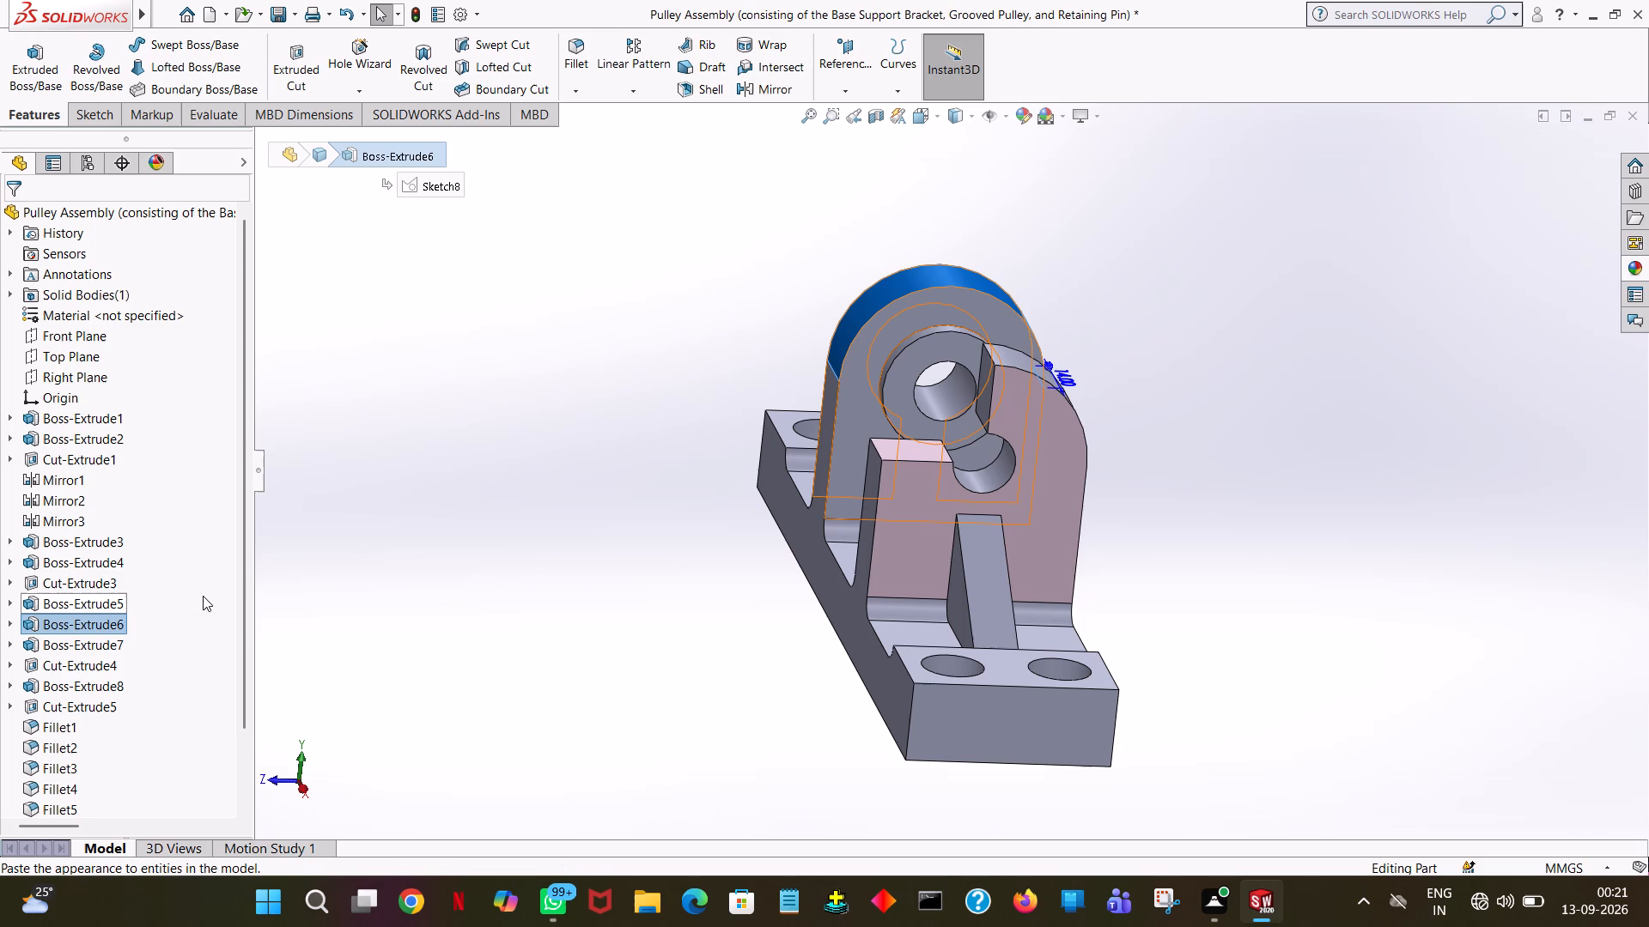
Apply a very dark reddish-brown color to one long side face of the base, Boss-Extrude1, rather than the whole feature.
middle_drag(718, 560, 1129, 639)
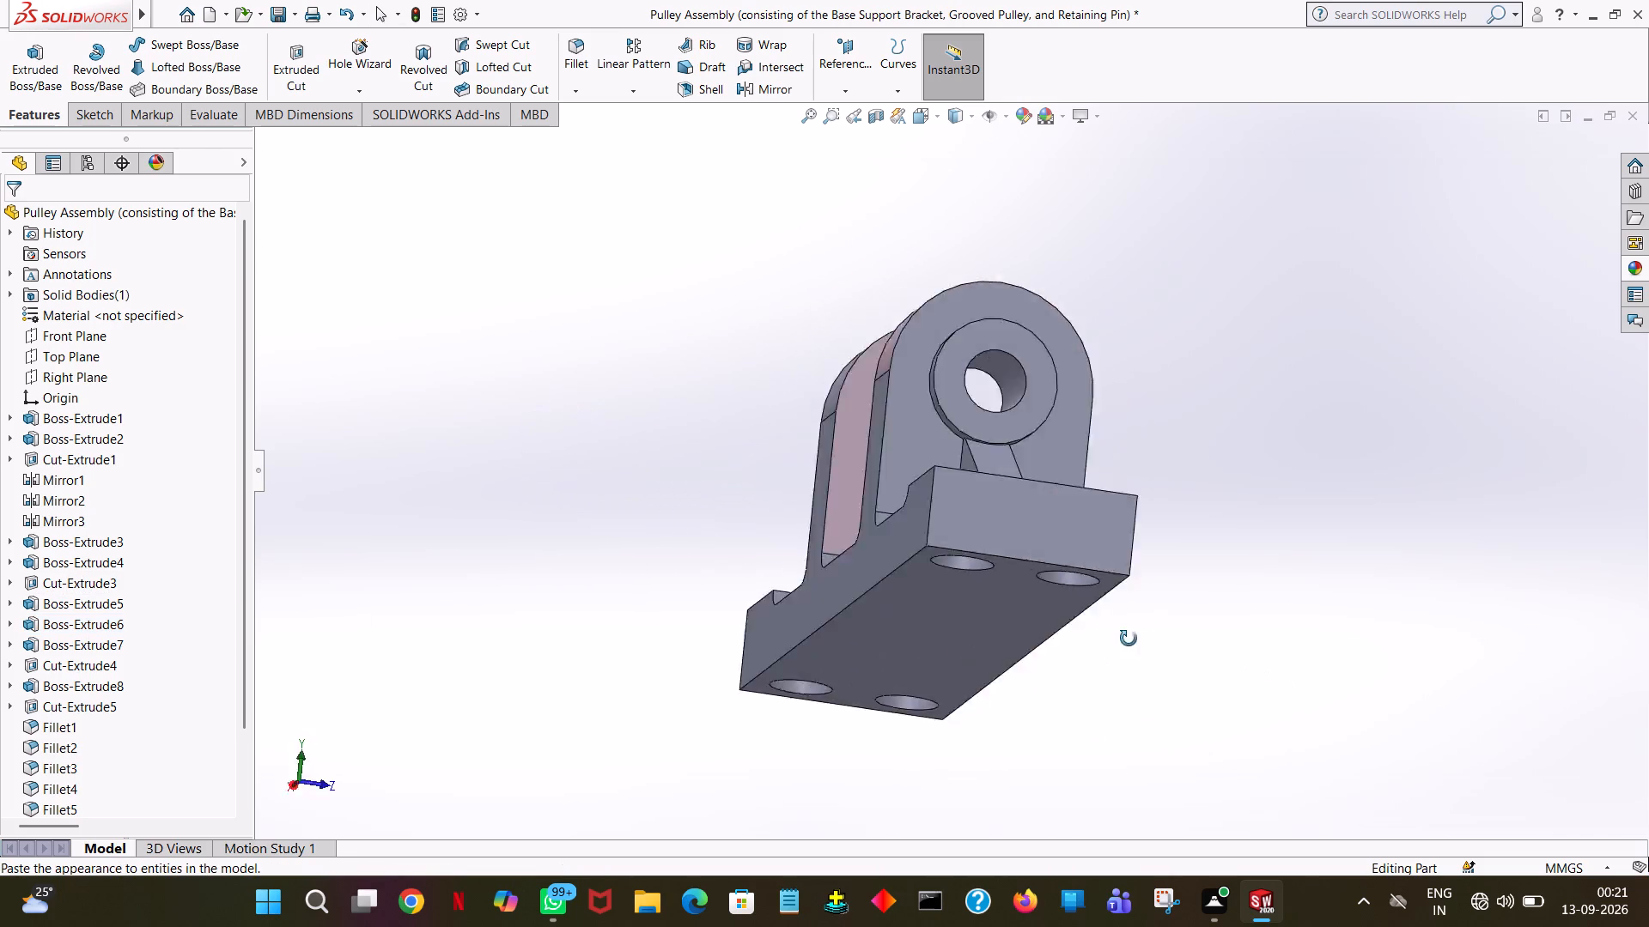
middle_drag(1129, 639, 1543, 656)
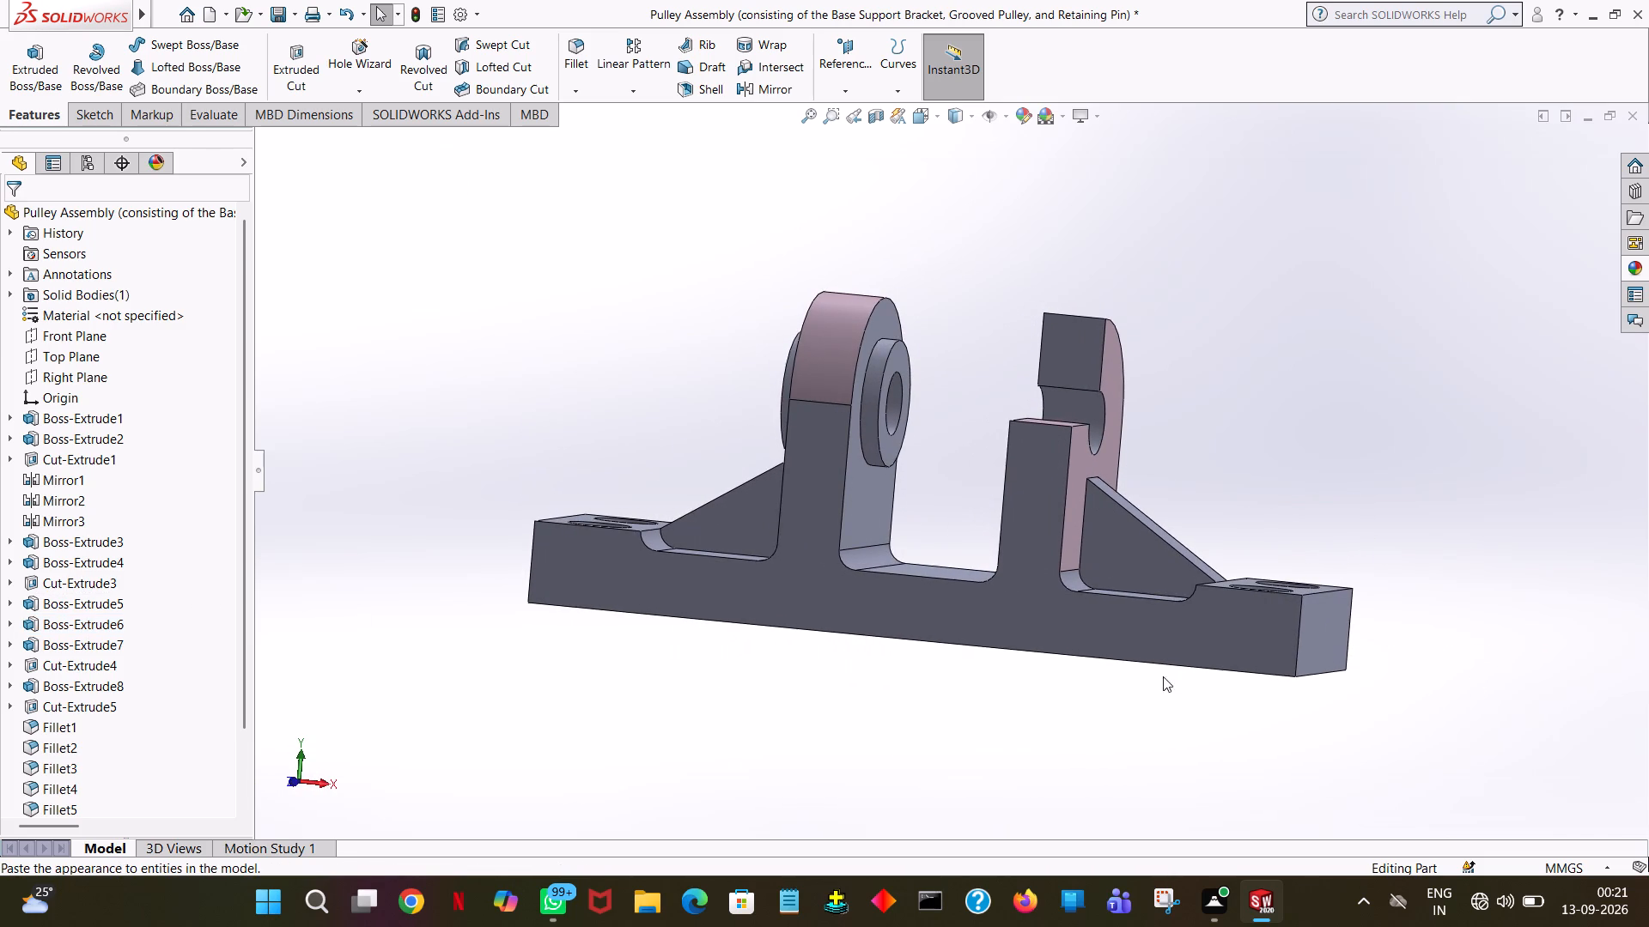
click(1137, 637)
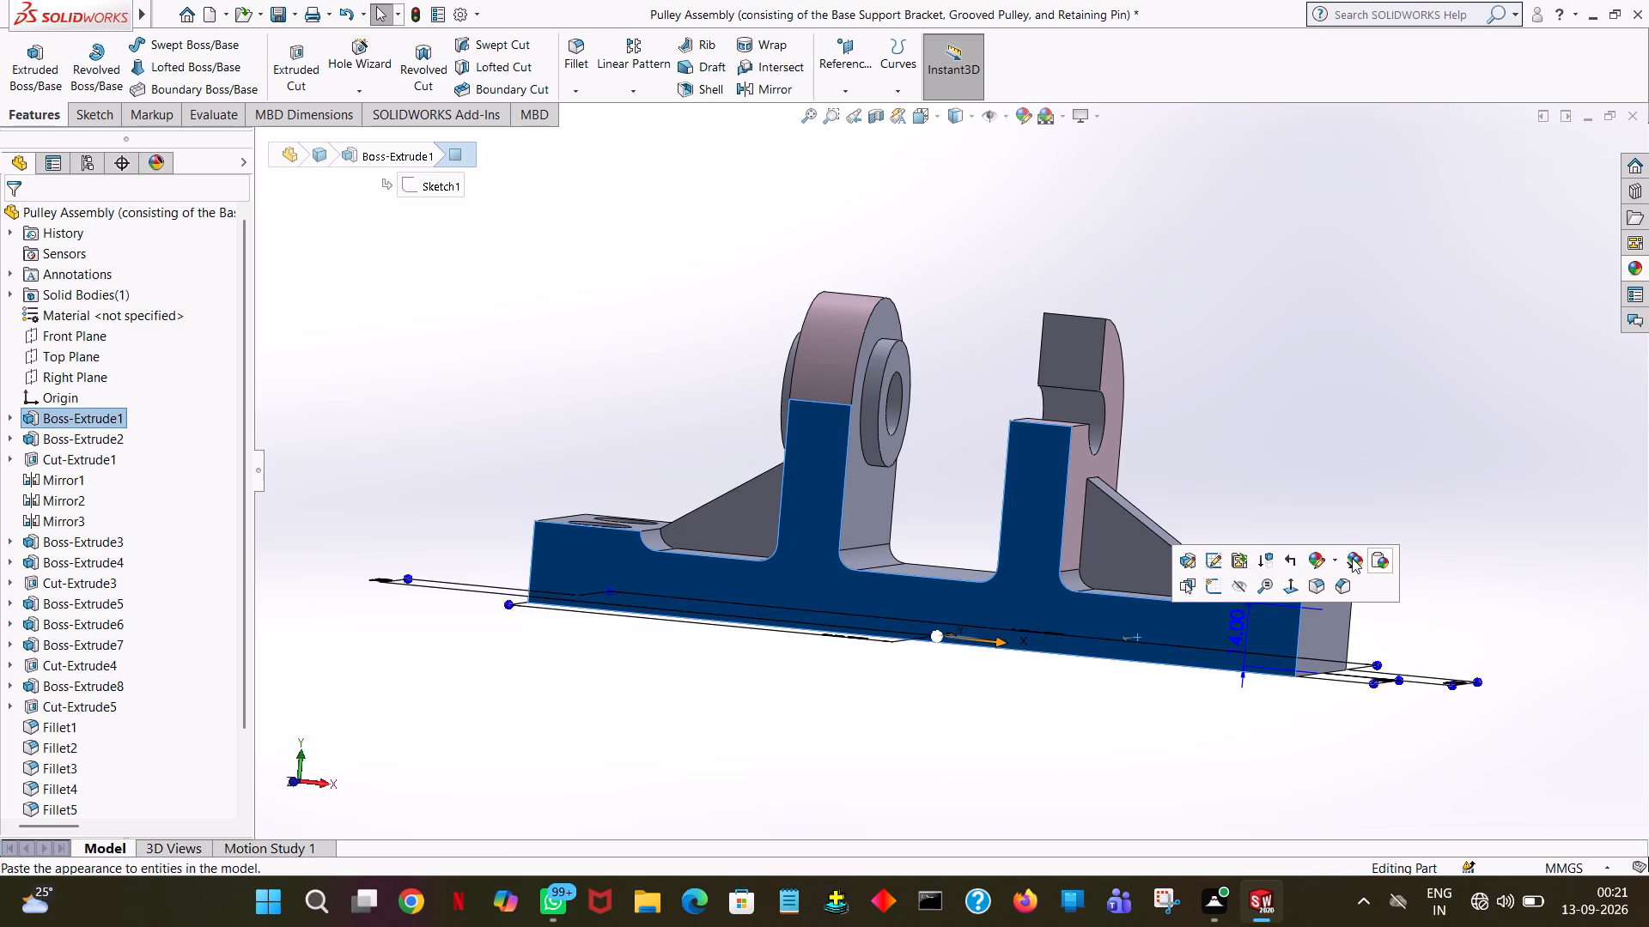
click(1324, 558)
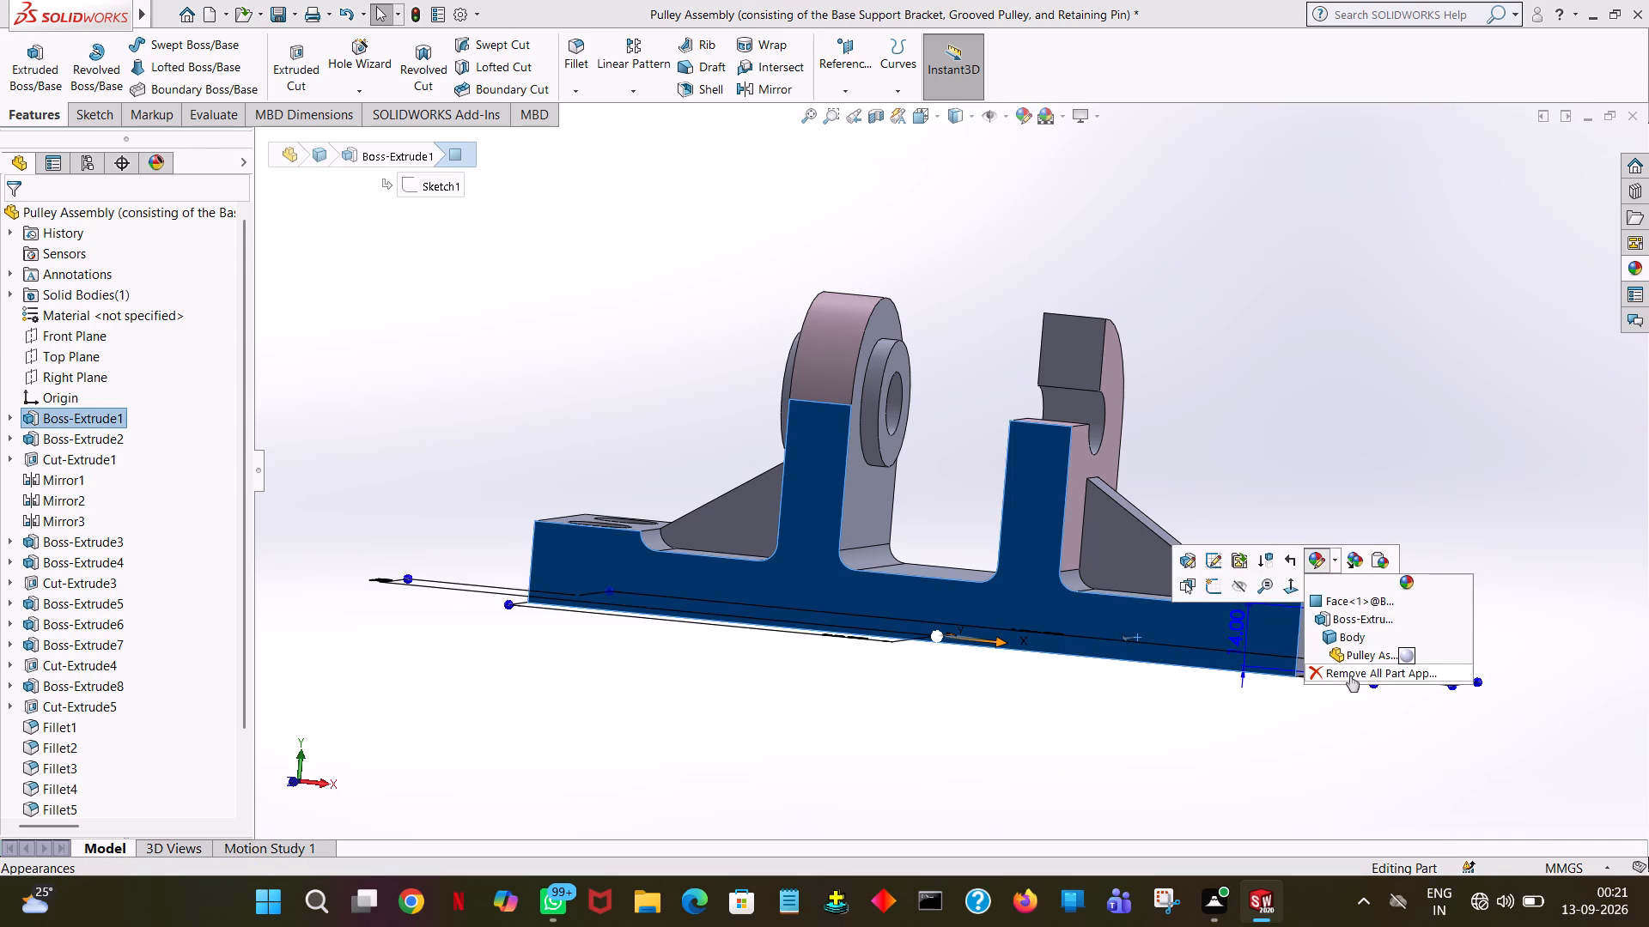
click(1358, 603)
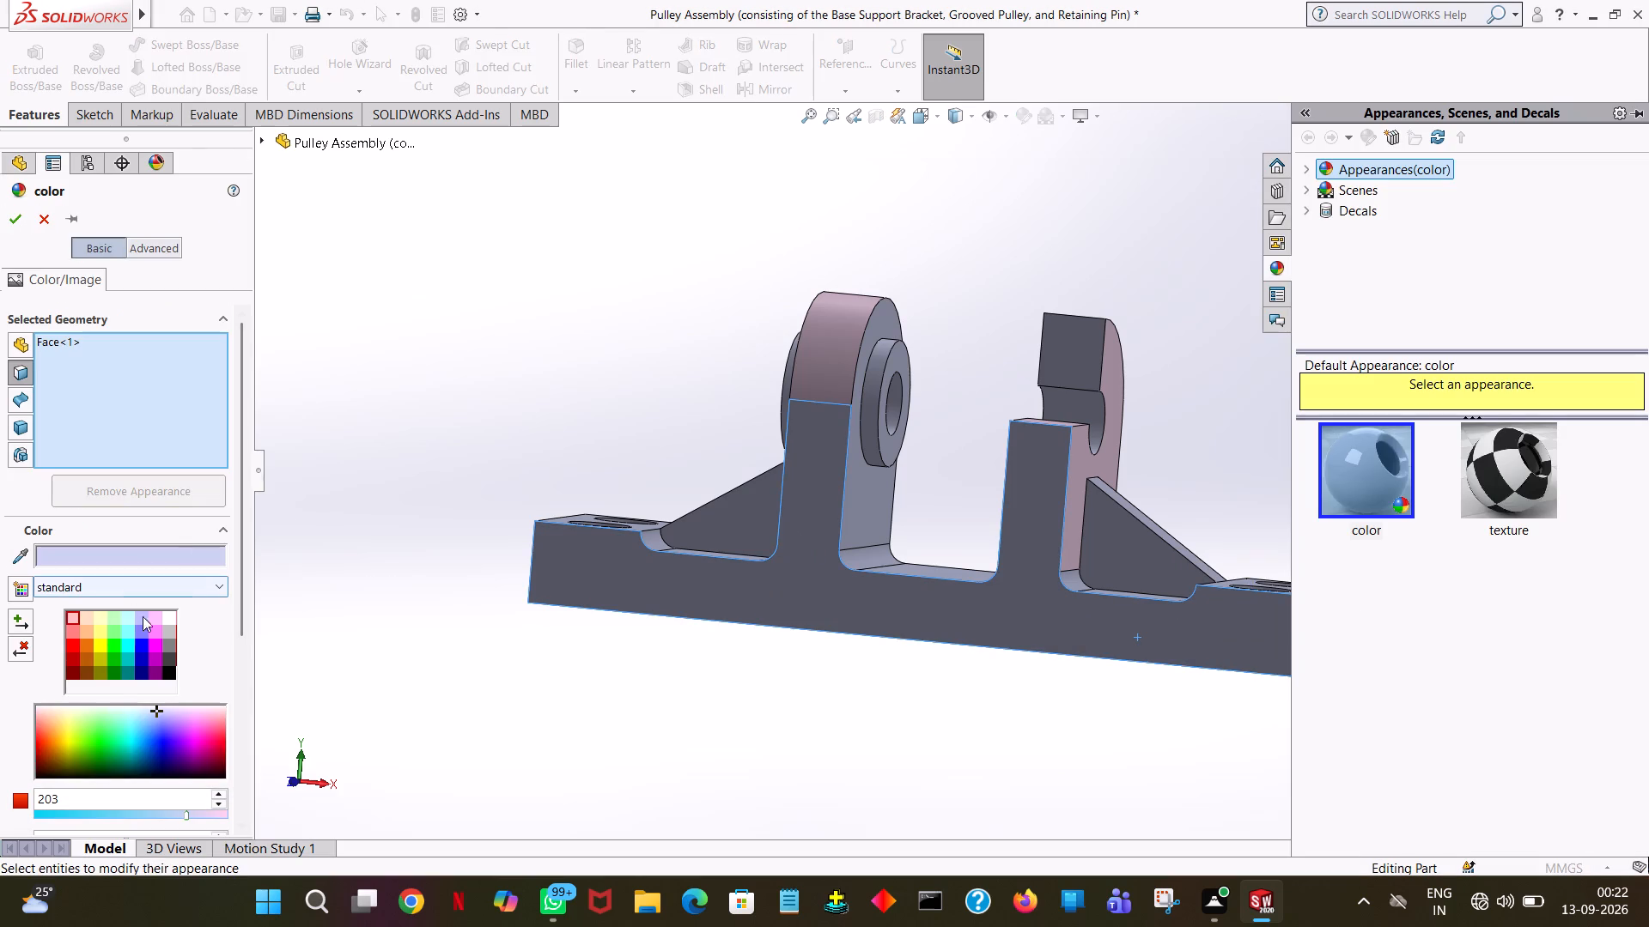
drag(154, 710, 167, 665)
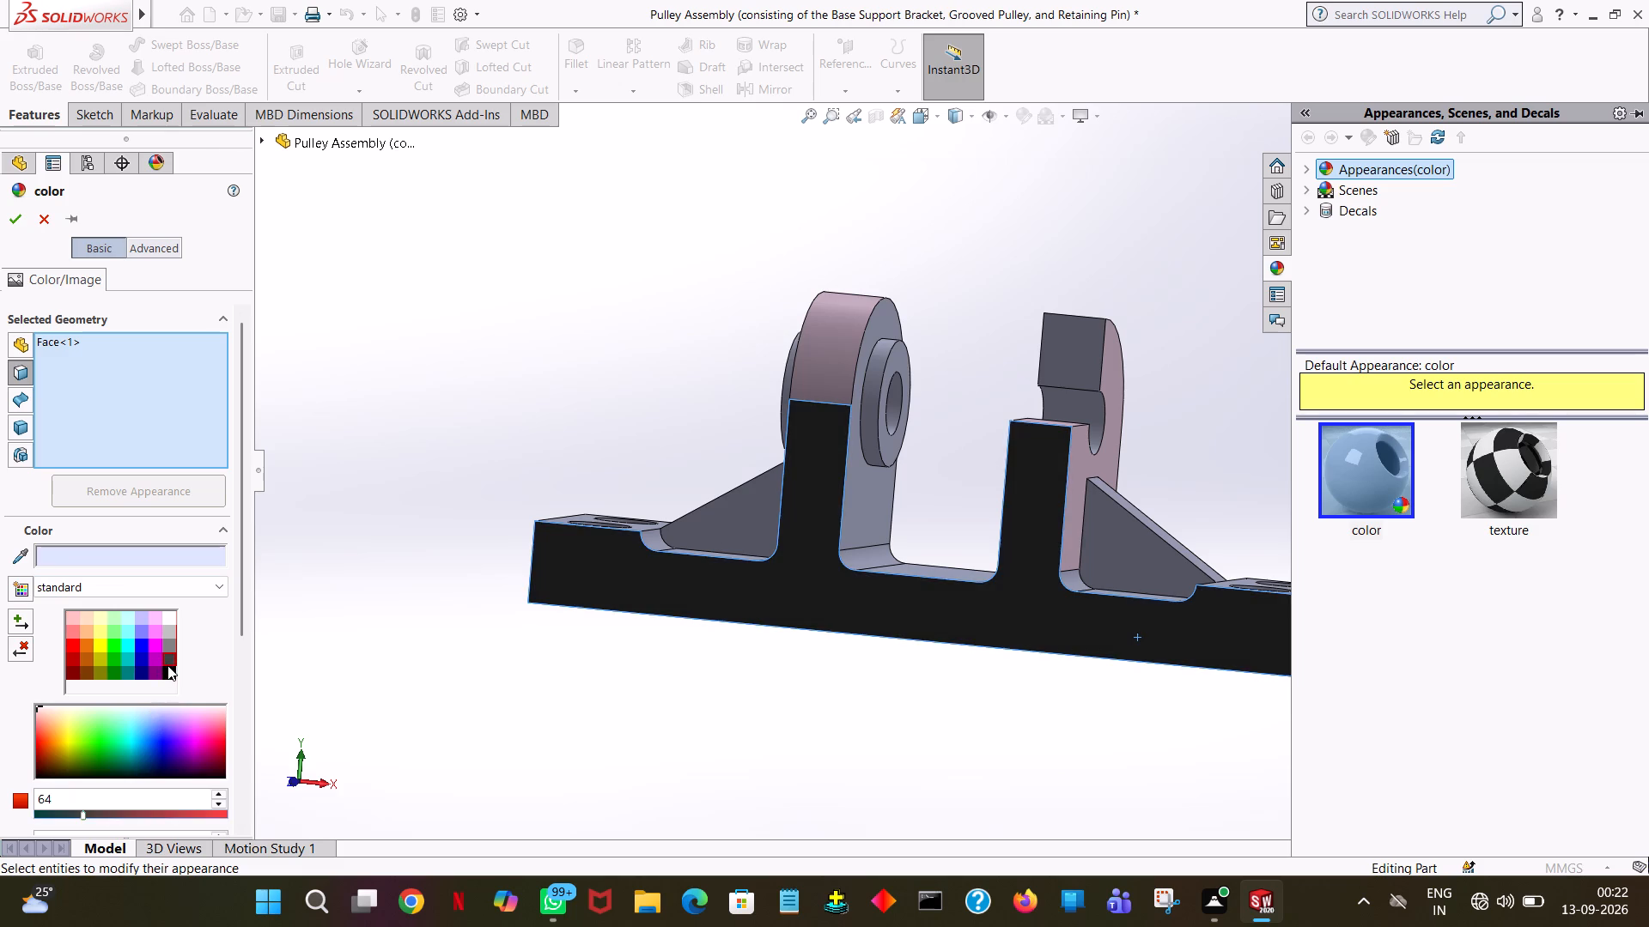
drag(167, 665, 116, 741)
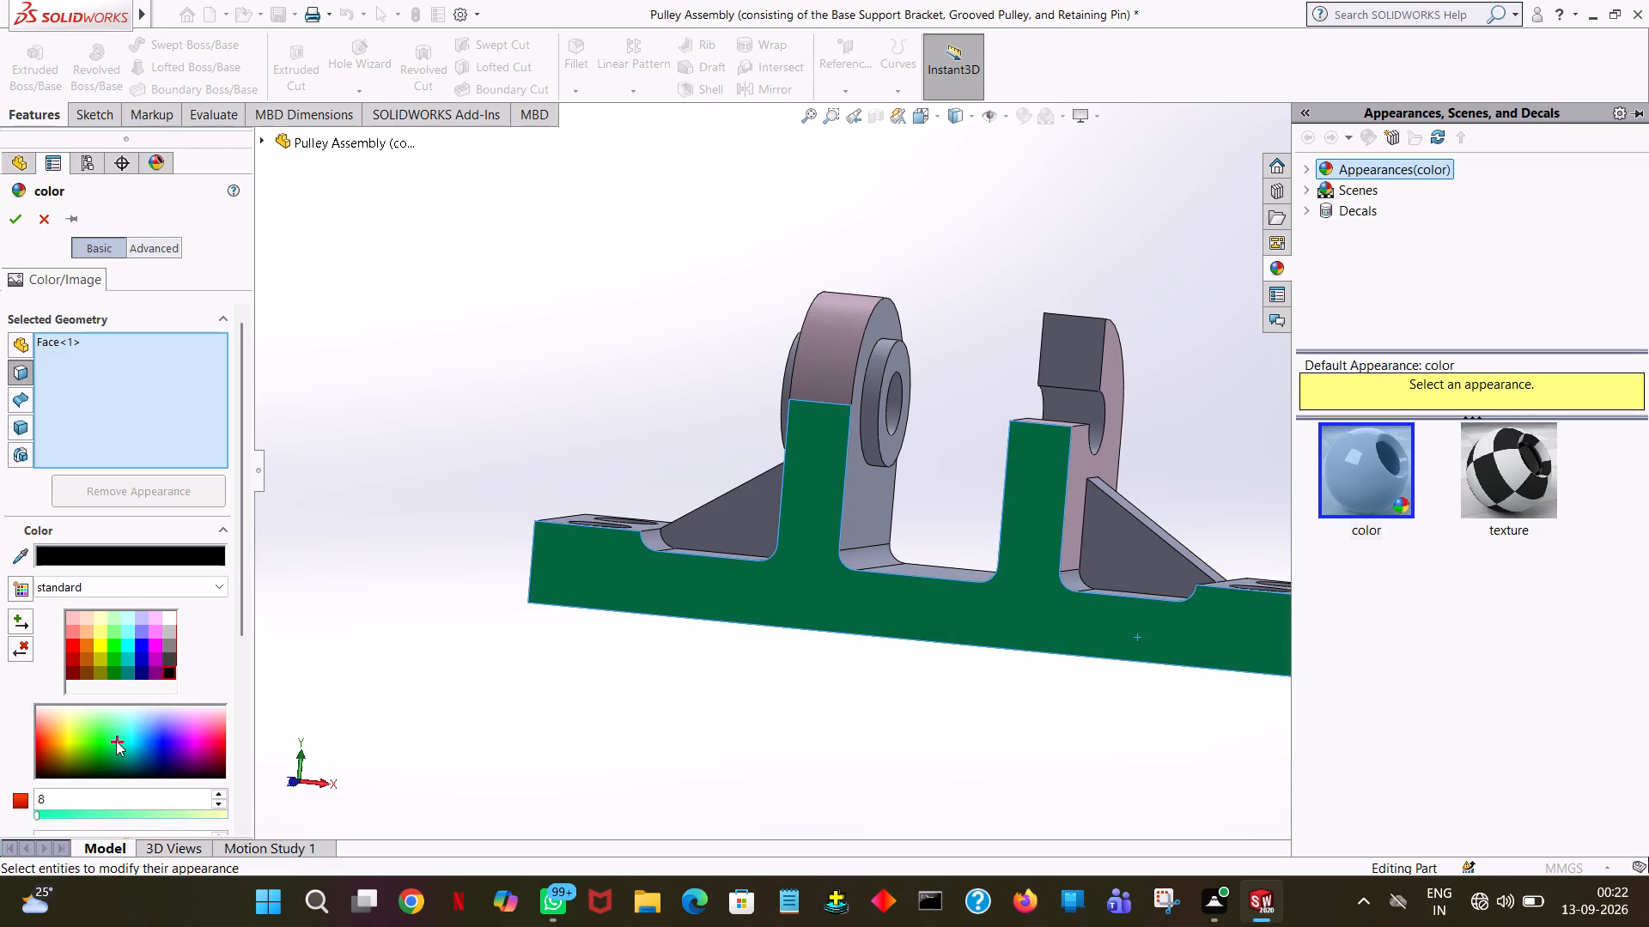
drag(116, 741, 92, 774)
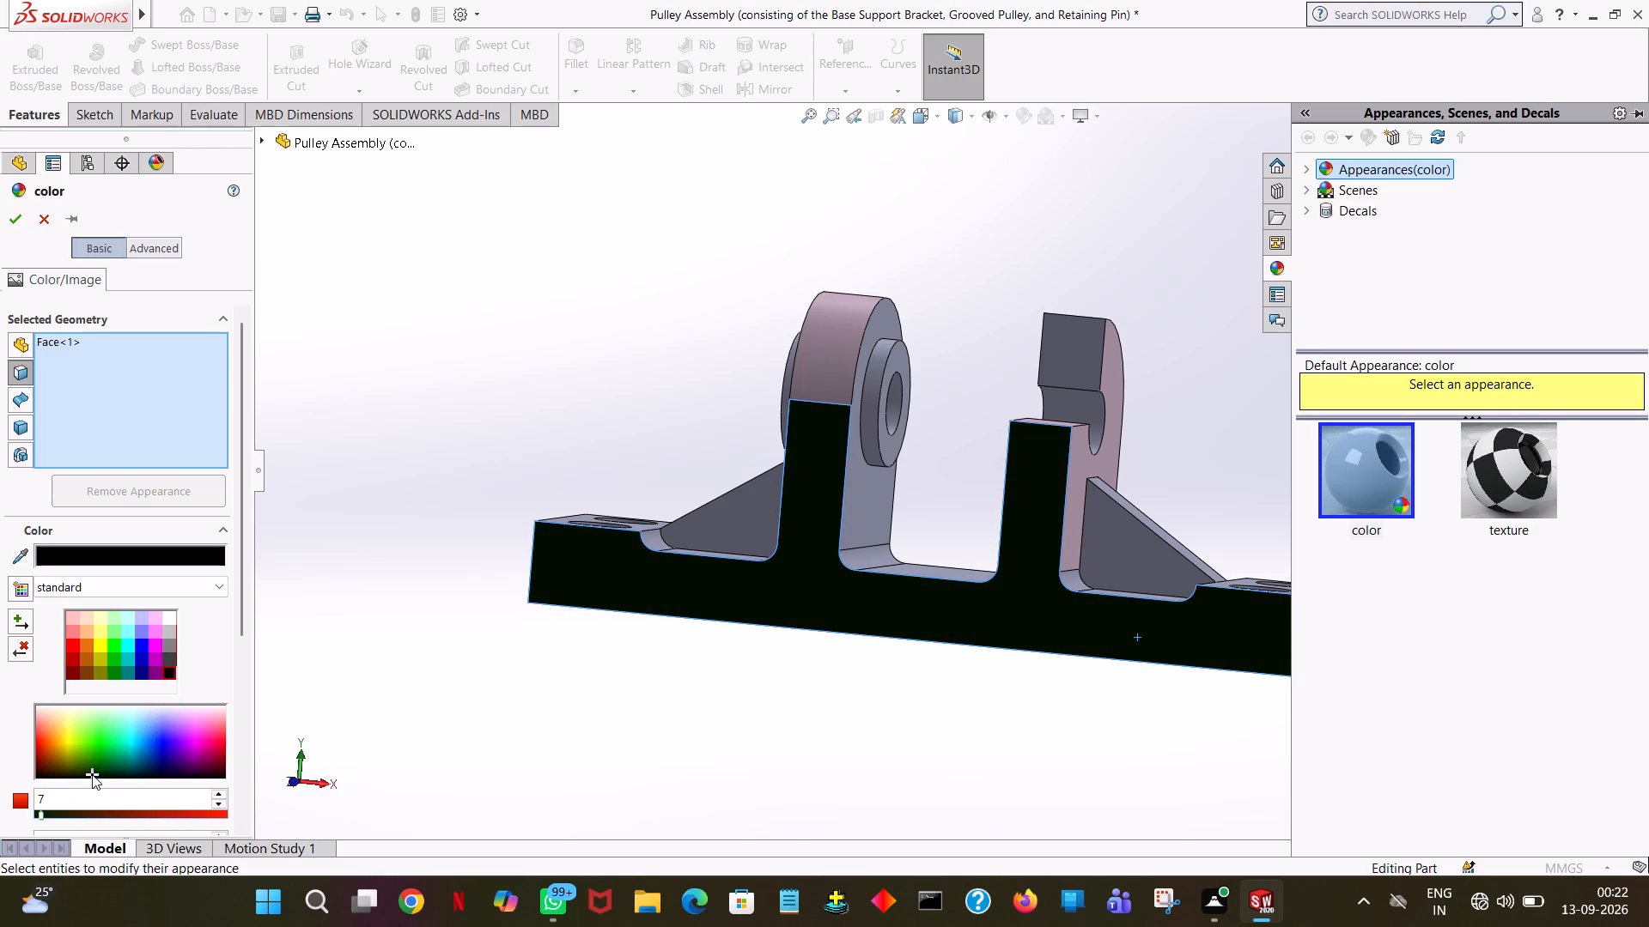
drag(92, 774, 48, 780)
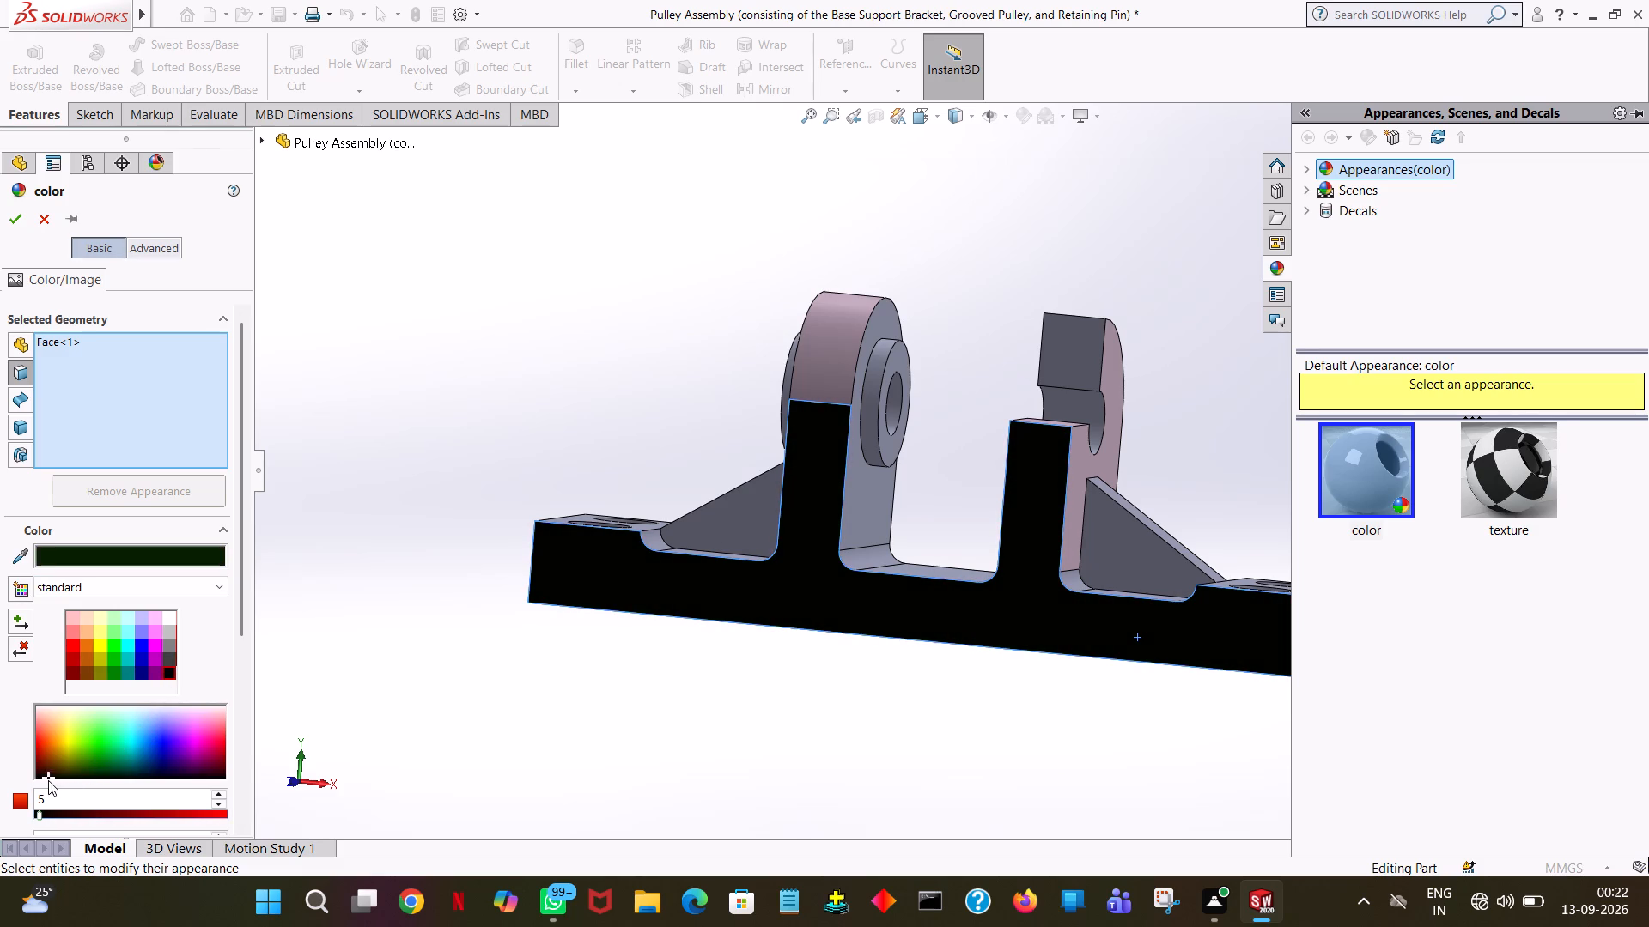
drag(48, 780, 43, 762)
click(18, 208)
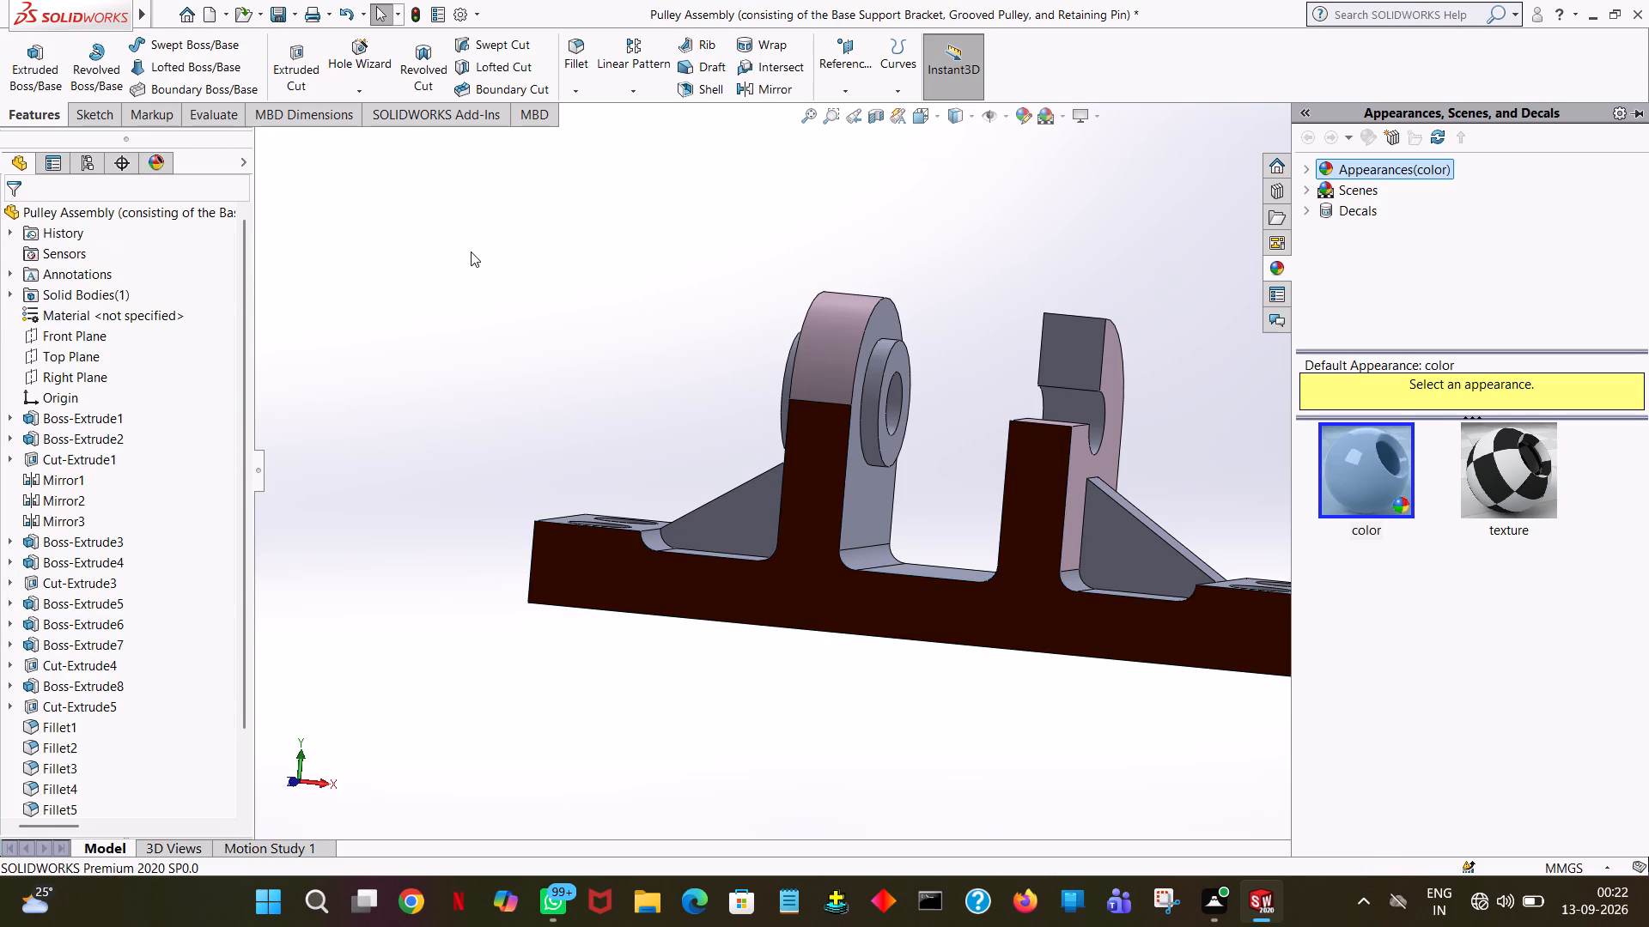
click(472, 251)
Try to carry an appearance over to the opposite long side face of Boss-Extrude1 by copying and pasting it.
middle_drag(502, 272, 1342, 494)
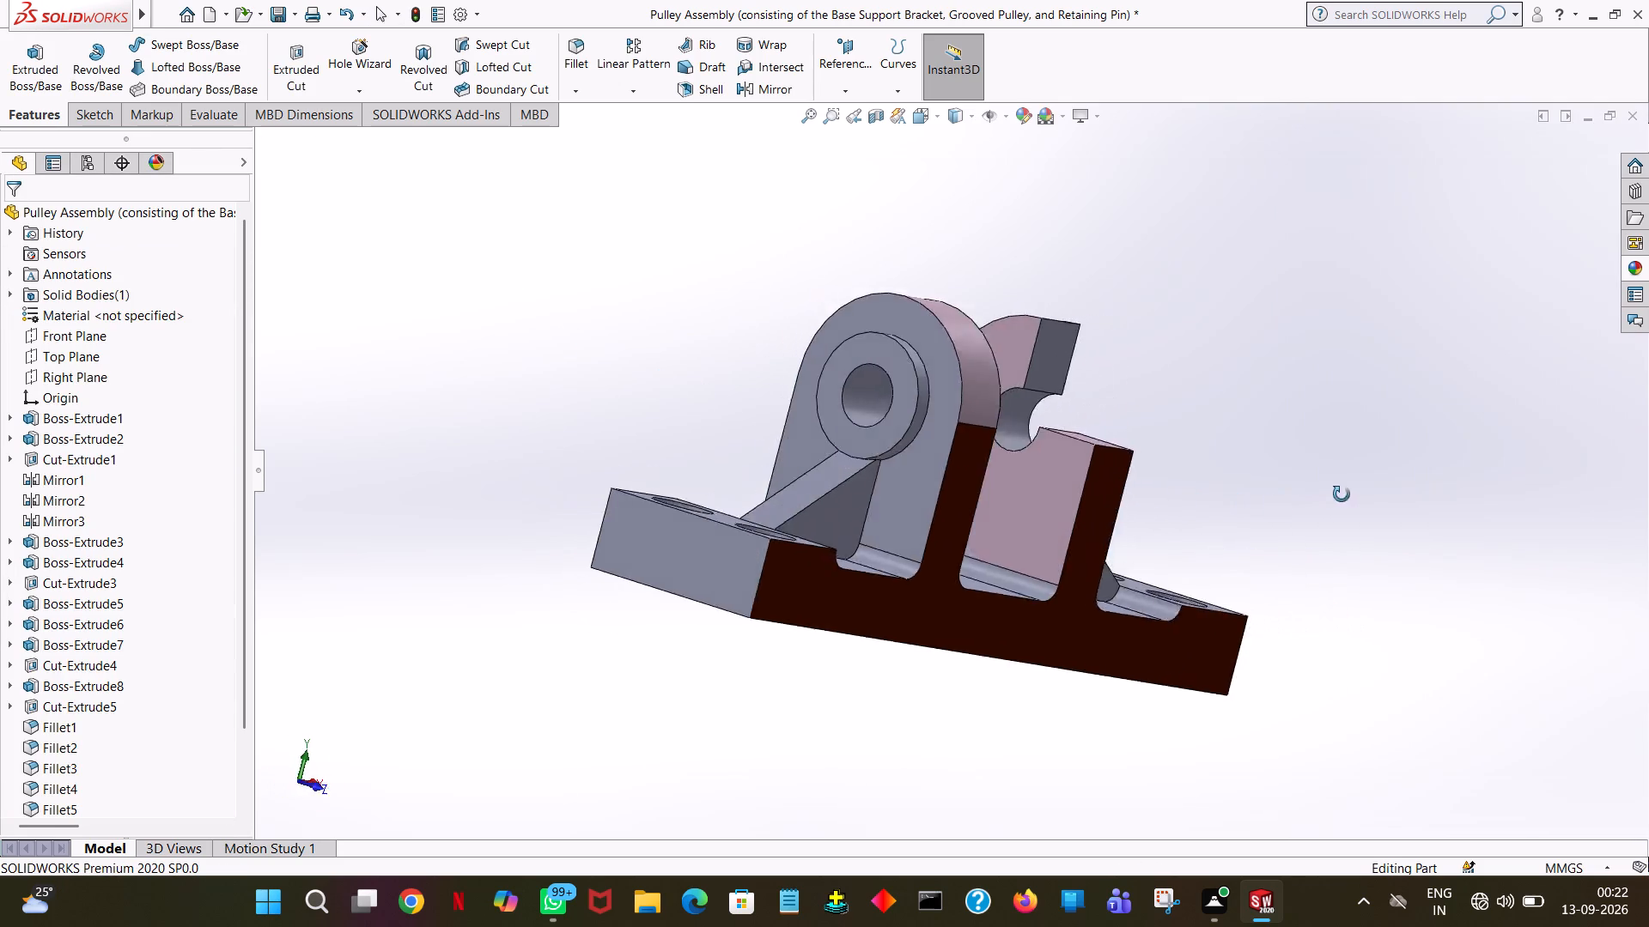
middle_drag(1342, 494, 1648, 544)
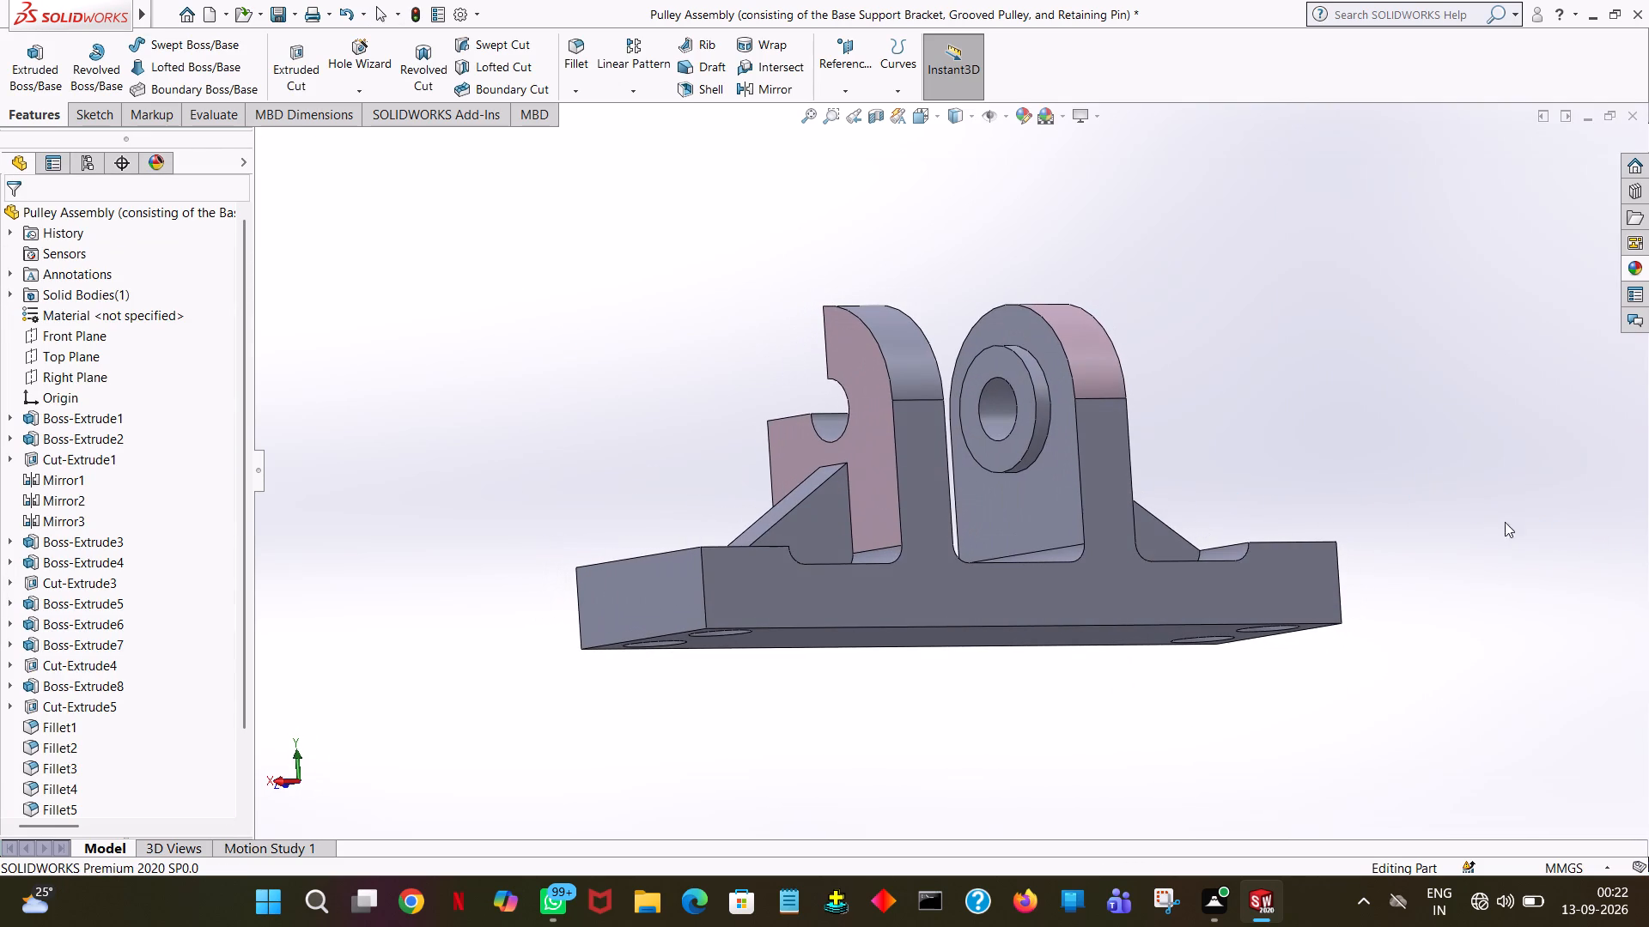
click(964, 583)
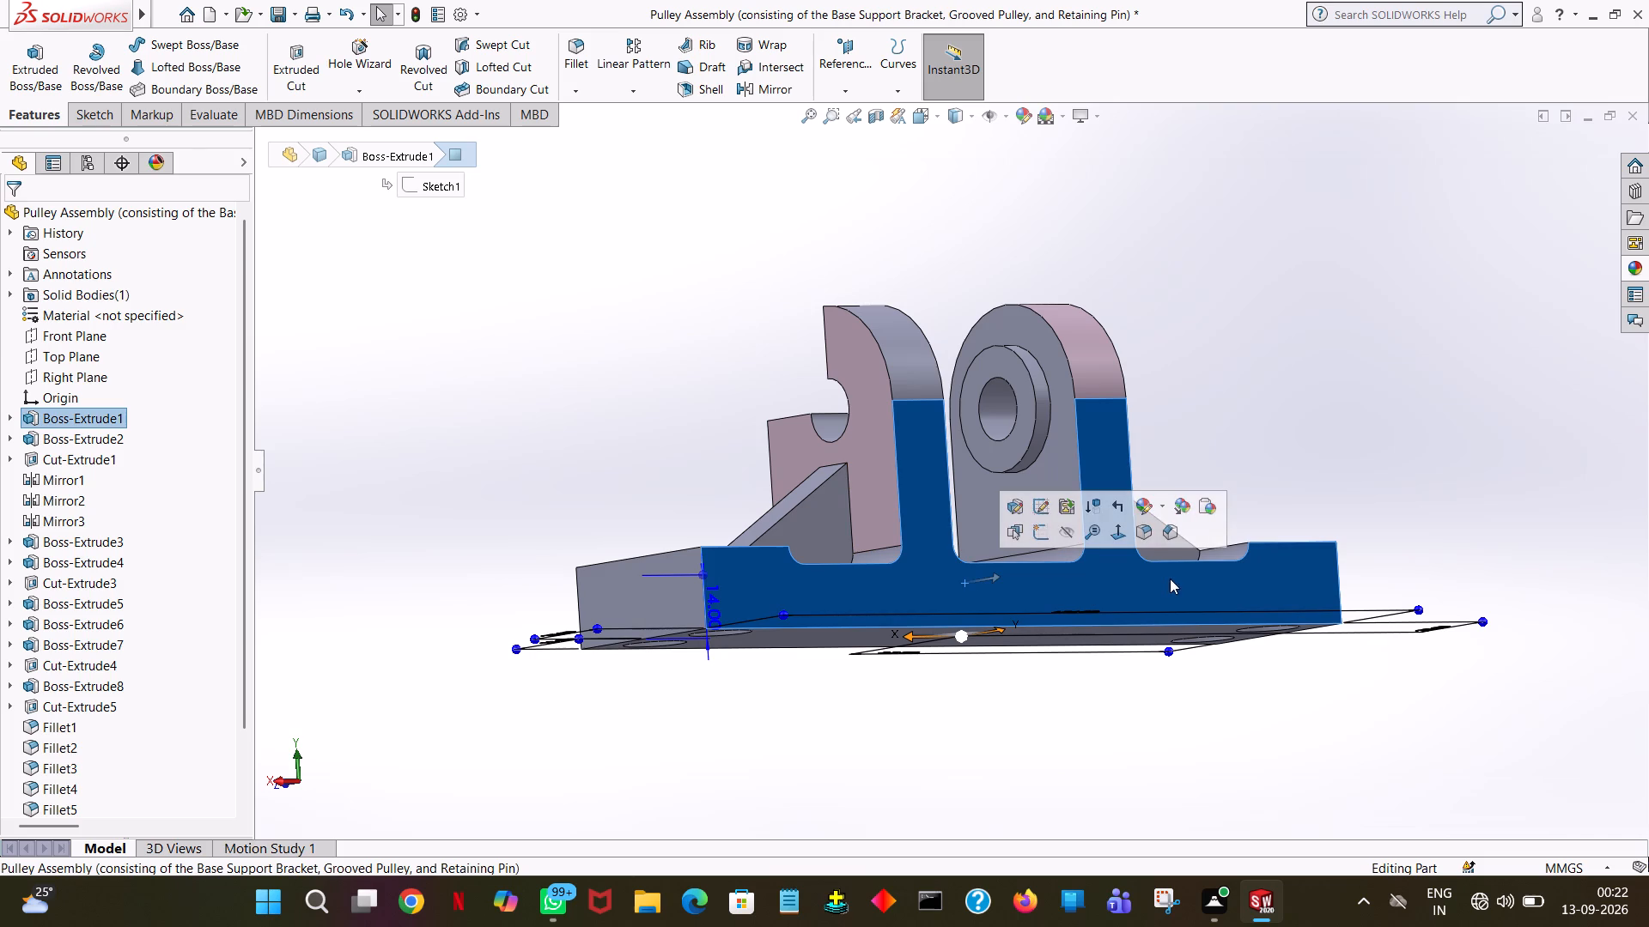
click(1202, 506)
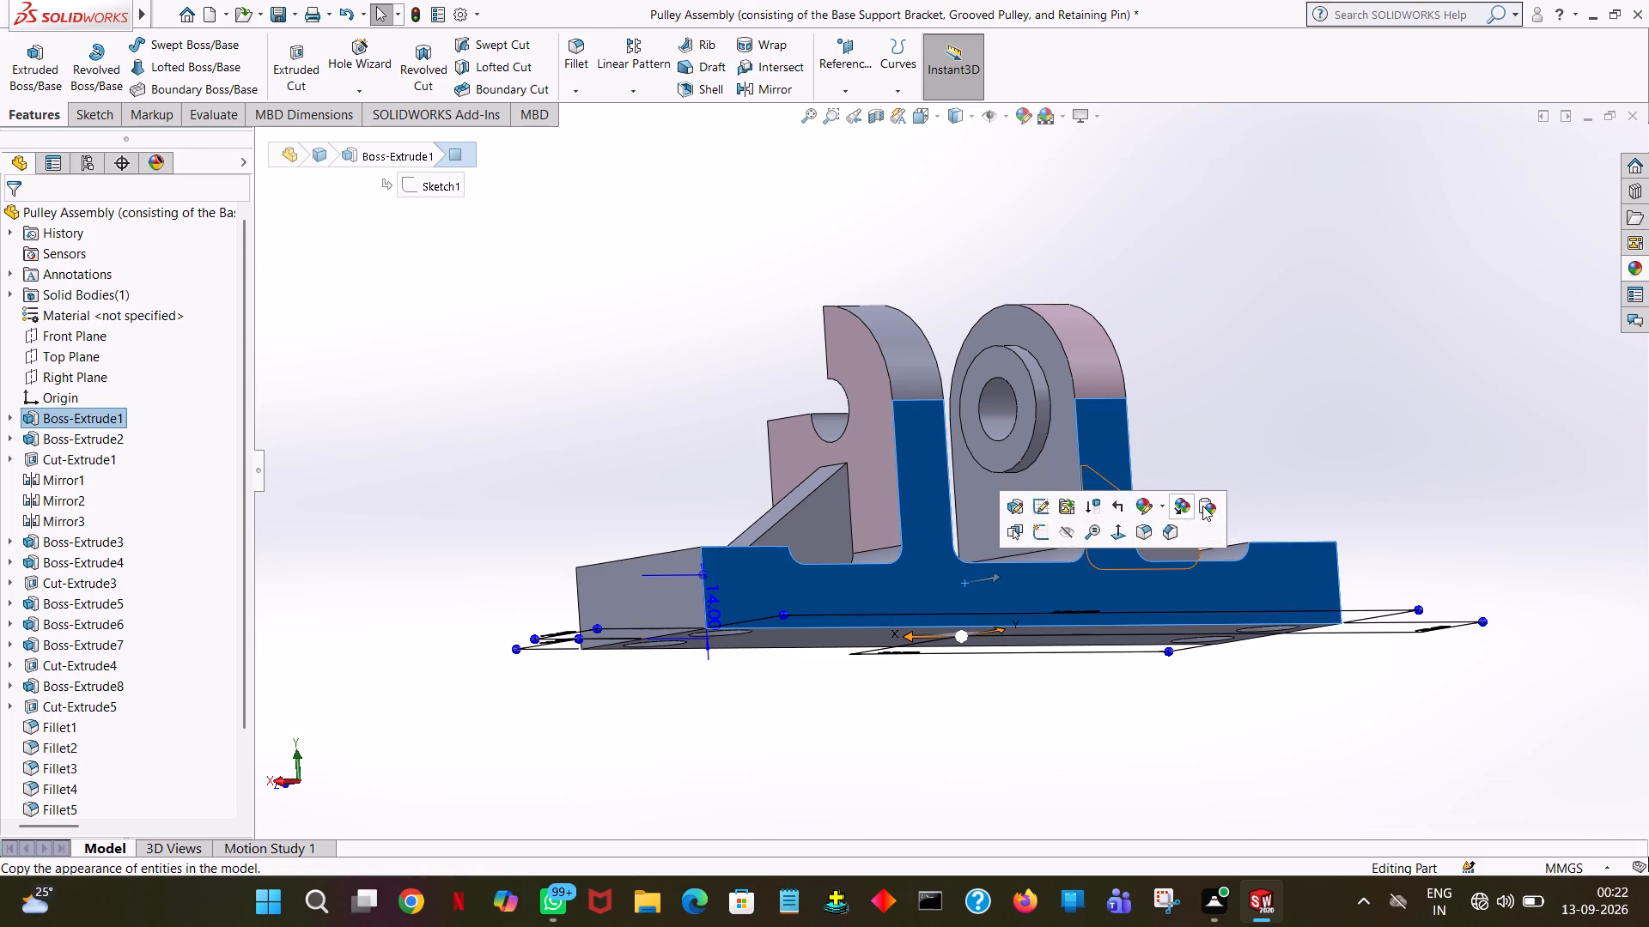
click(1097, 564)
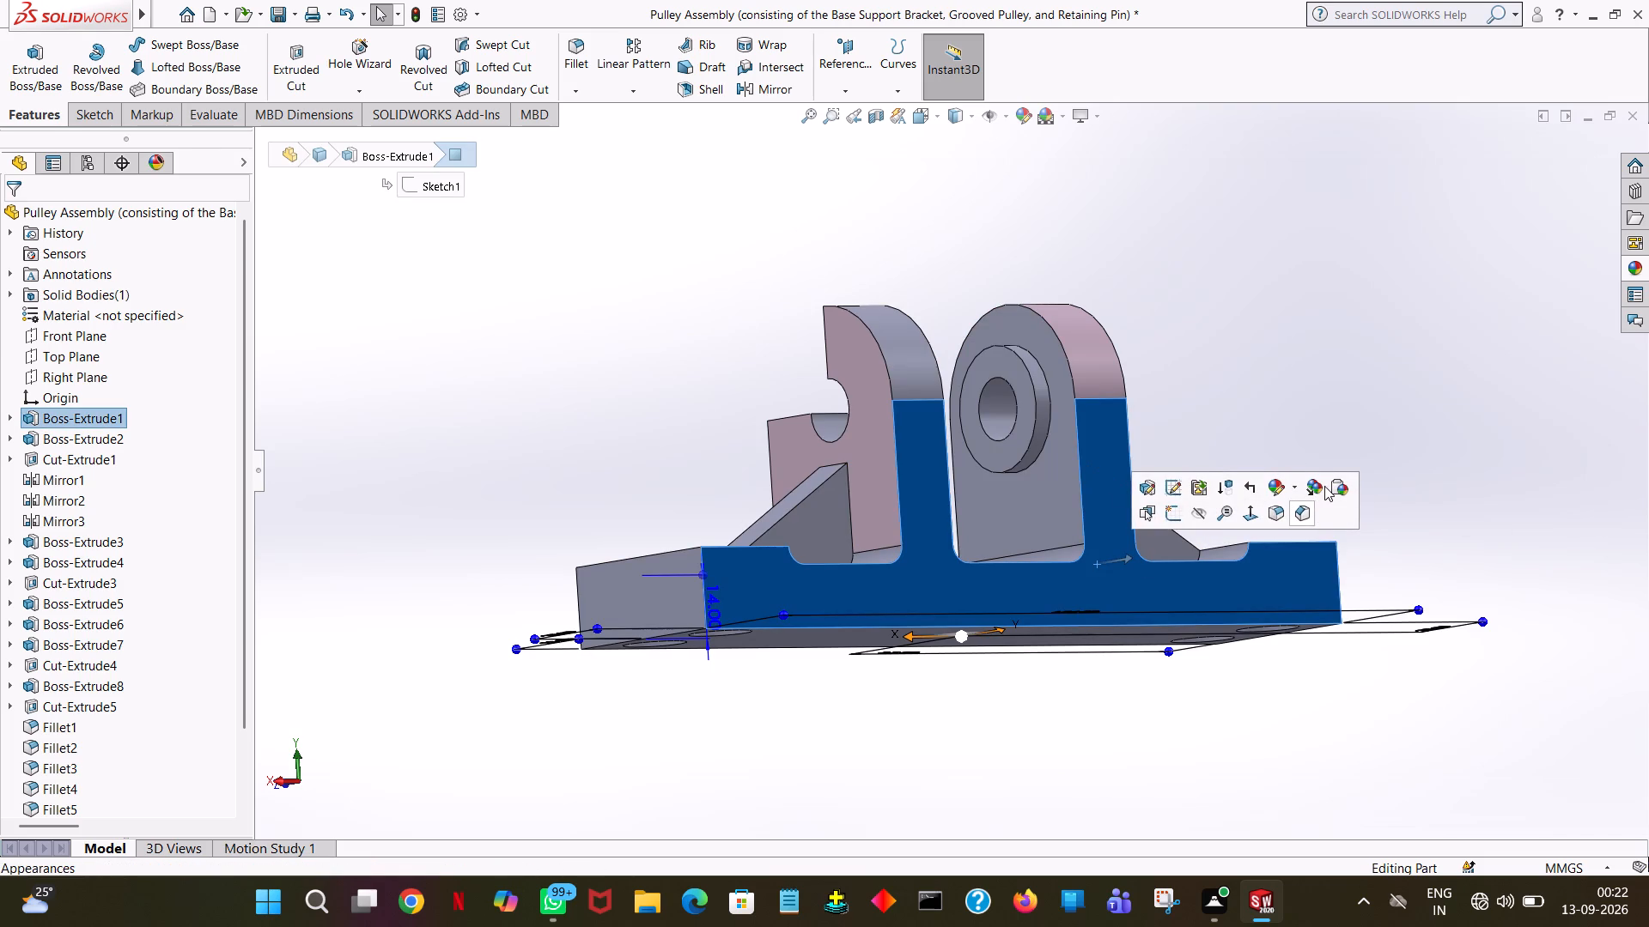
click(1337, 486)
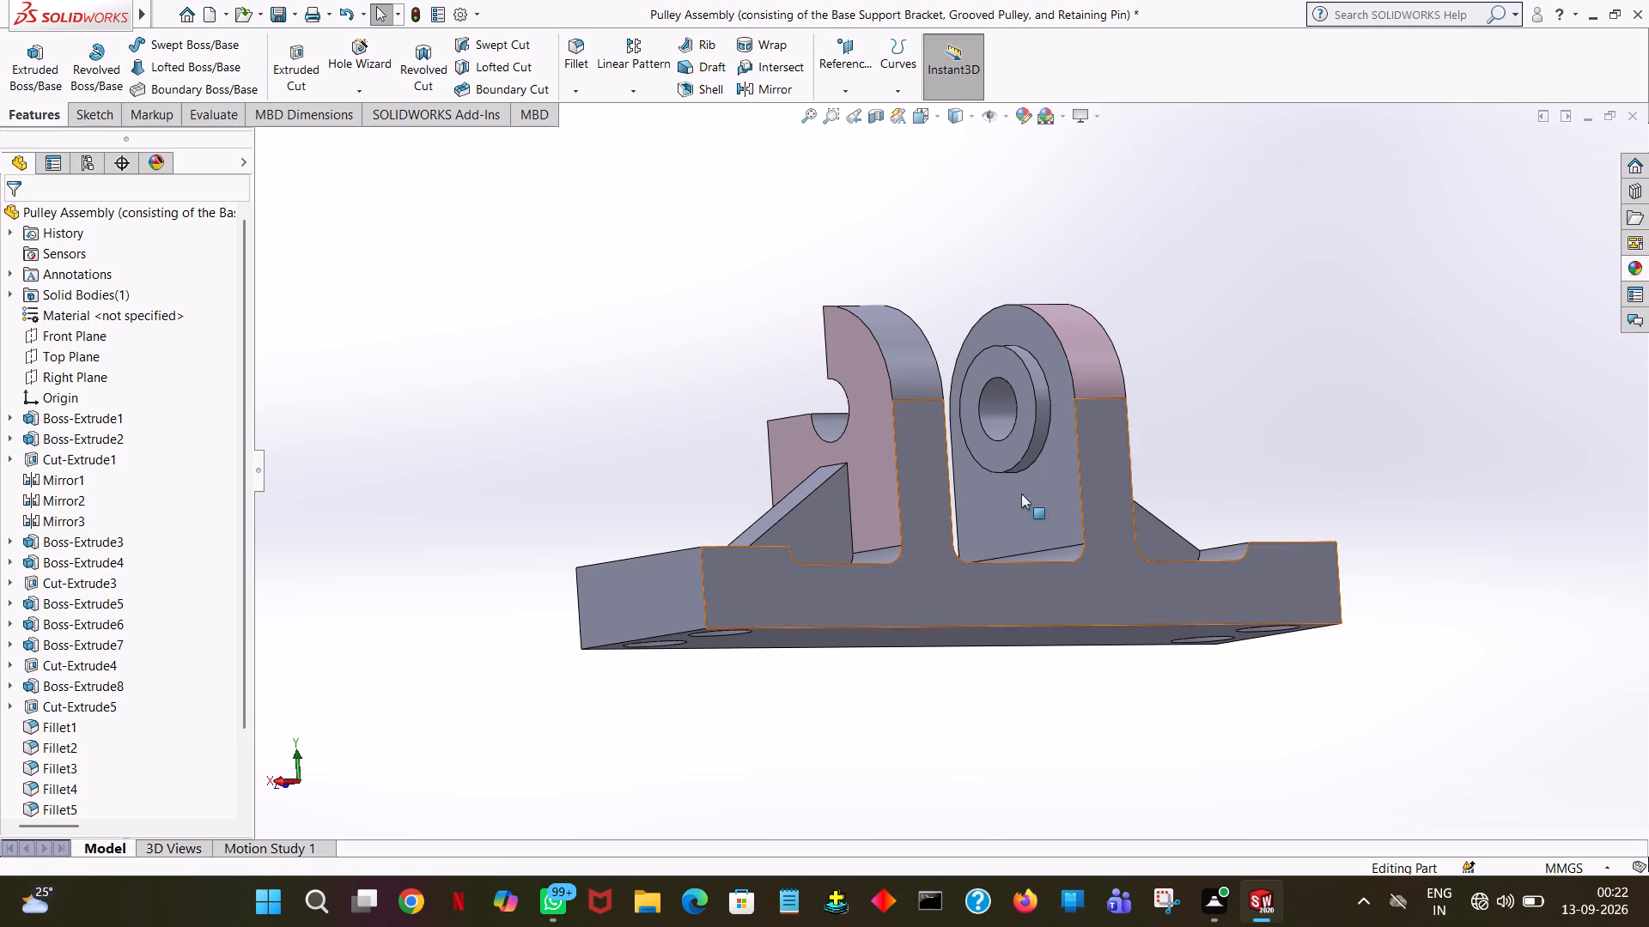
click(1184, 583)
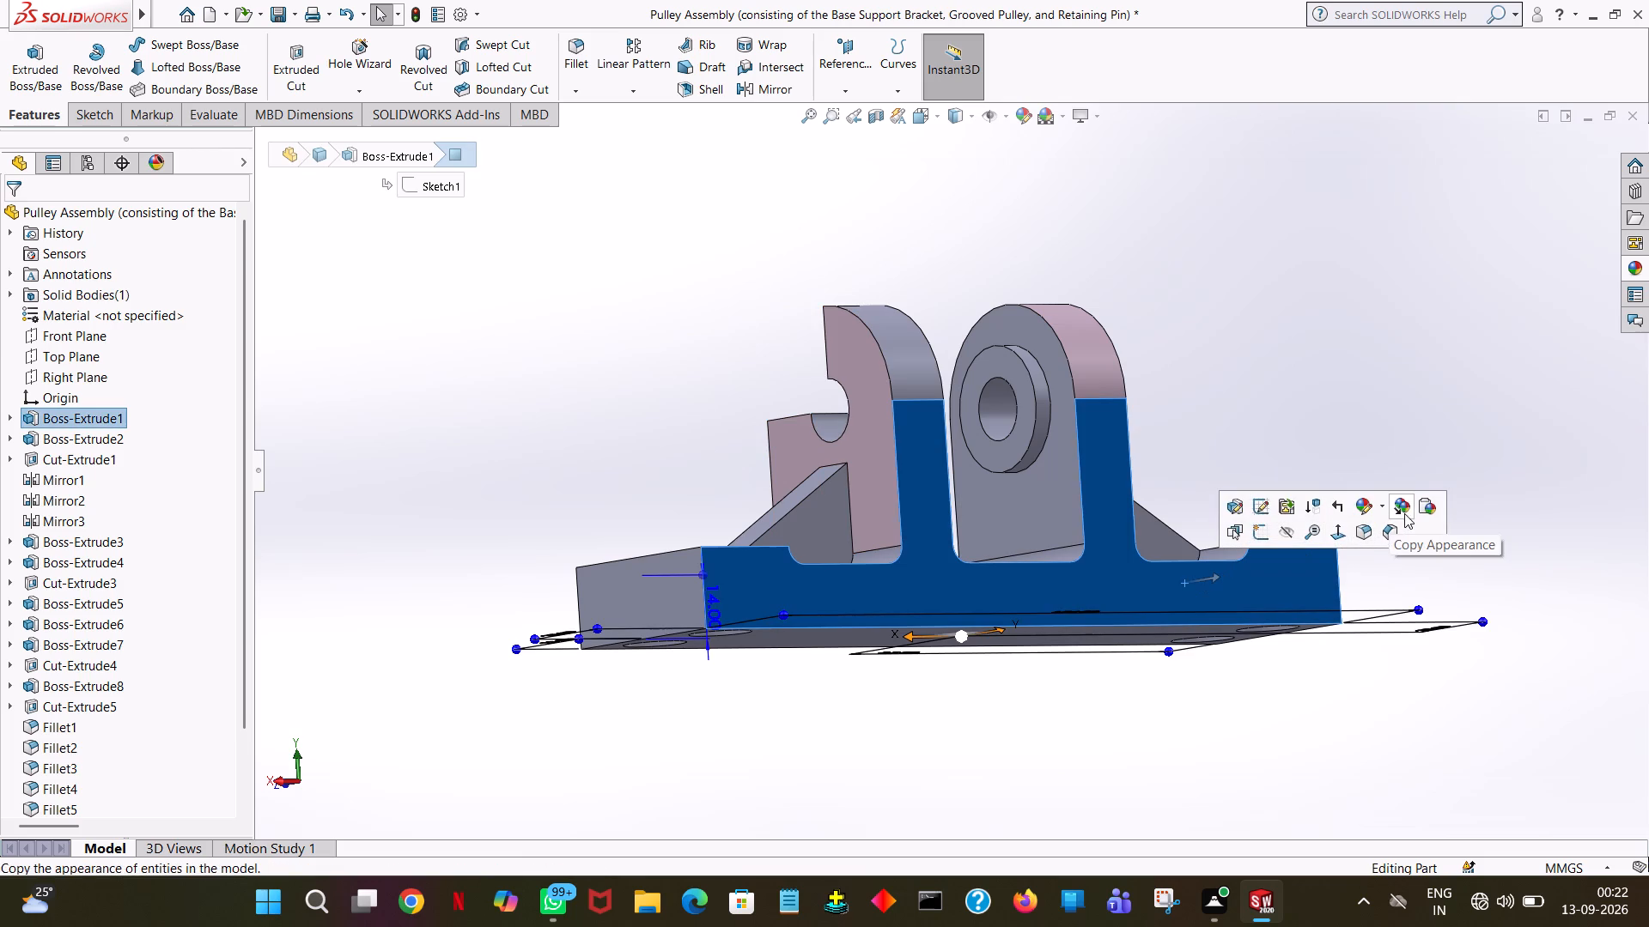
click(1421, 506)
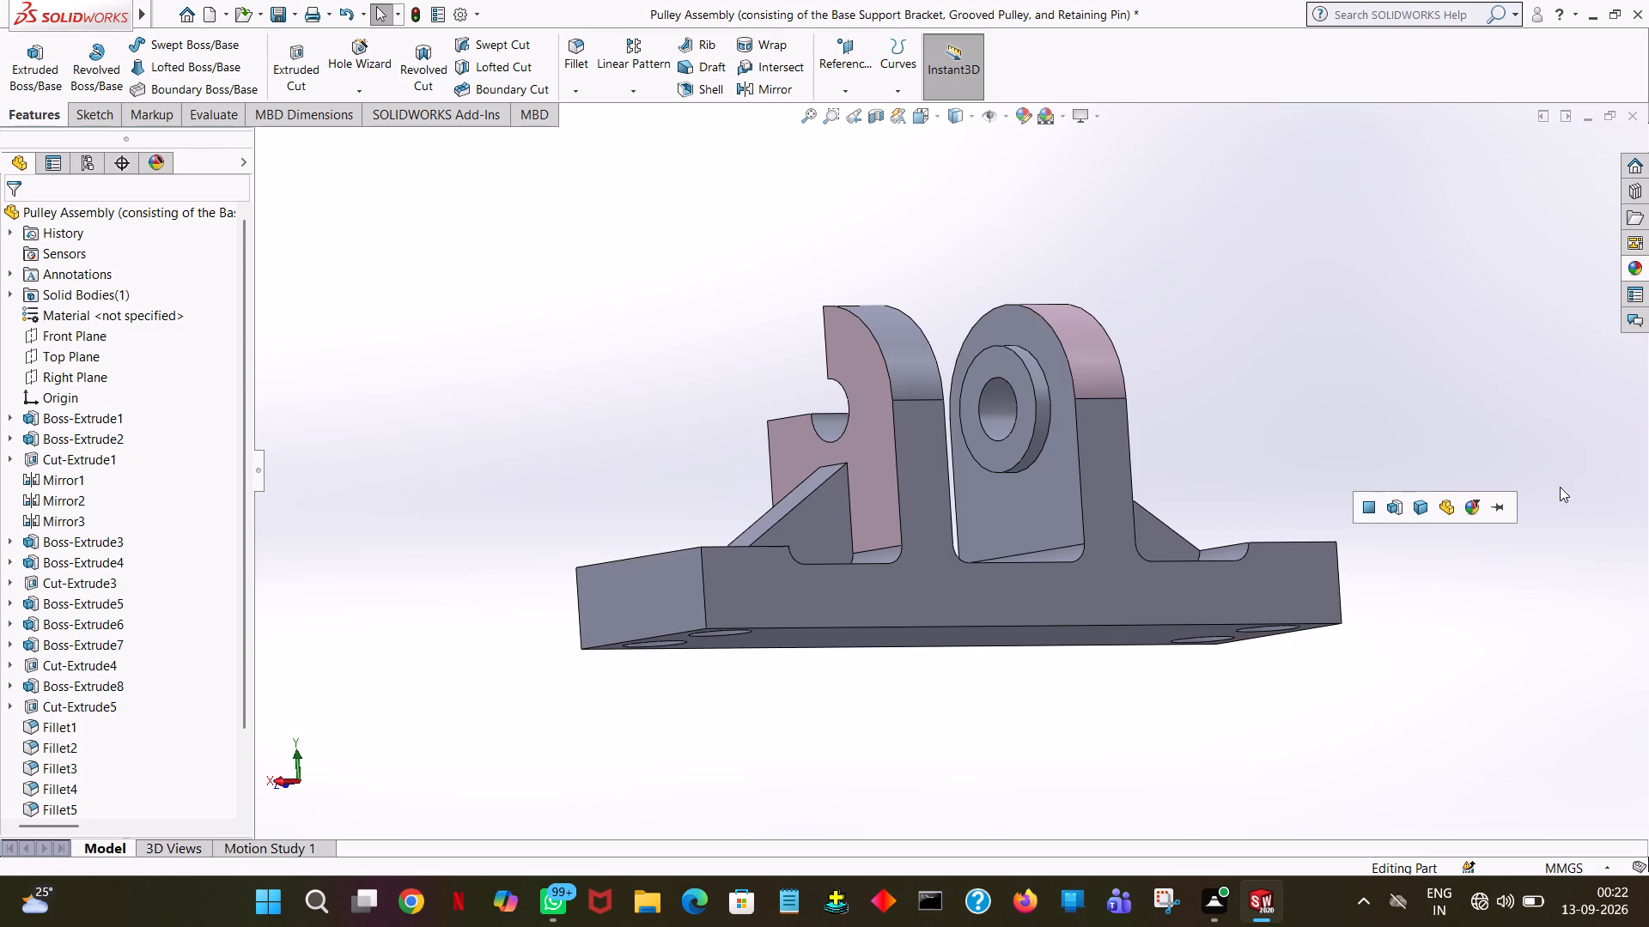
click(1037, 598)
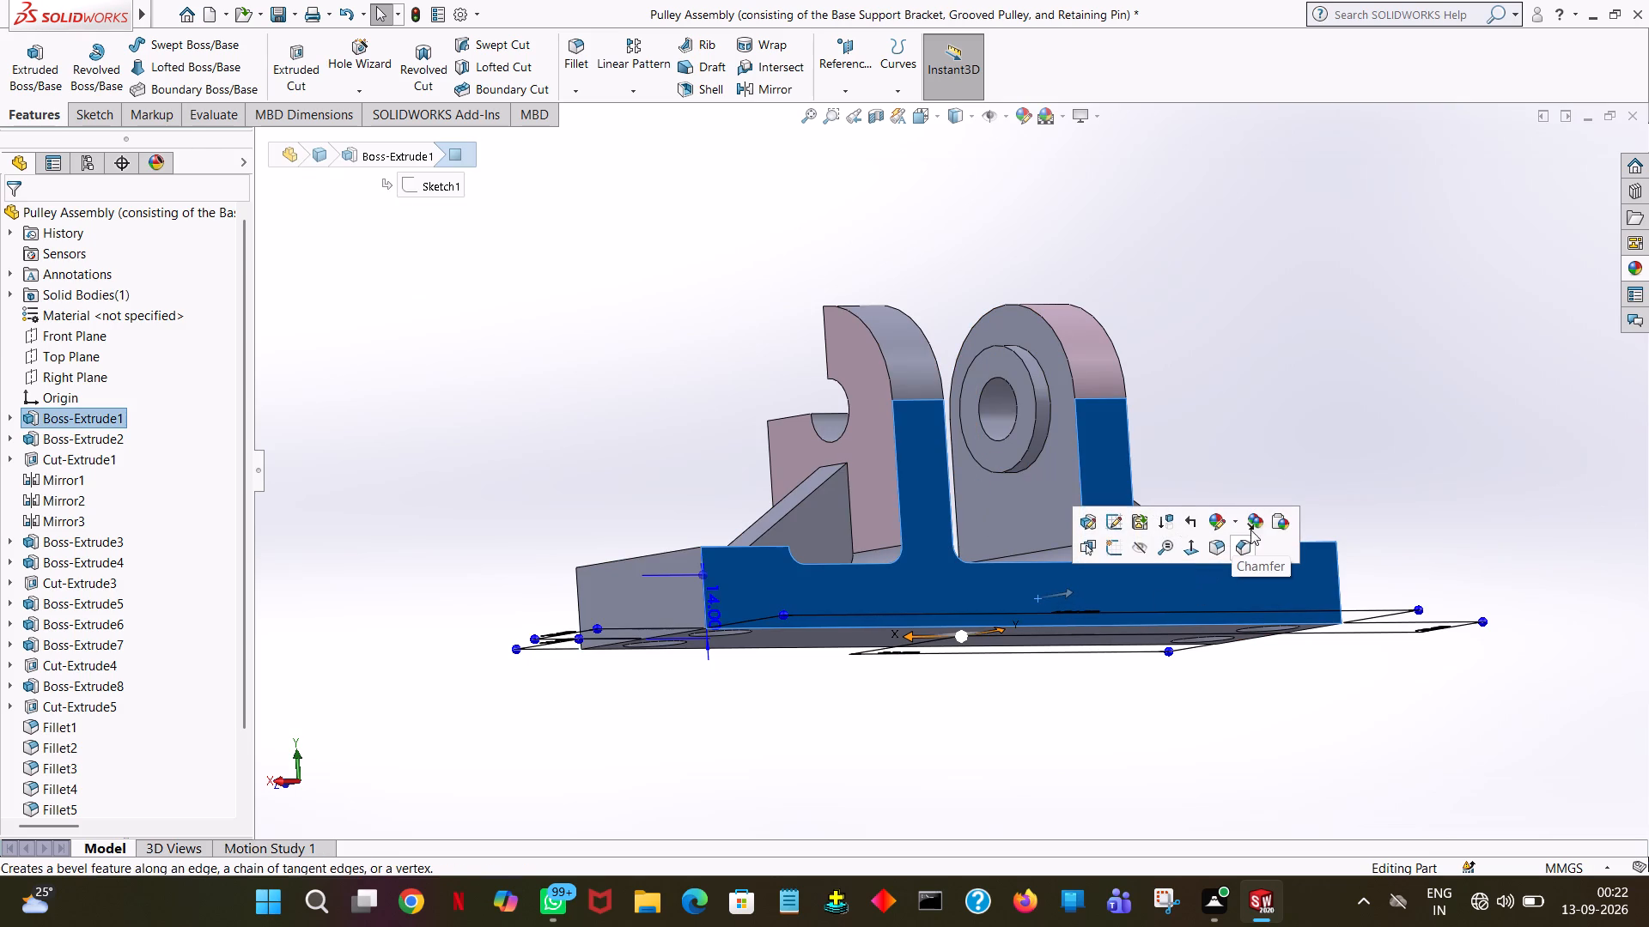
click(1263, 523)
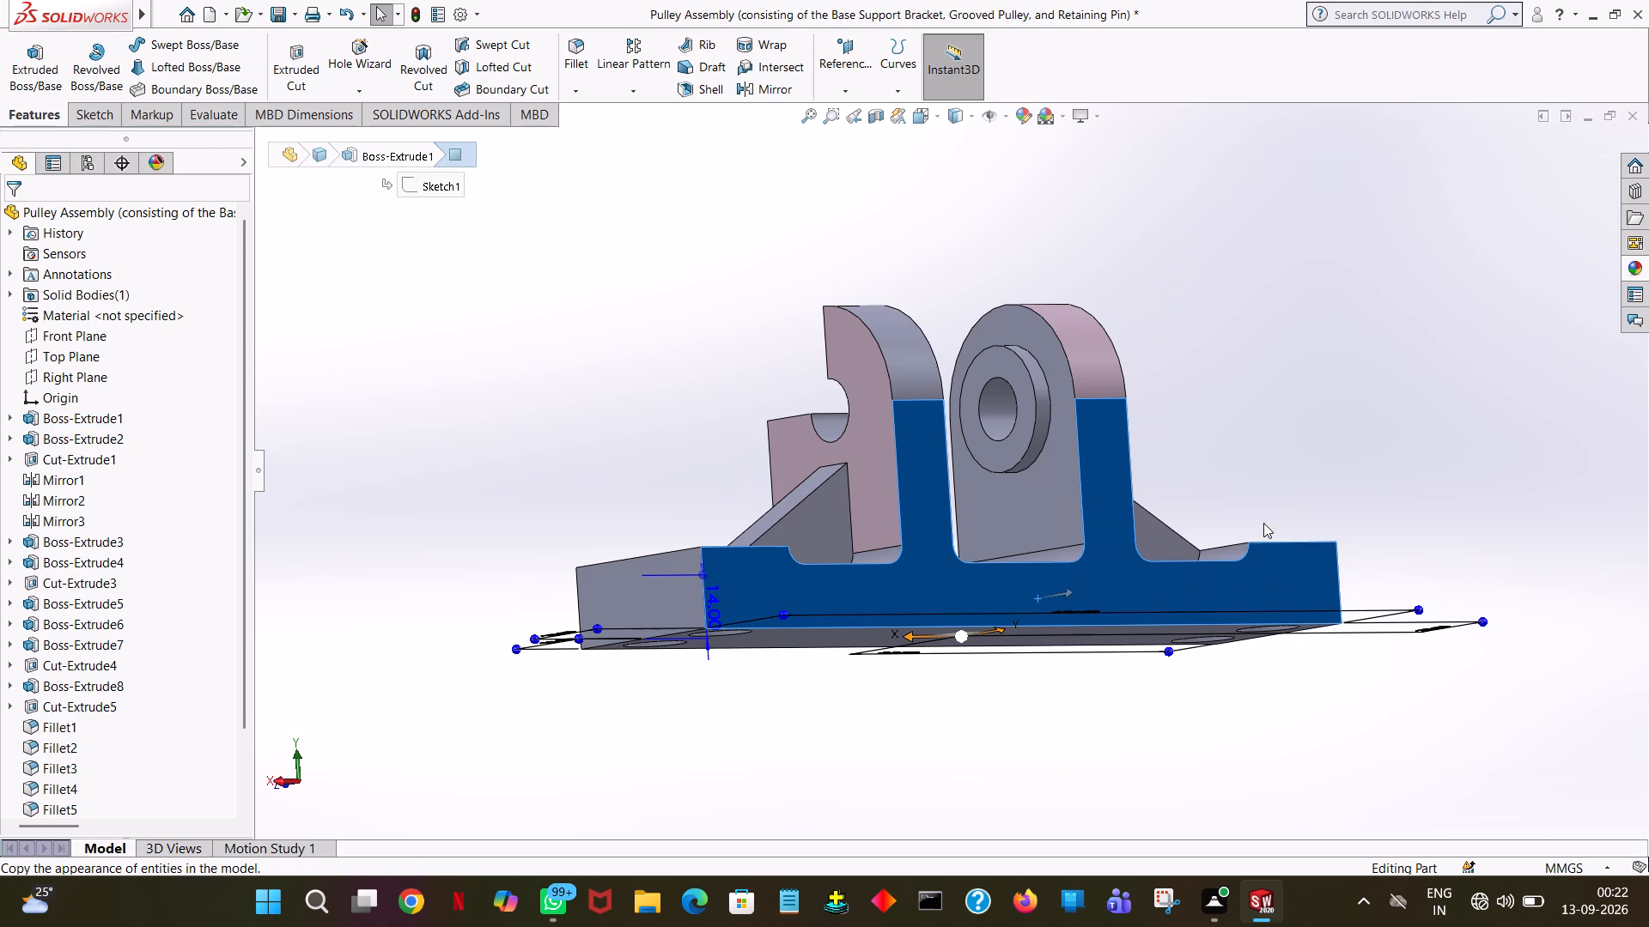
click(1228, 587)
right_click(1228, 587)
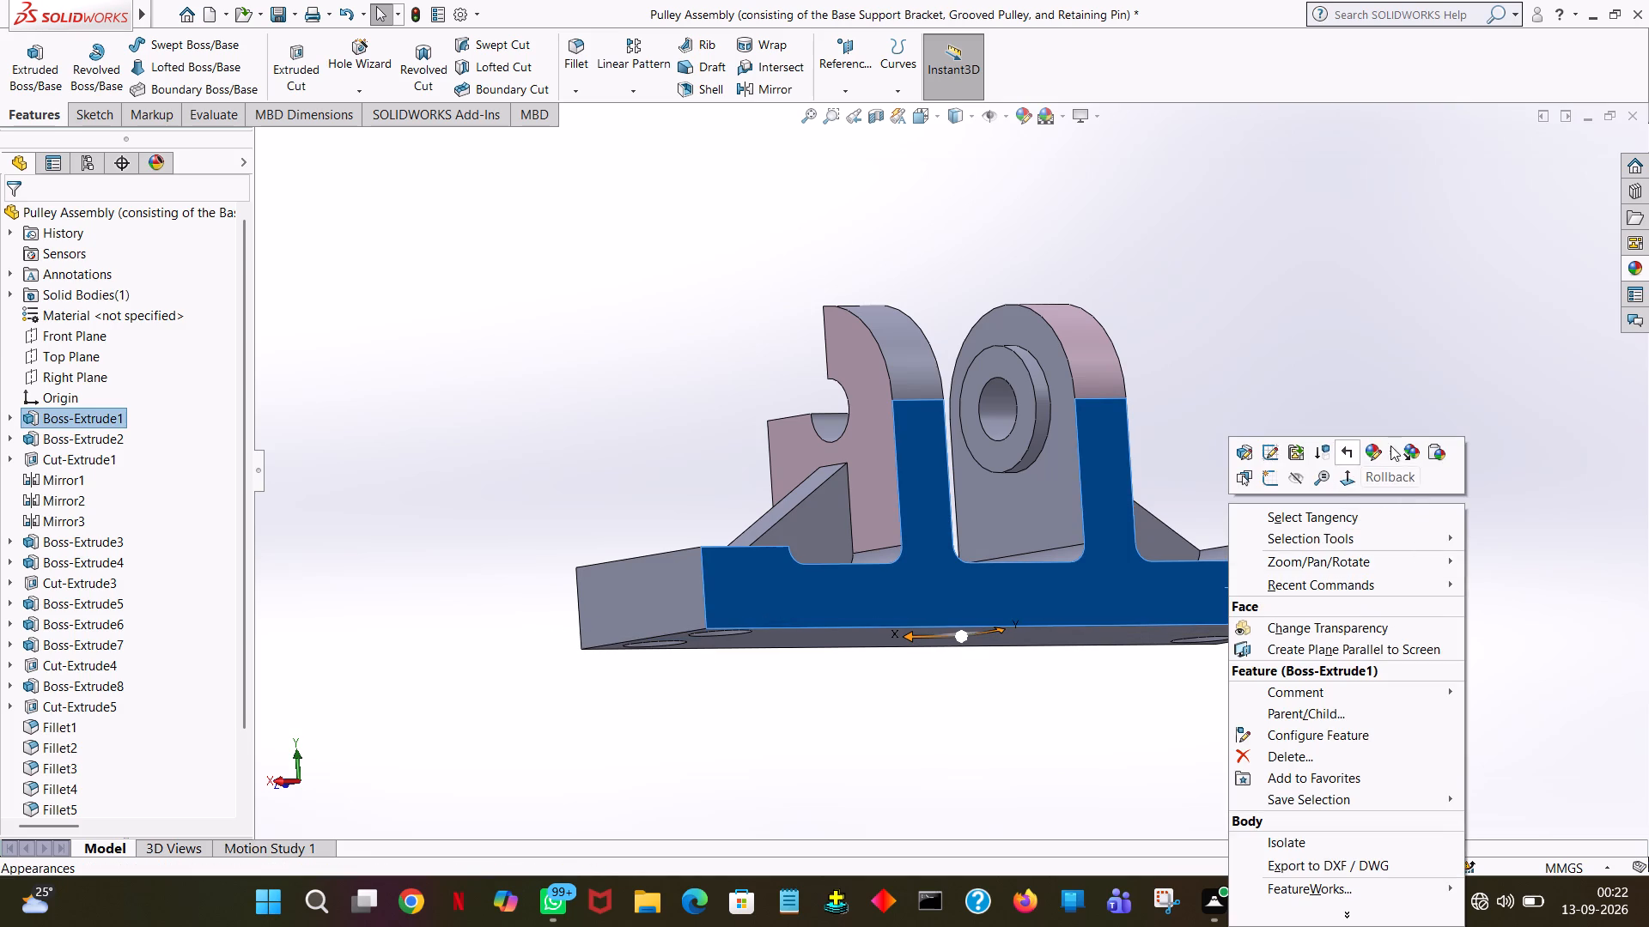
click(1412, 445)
Undo the dark brown face color on the base and the pale pink colors on the two uprights.
middle_drag(368, 447, 588, 486)
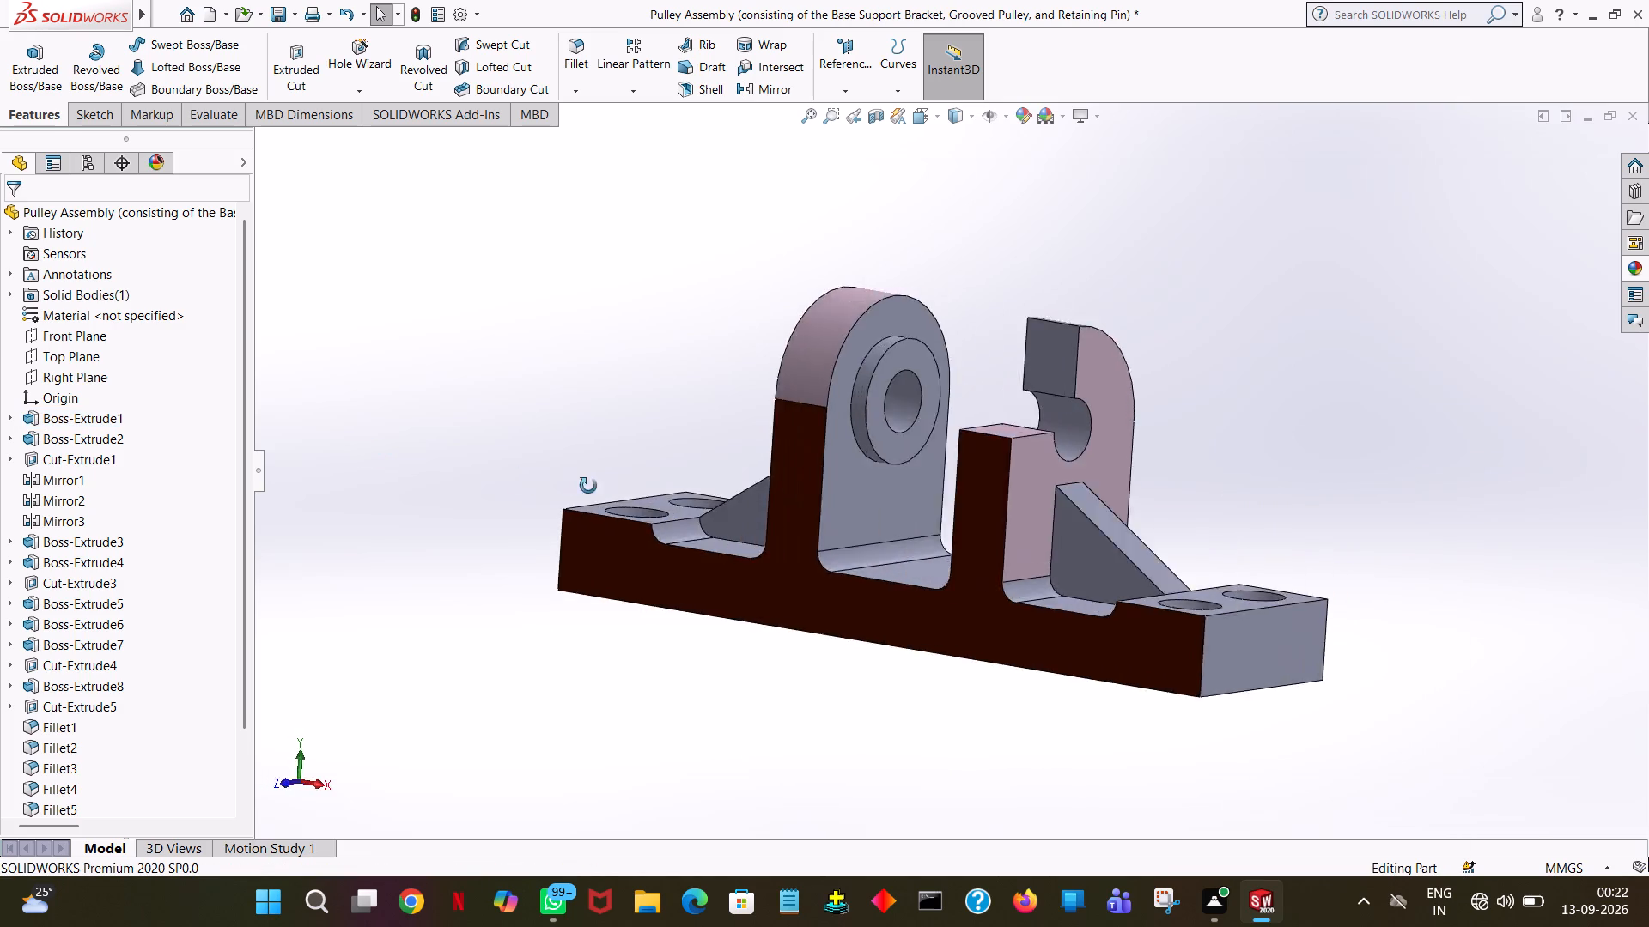
middle_drag(588, 486, 923, 558)
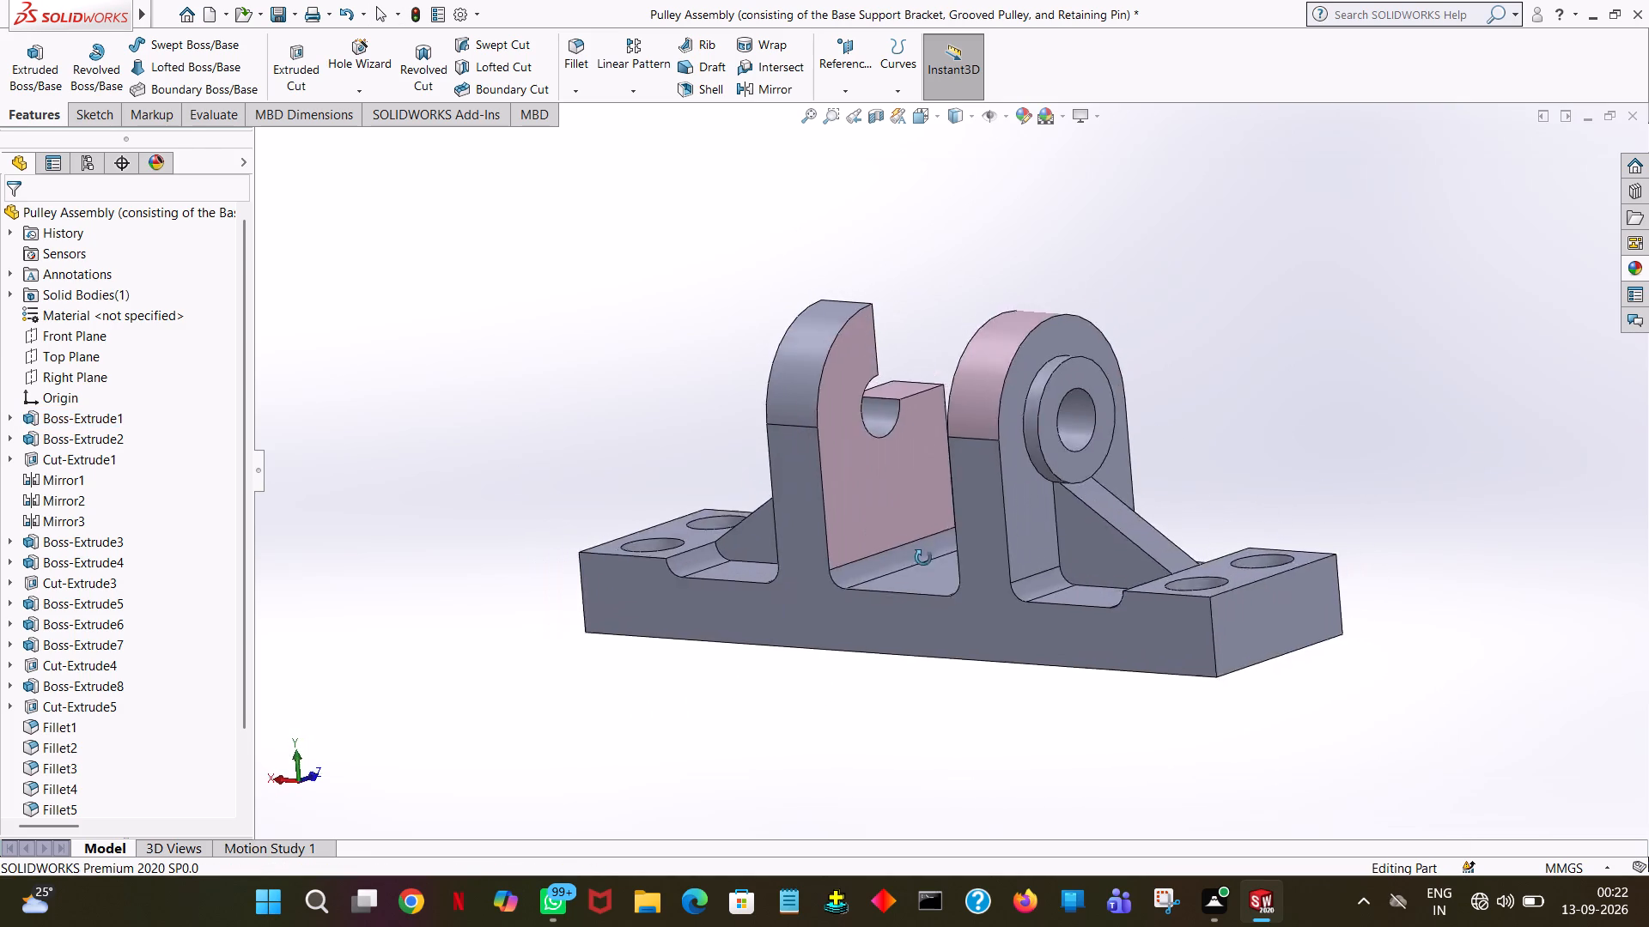
middle_drag(923, 558, 429, 863)
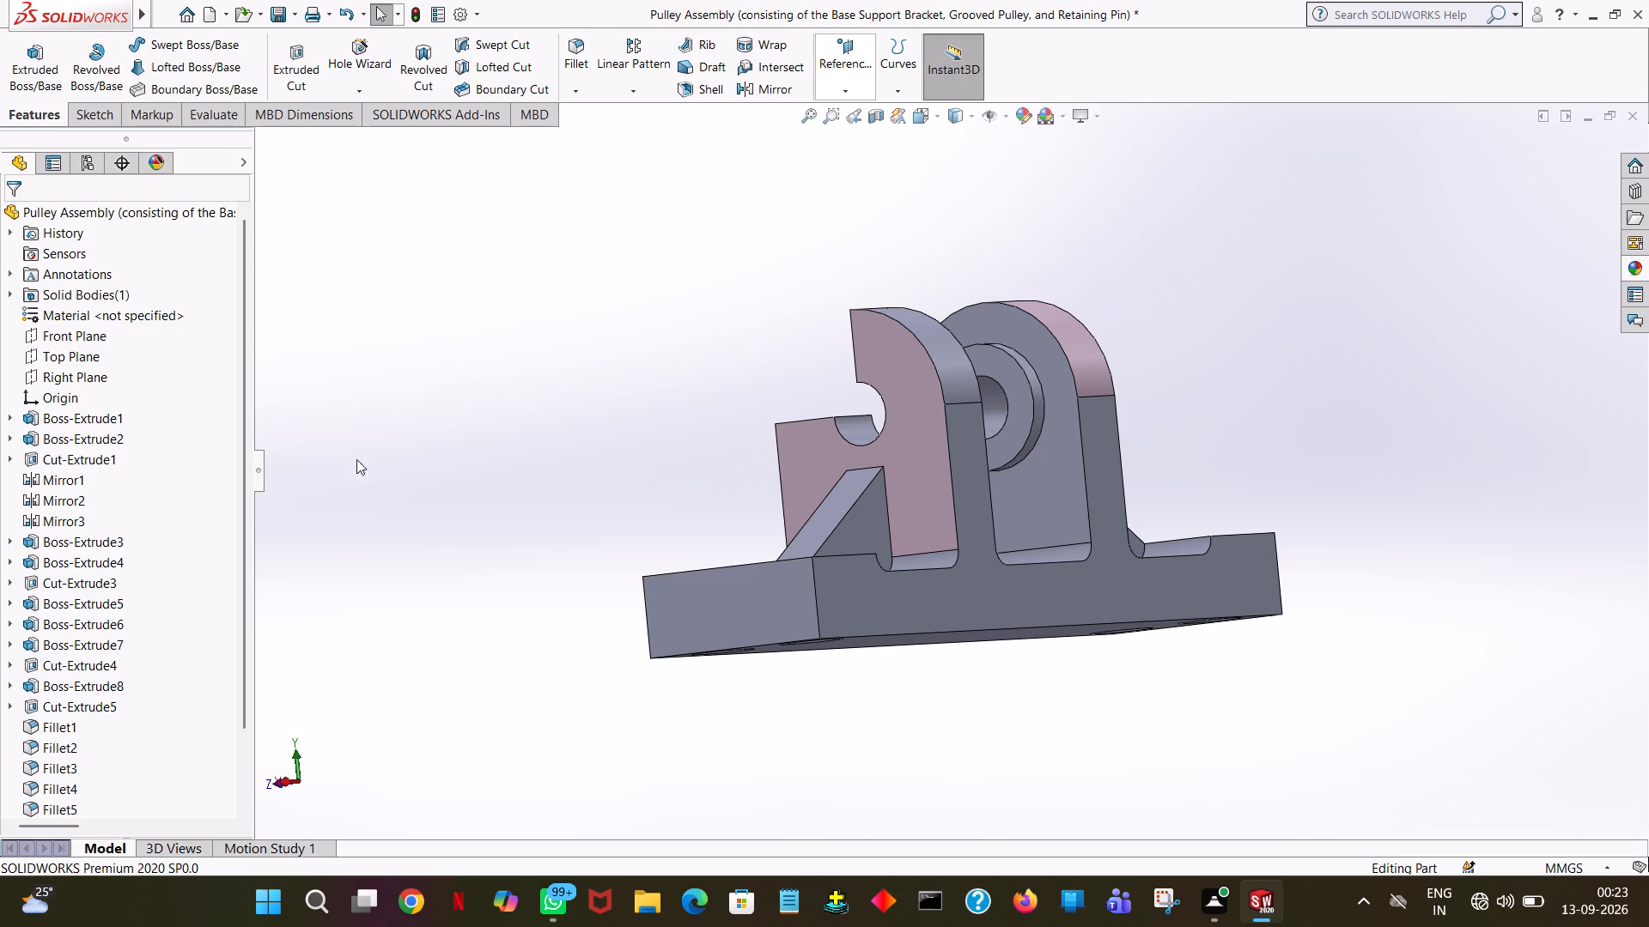
click(345, 12)
click(345, 12)
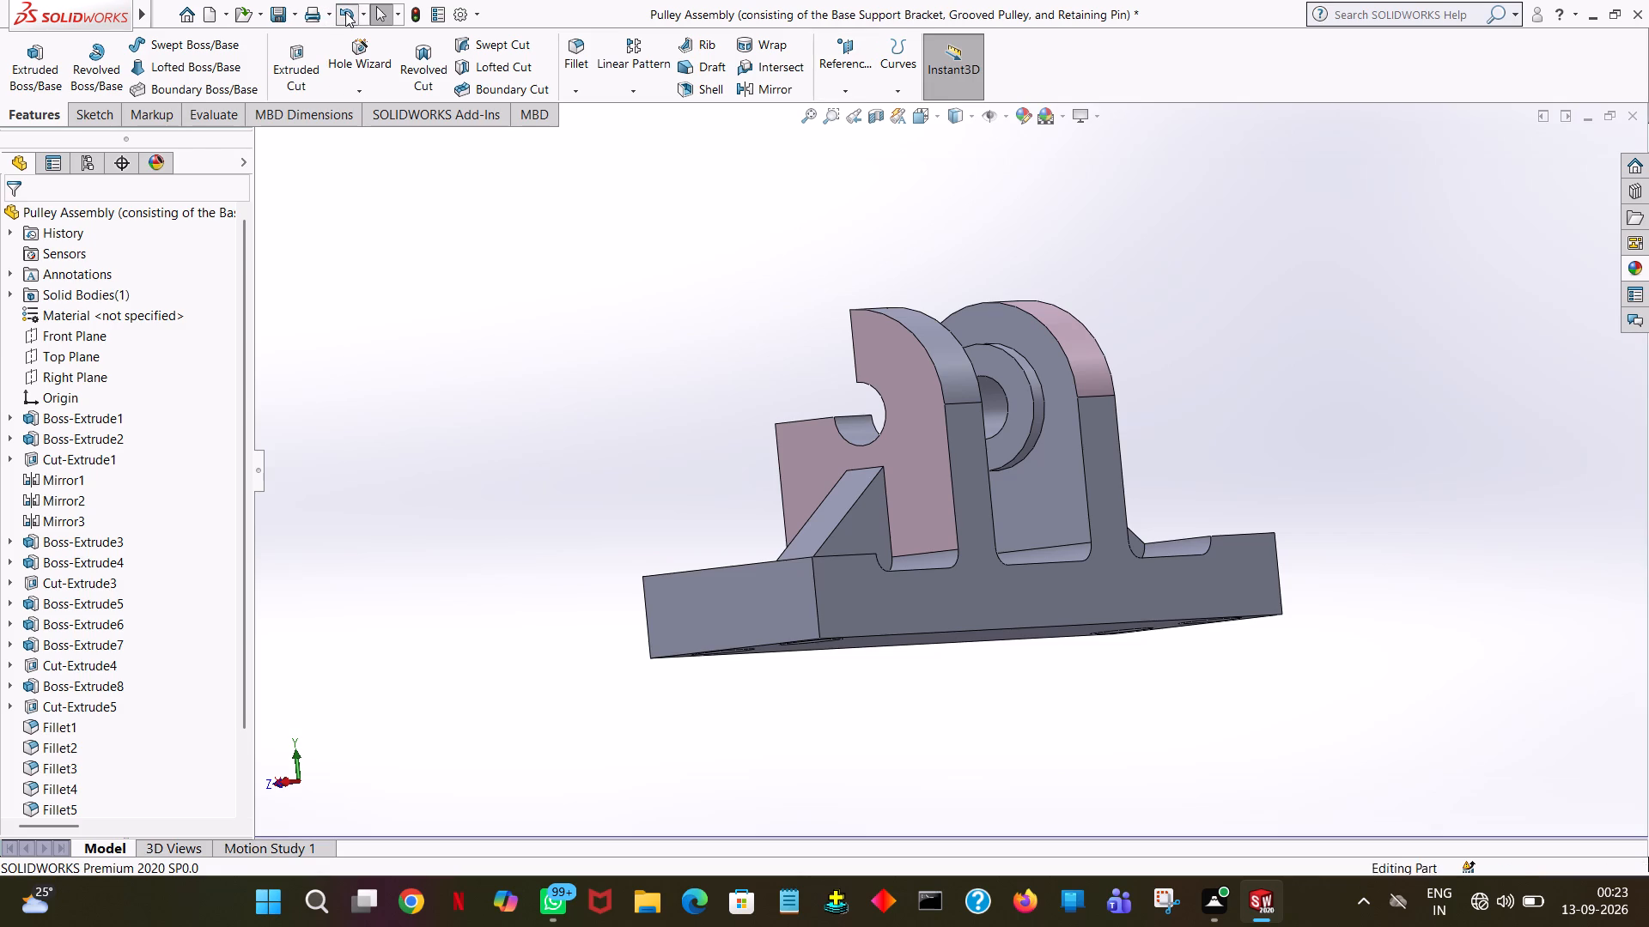
click(345, 12)
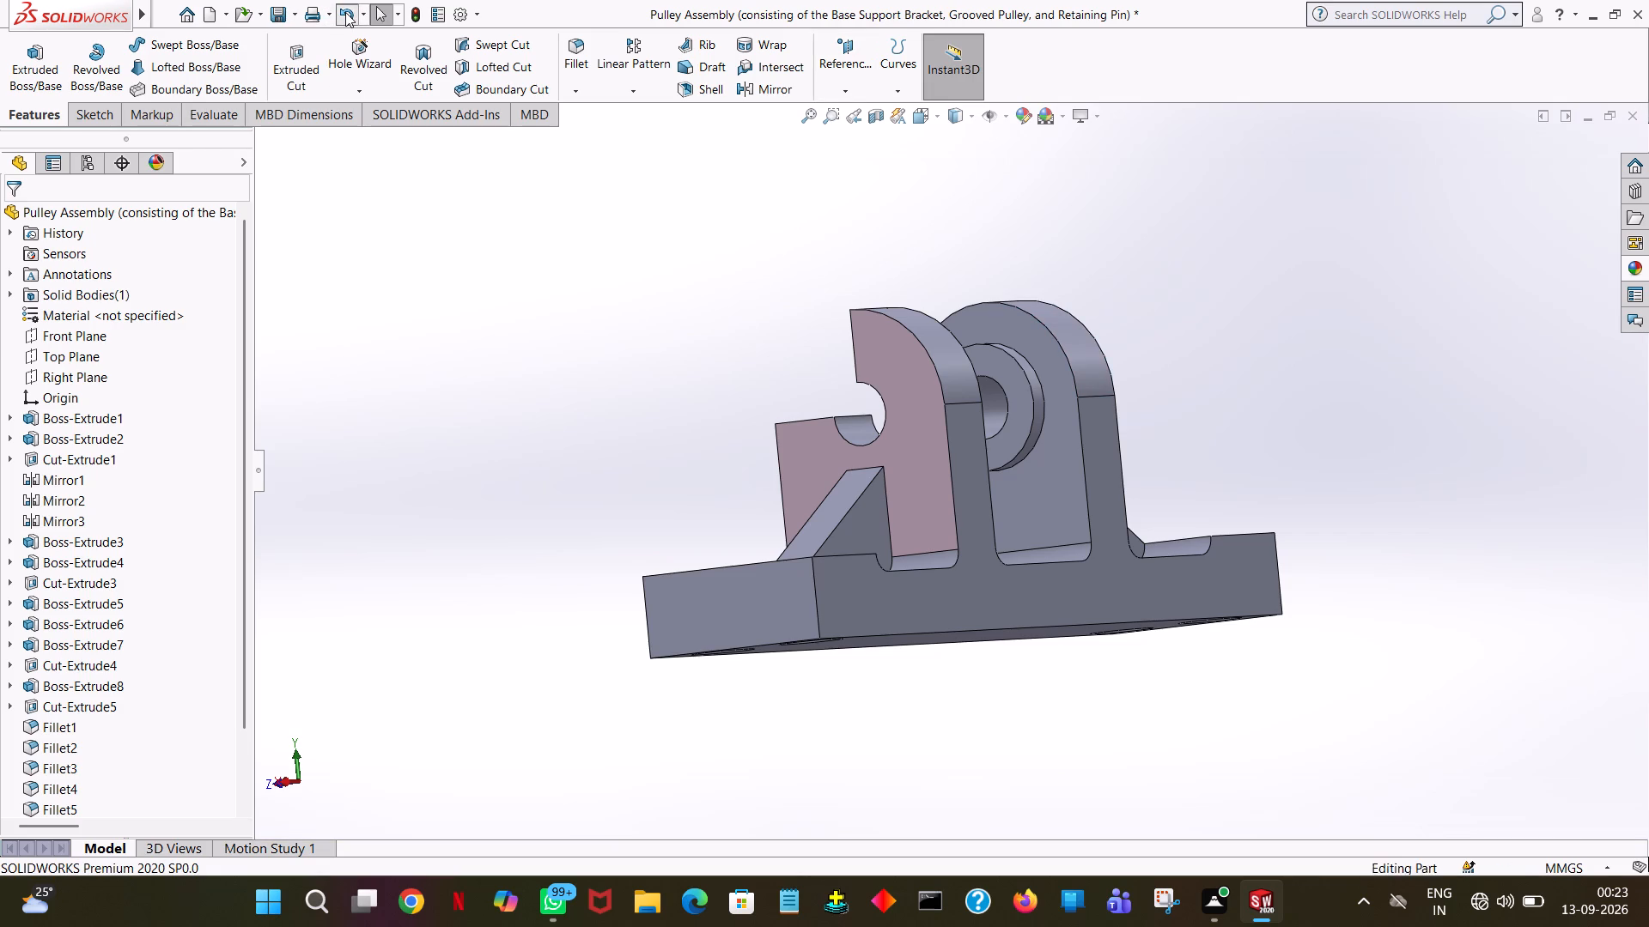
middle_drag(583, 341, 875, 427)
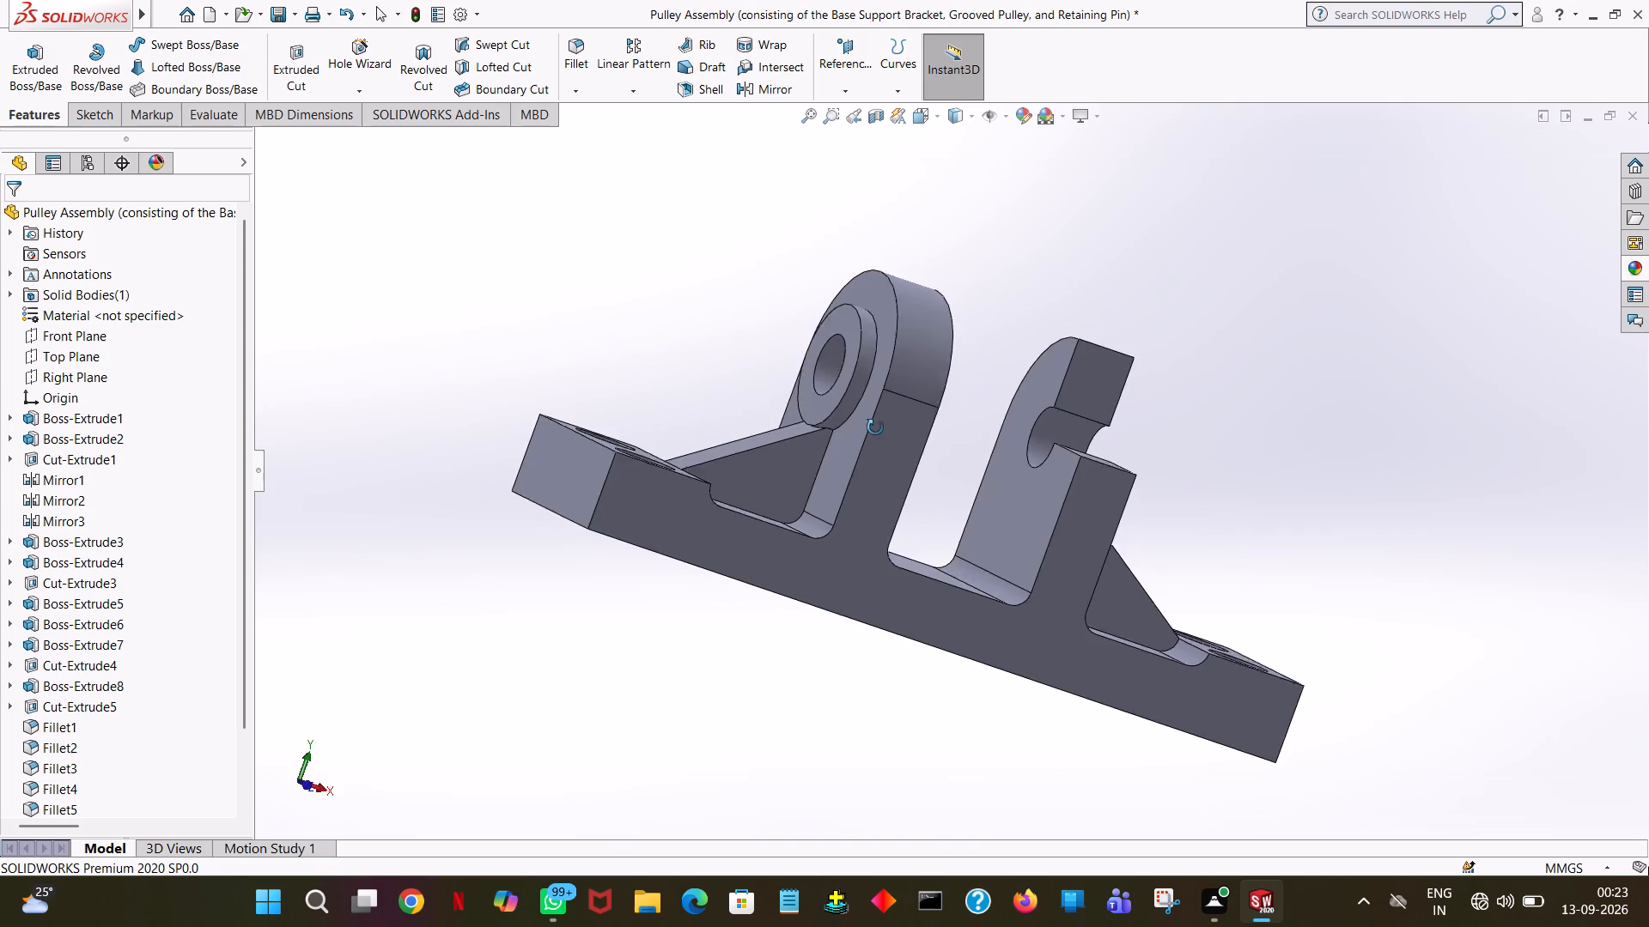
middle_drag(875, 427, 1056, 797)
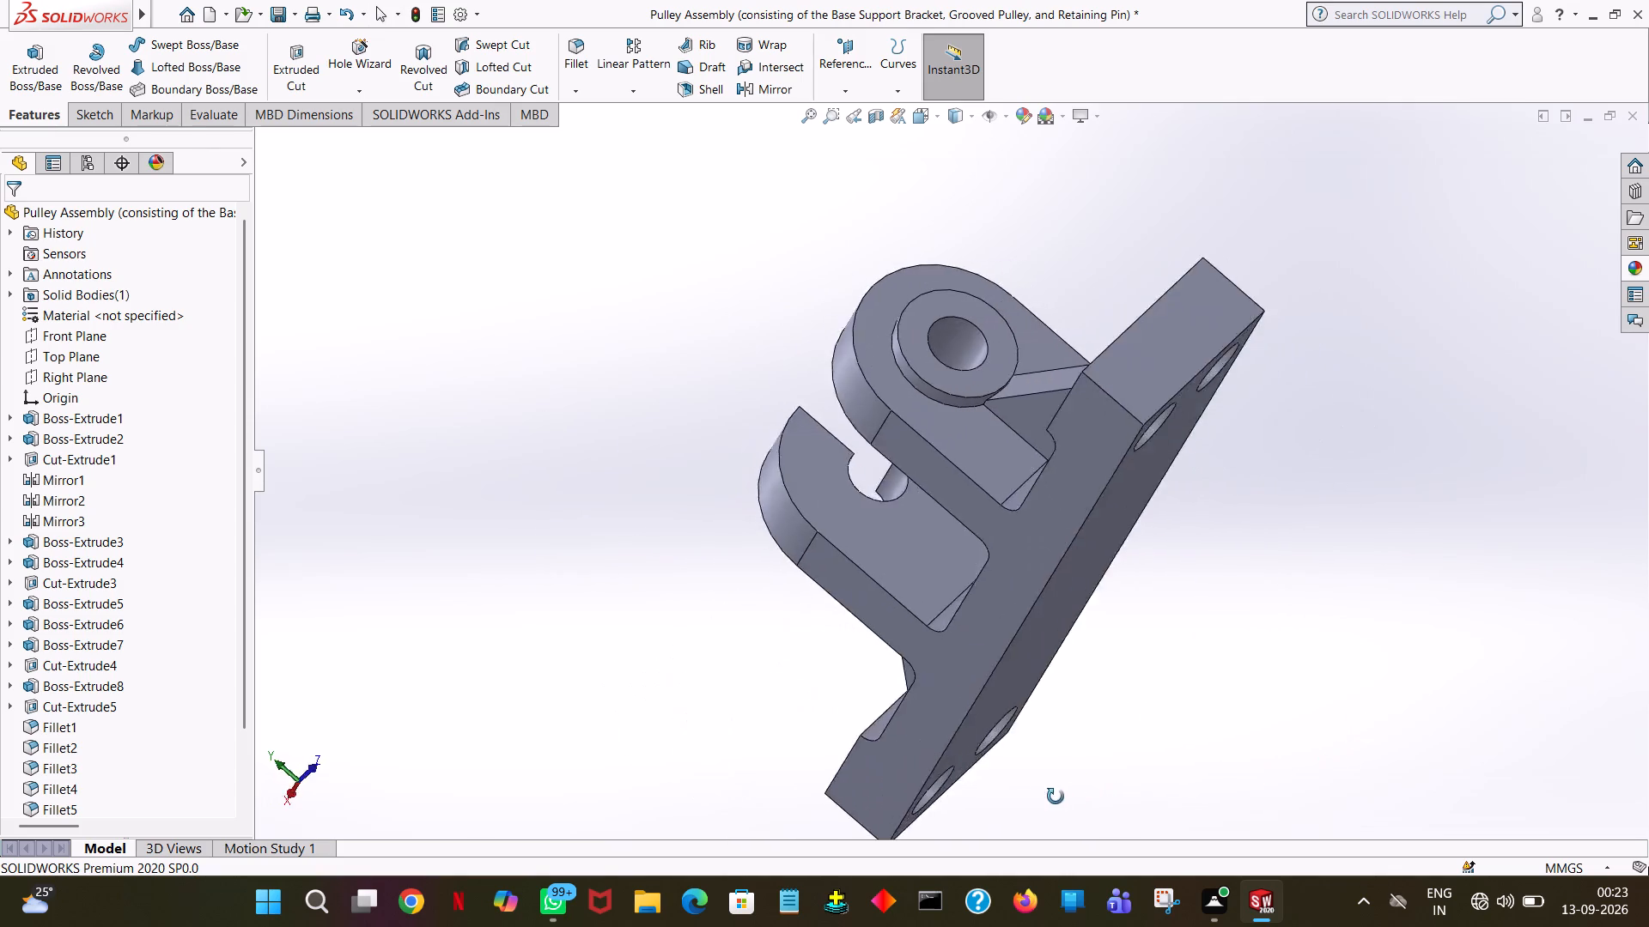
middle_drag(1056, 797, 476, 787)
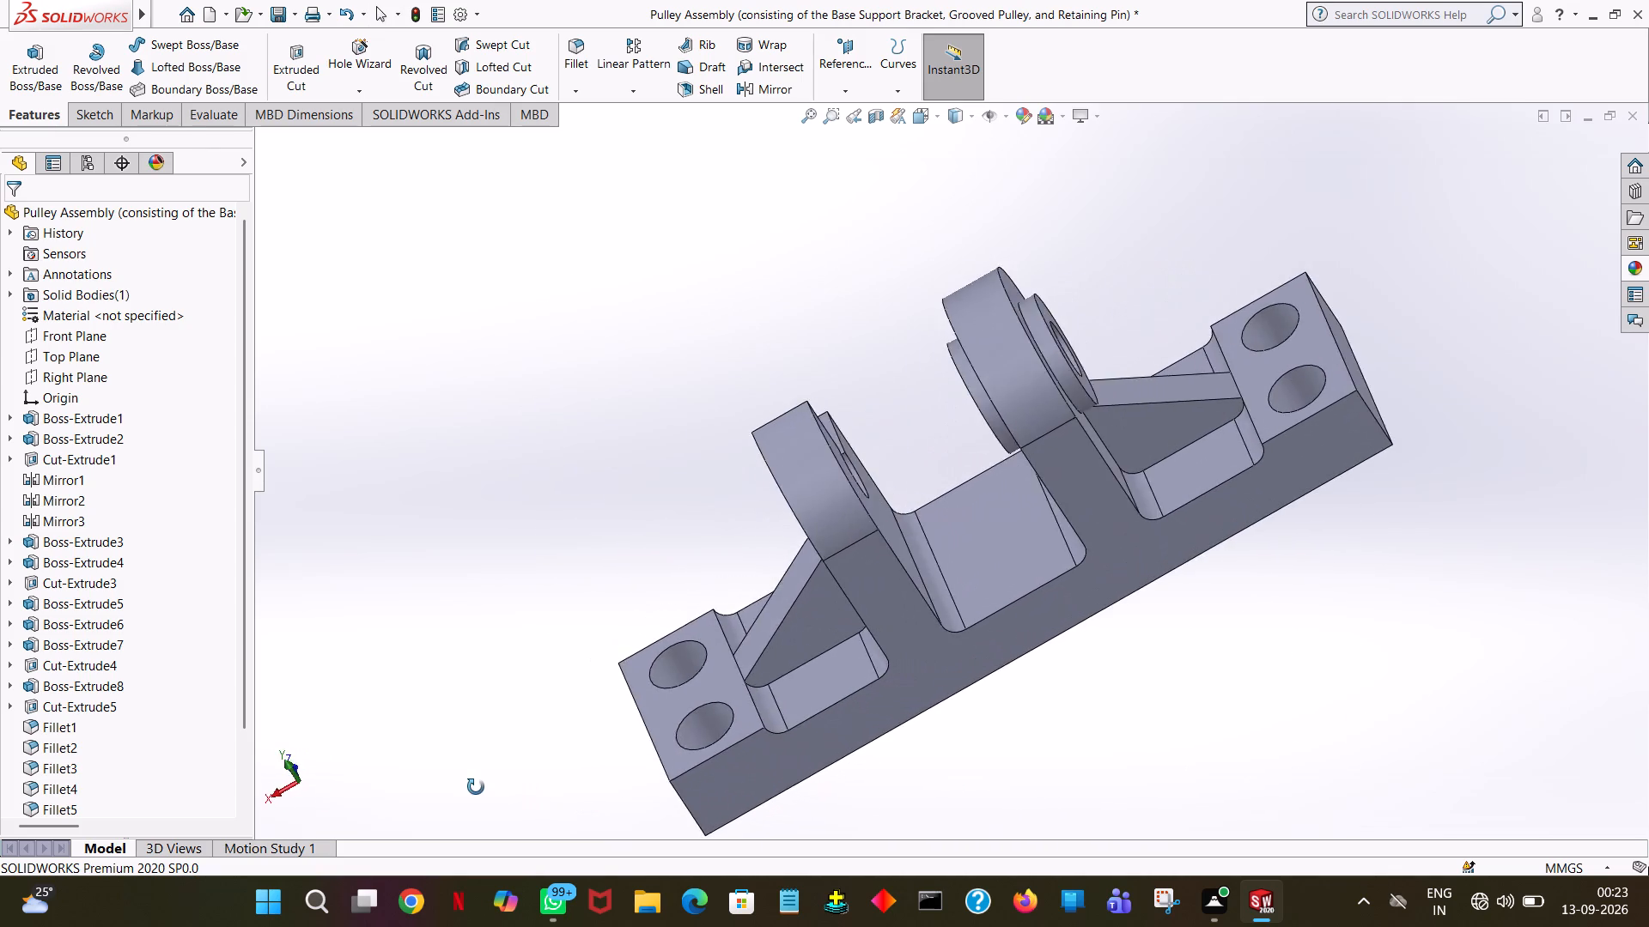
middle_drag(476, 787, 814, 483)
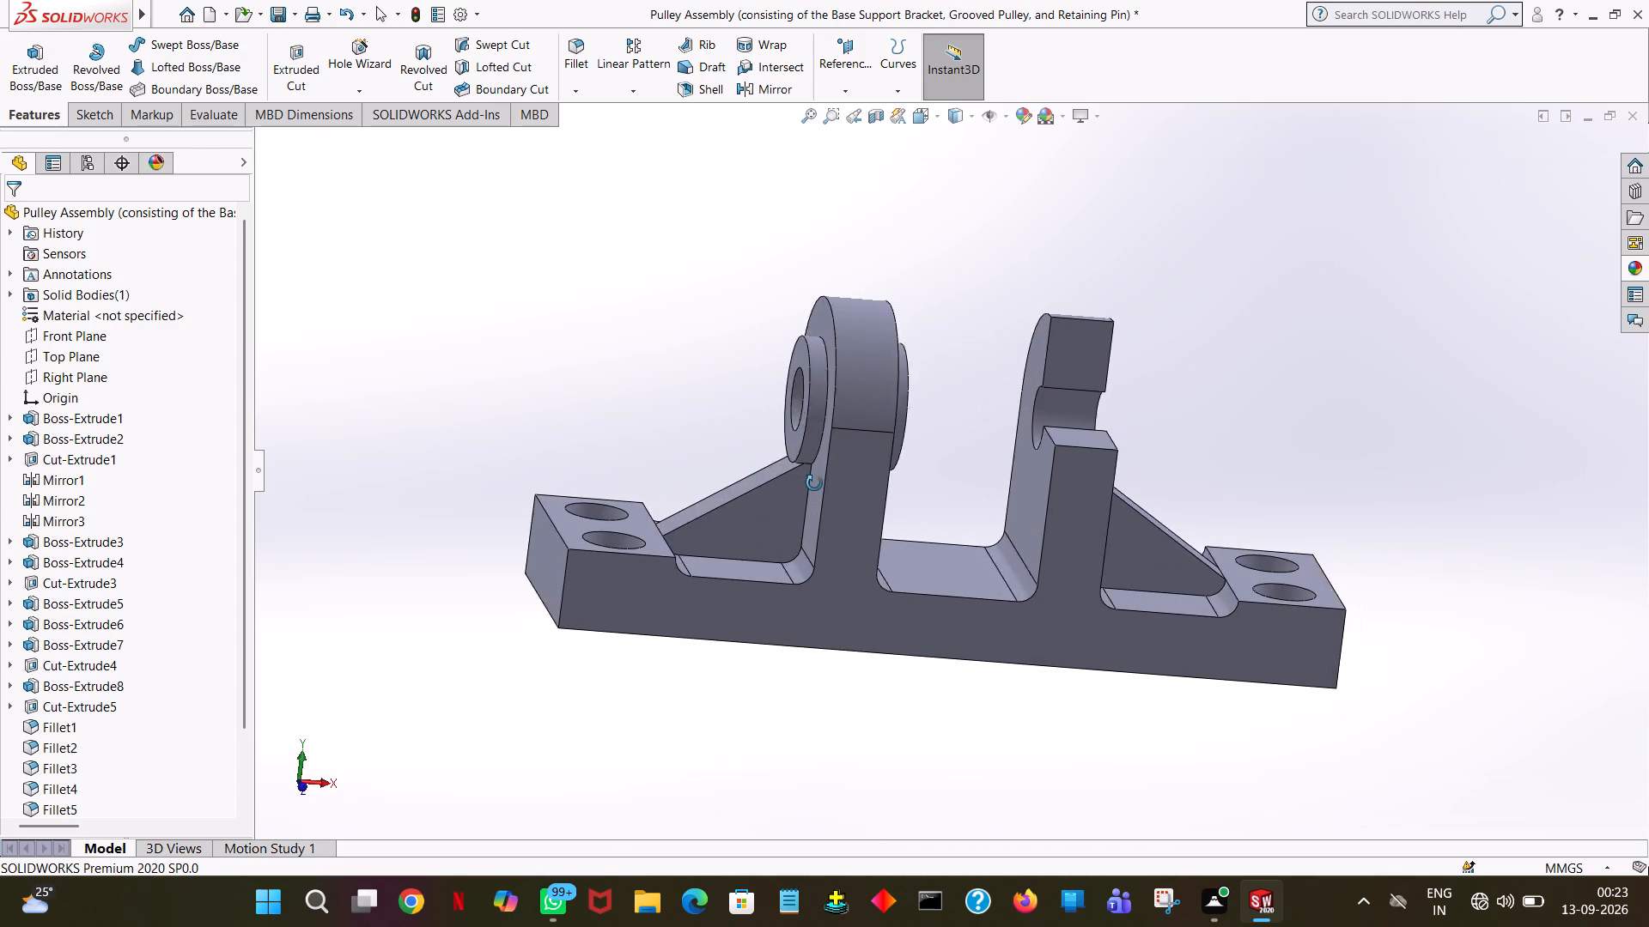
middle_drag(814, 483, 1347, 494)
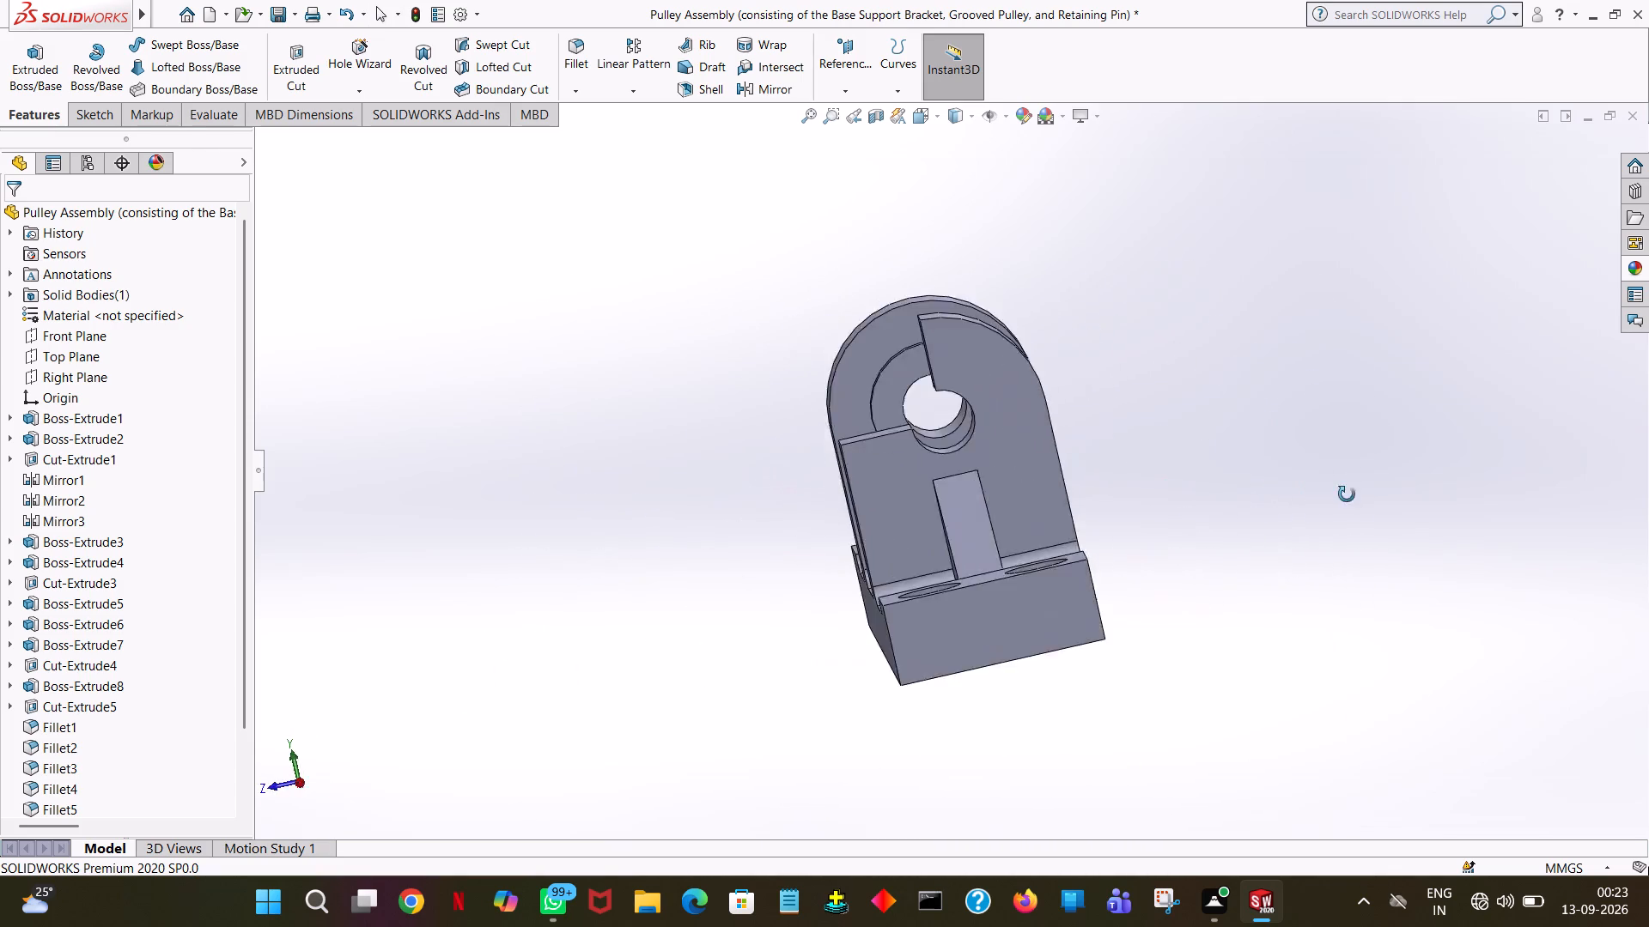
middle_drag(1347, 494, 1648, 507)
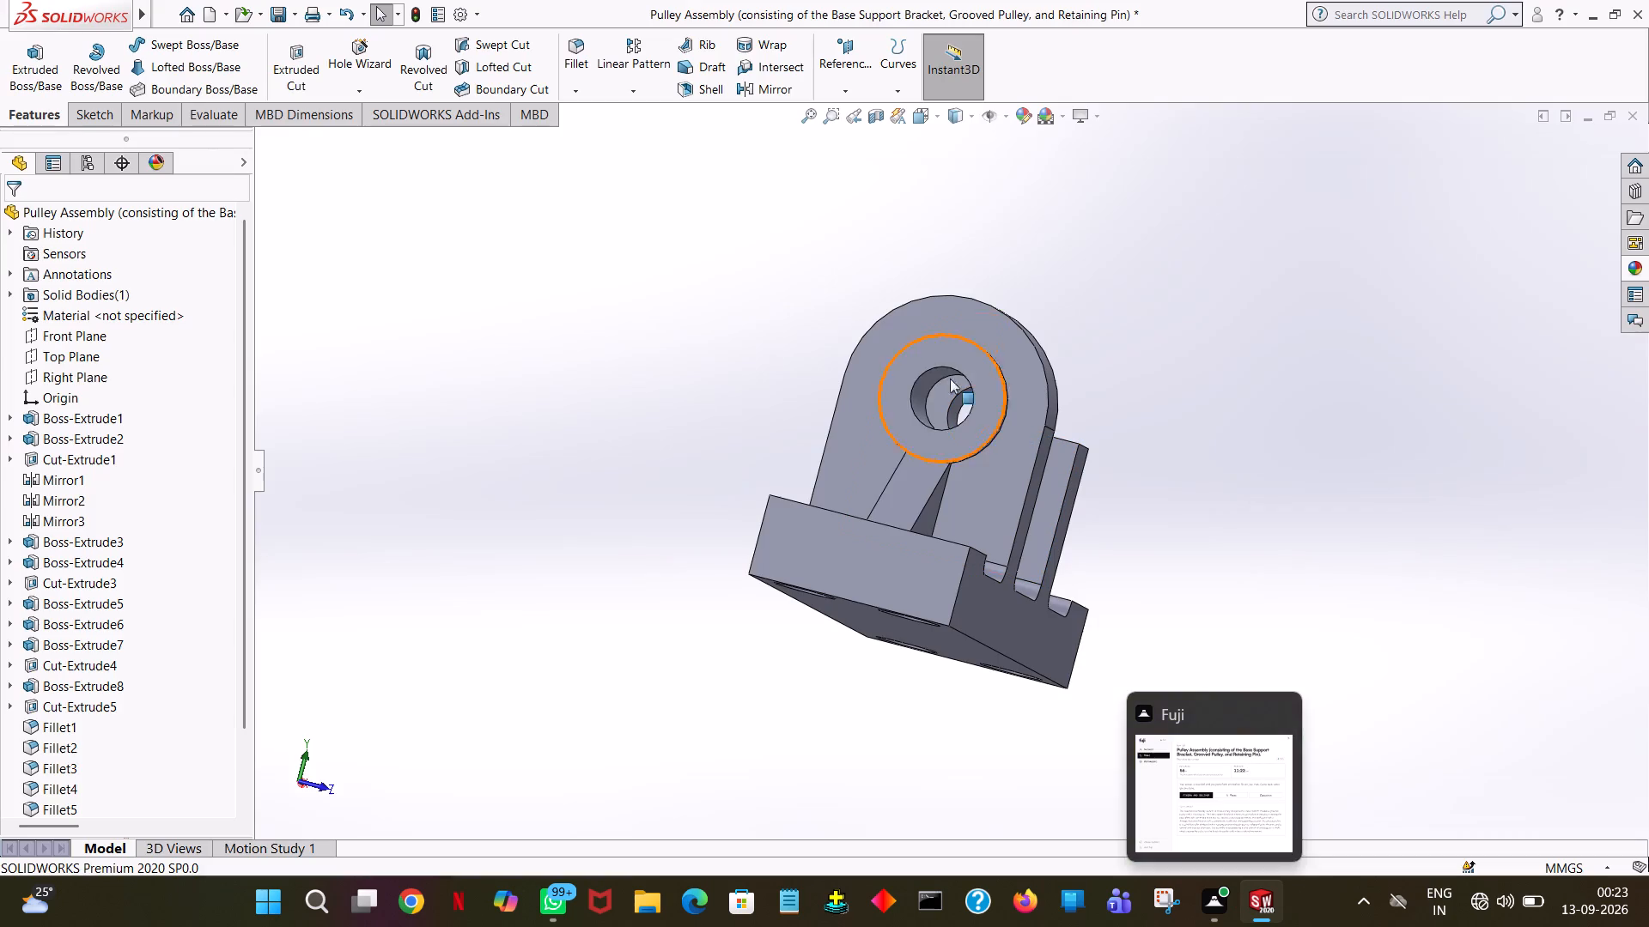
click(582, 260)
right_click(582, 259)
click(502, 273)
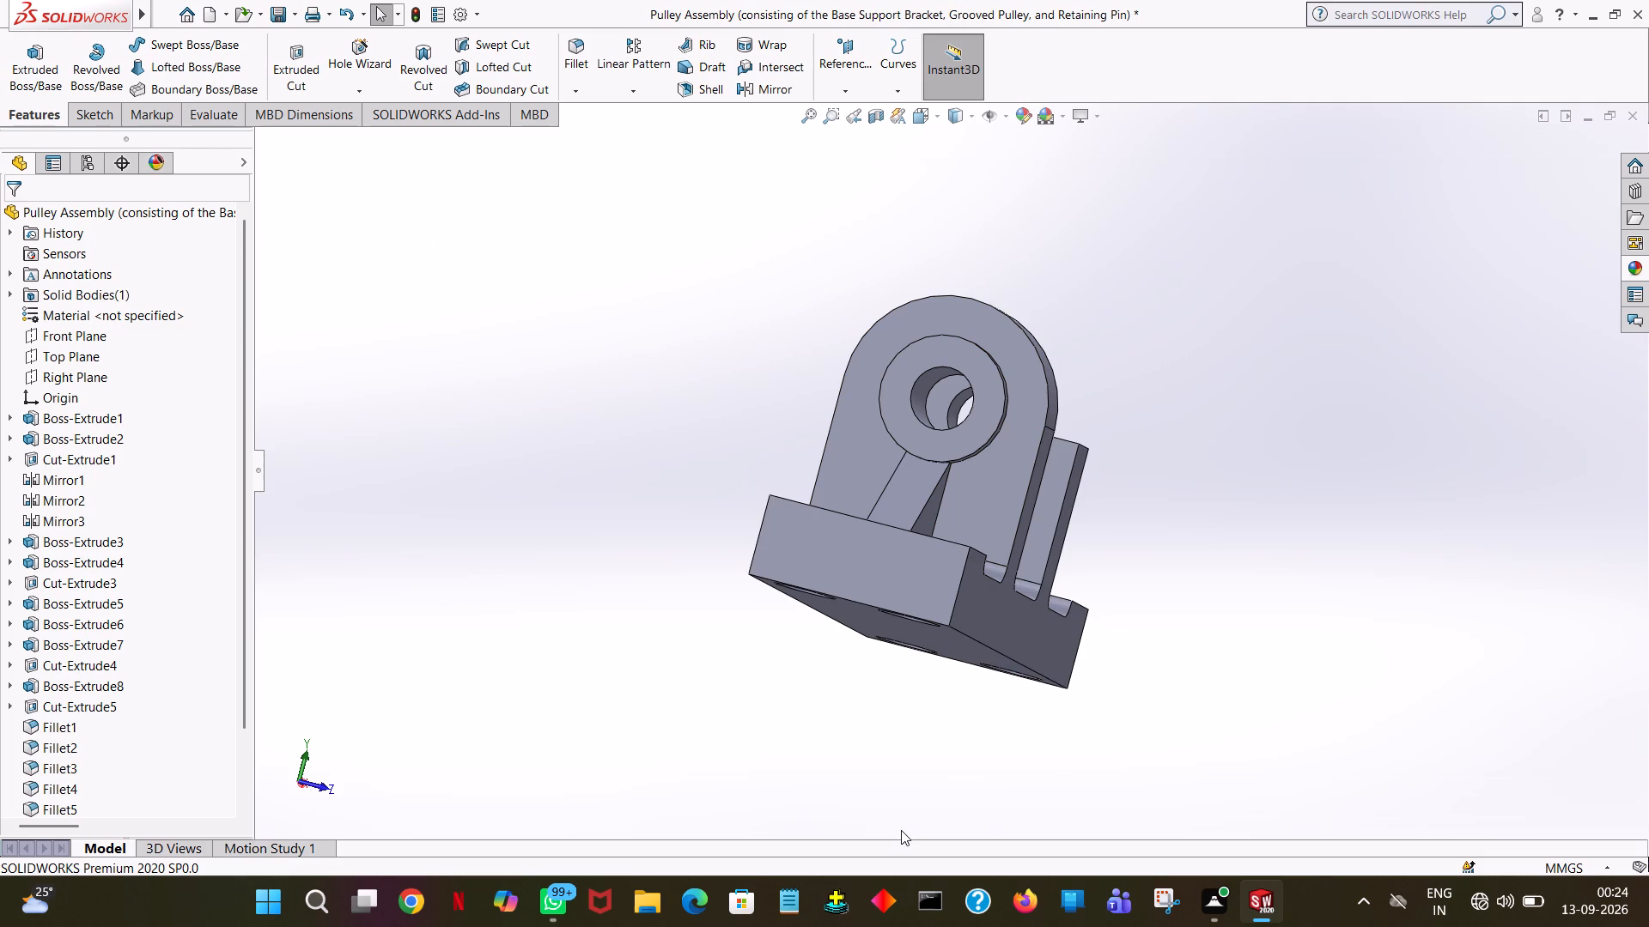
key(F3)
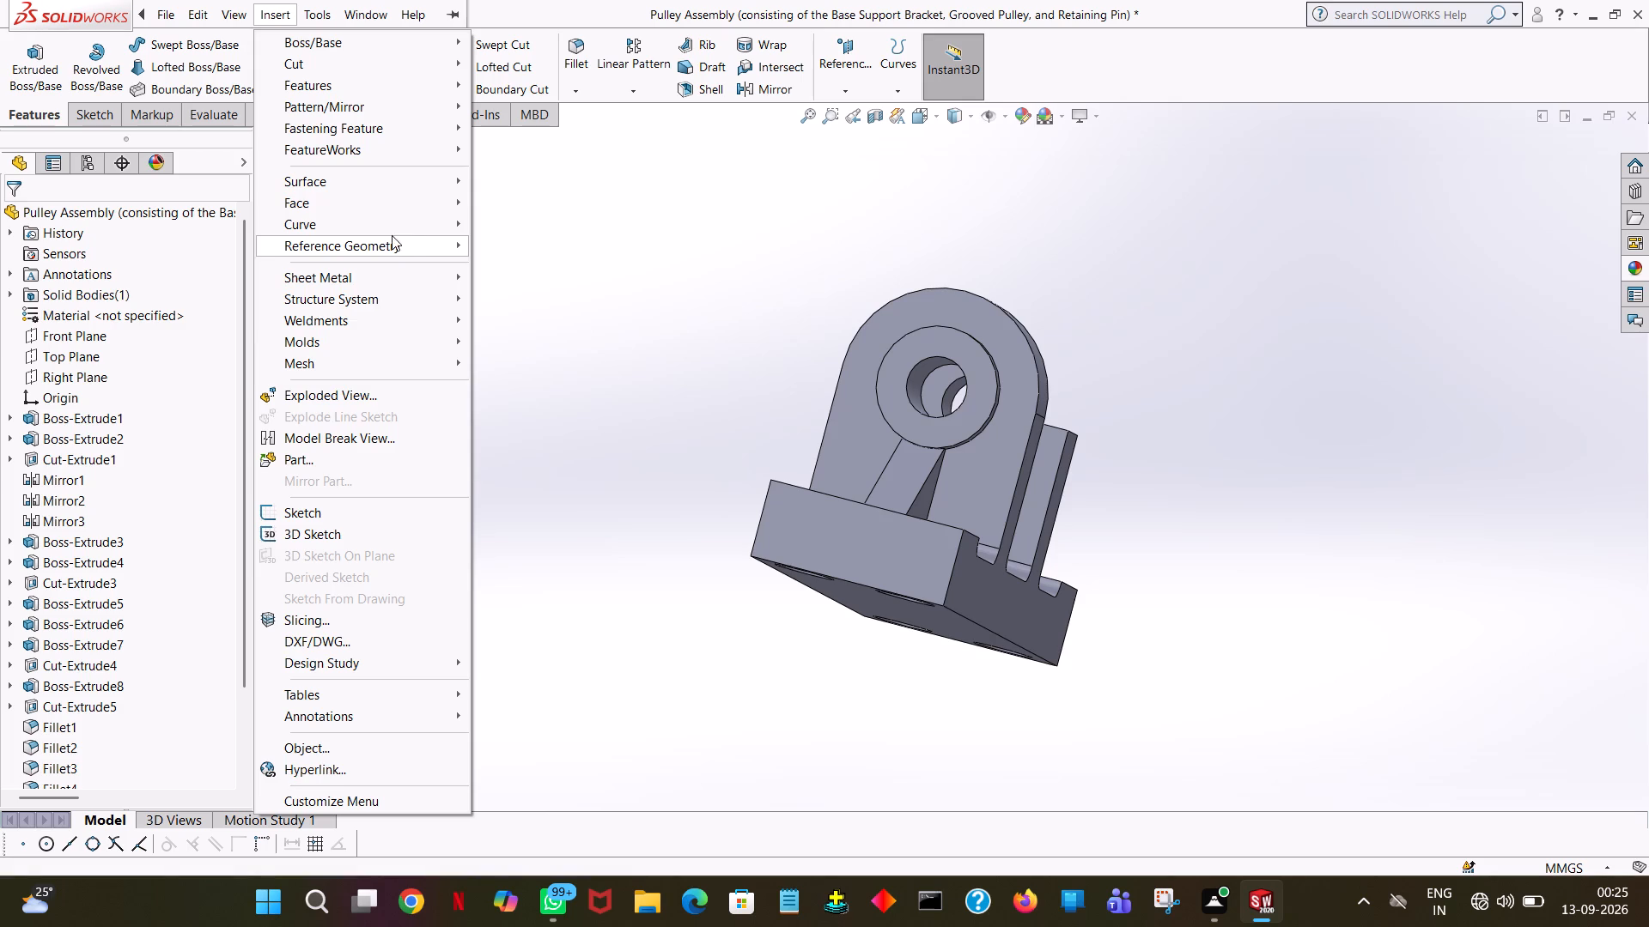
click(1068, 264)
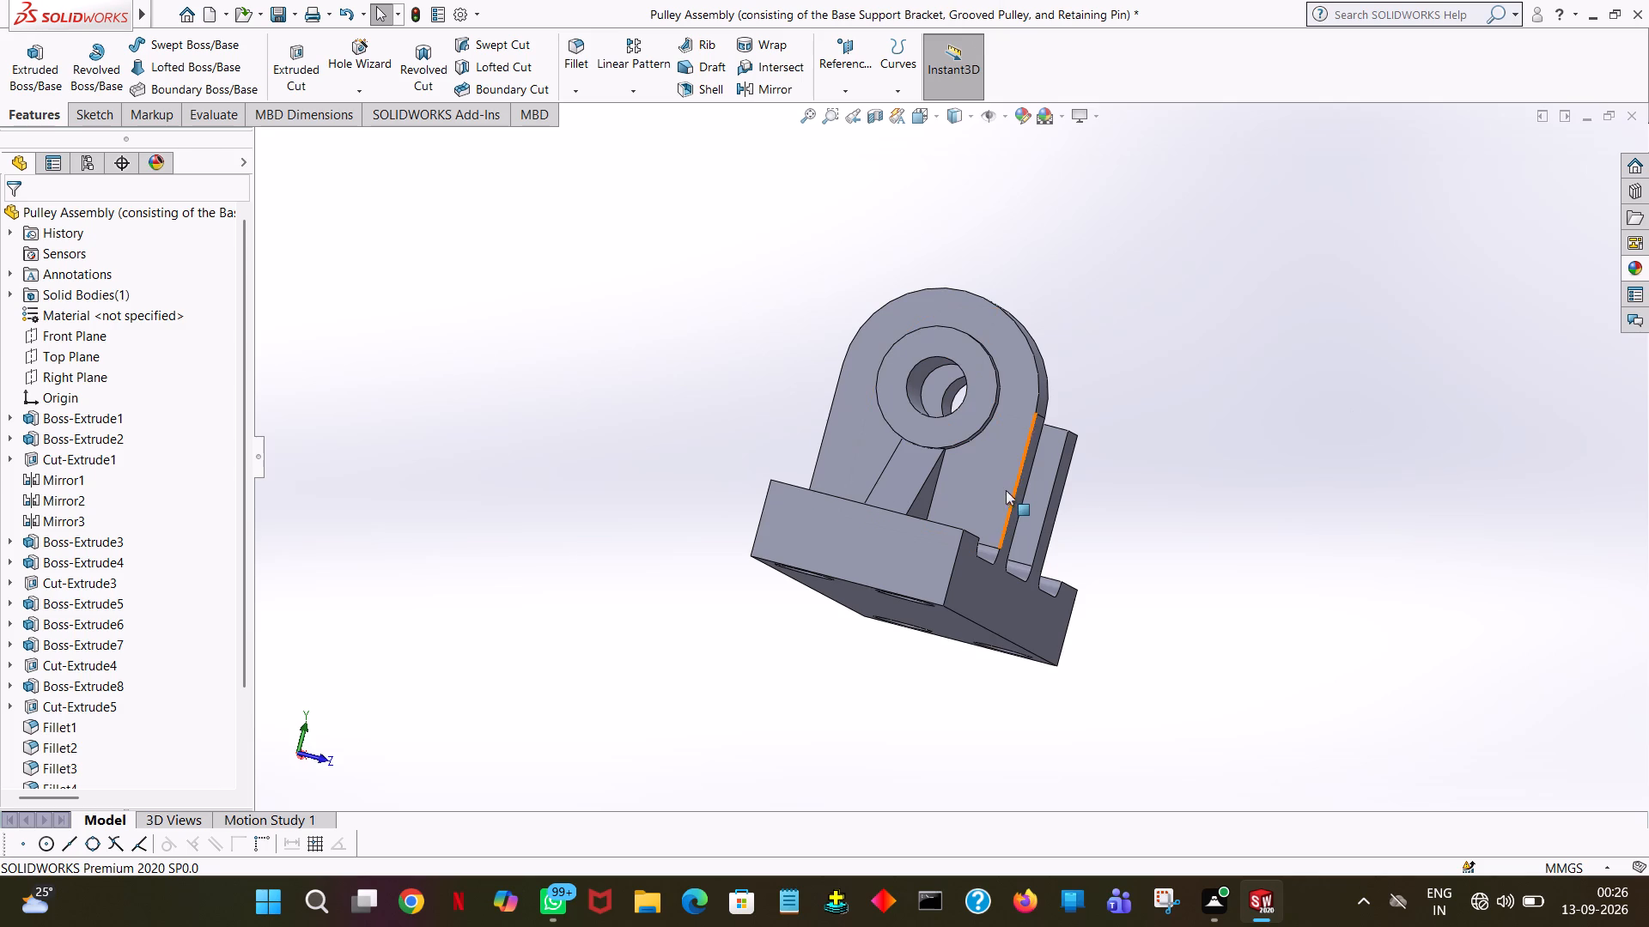
Inspect the bracket's two uprights, gussets, bolt holes and underside from all sides, finishing with the isometric view.
middle_drag(940, 482, 848, 482)
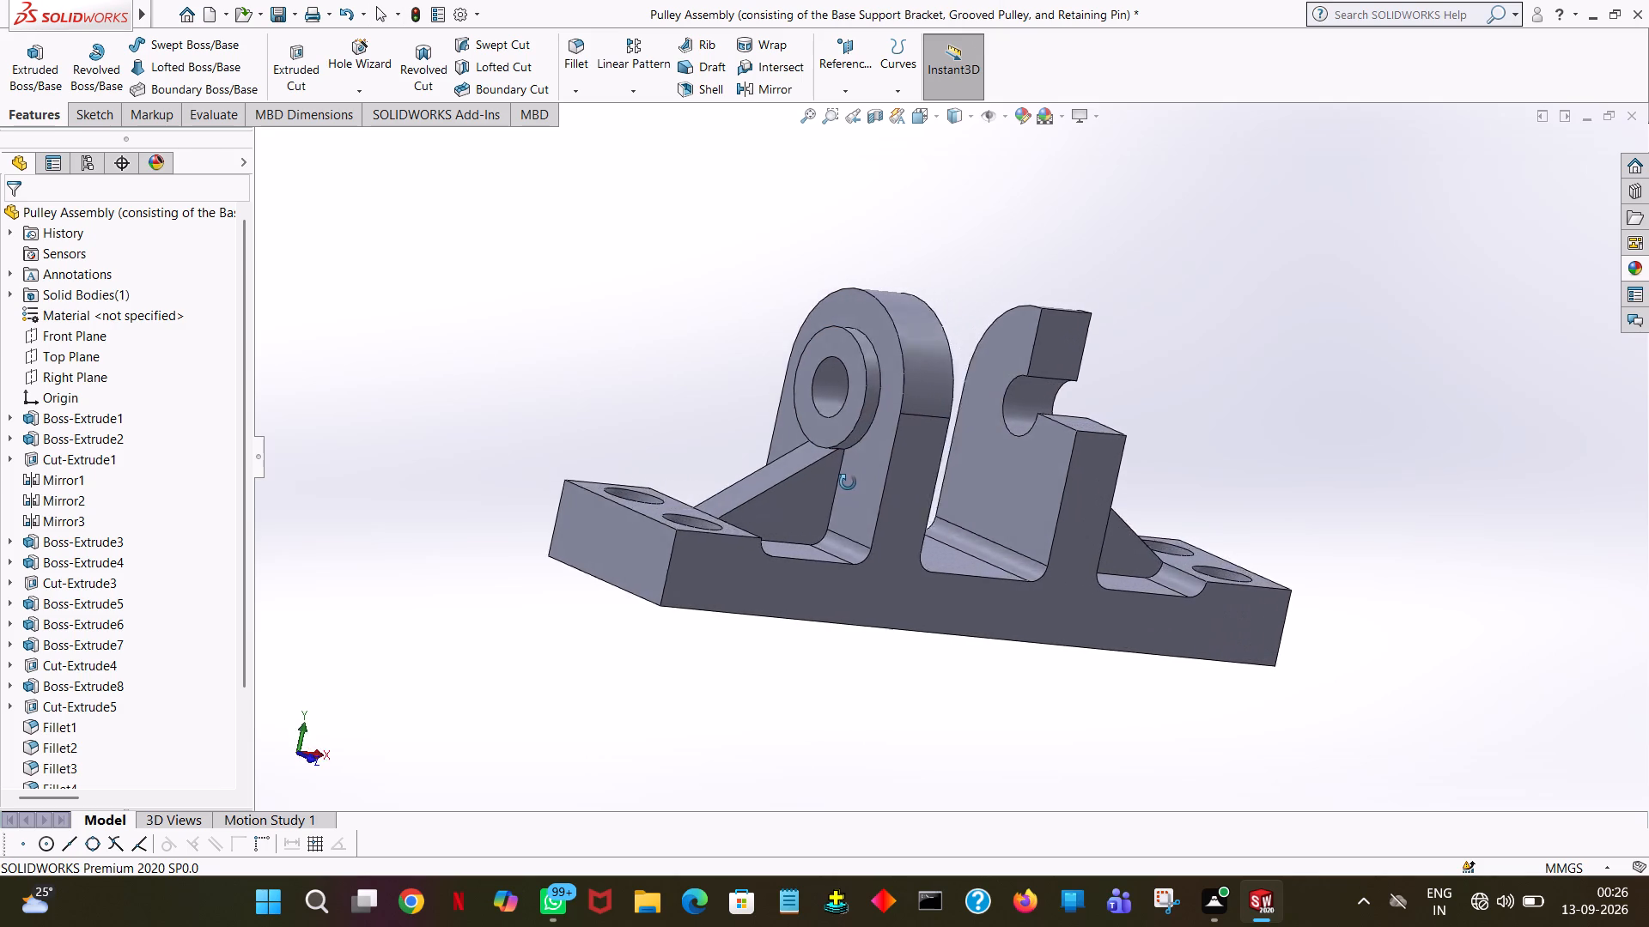
middle_drag(848, 482, 792, 482)
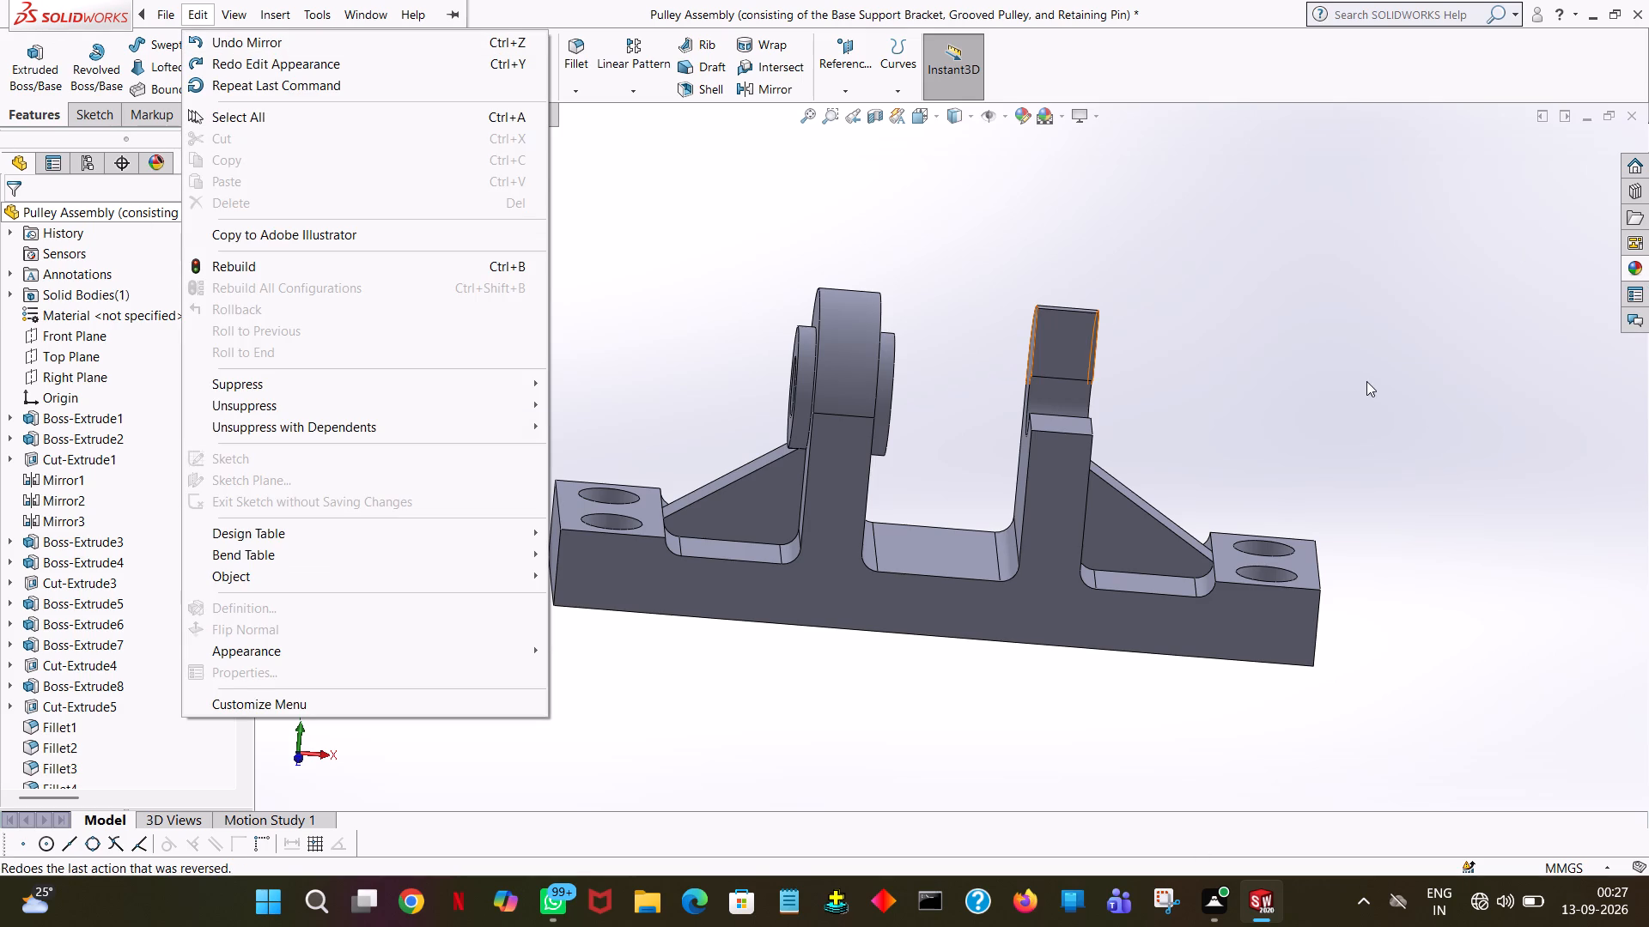
middle_drag(1364, 384, 1138, 422)
middle_drag(1138, 422, 909, 615)
middle_drag(909, 615, 898, 619)
middle_drag(849, 554, 1231, 550)
middle_drag(1317, 470, 1395, 446)
middle_drag(1395, 446, 1488, 404)
middle_drag(1419, 370, 1224, 642)
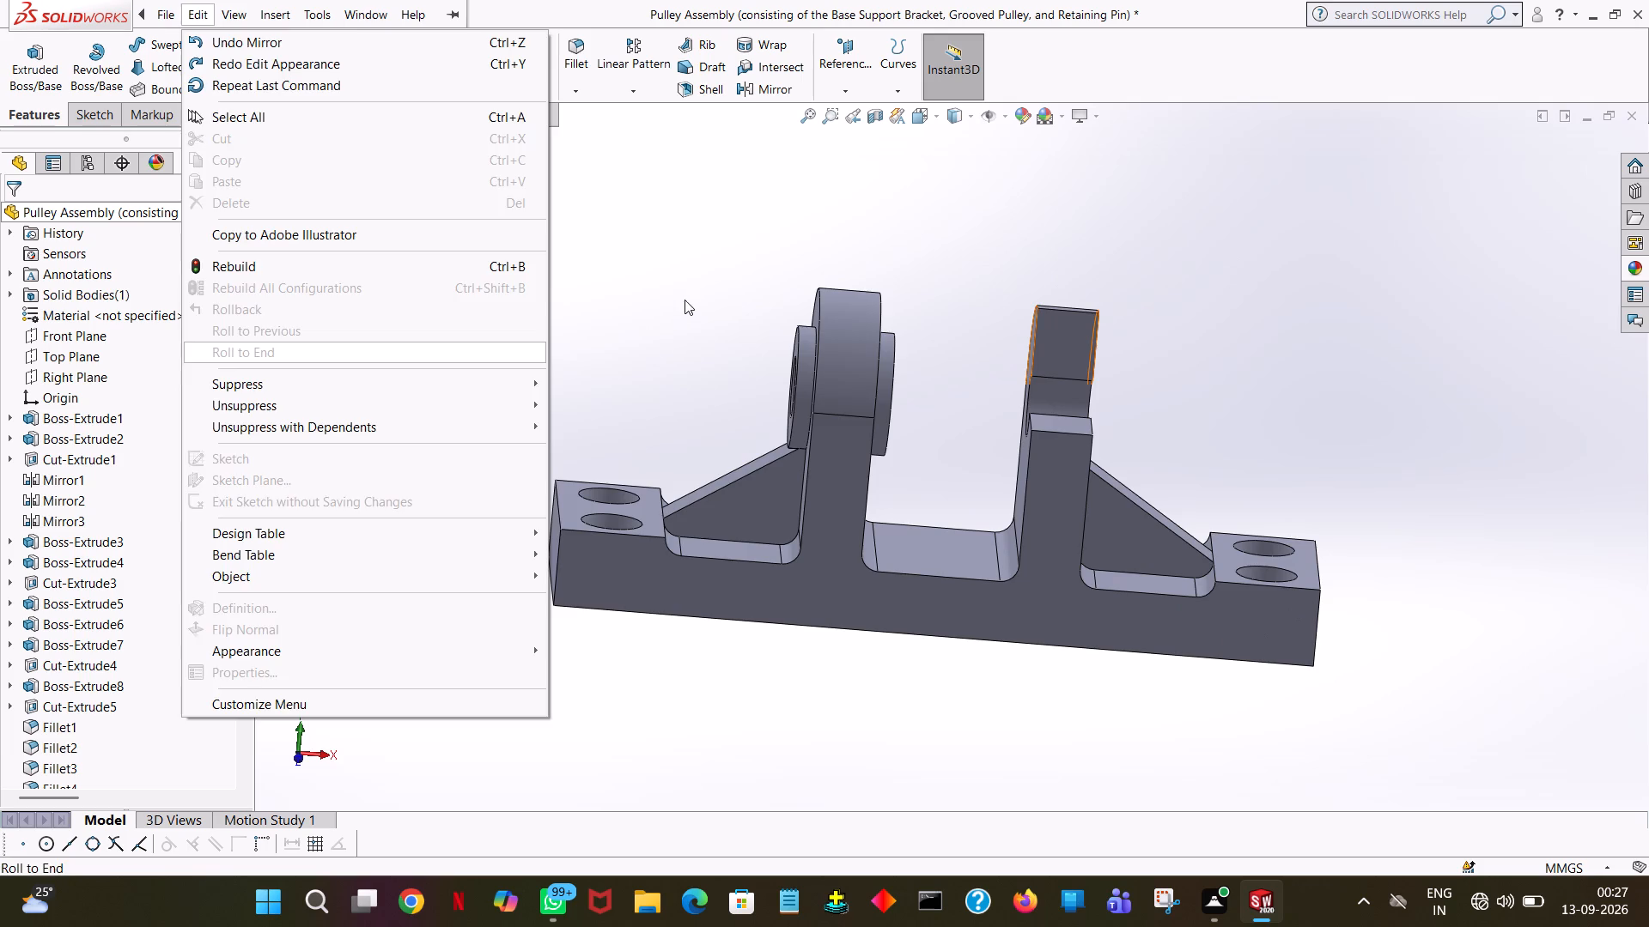
click(685, 300)
middle_drag(695, 304, 937, 393)
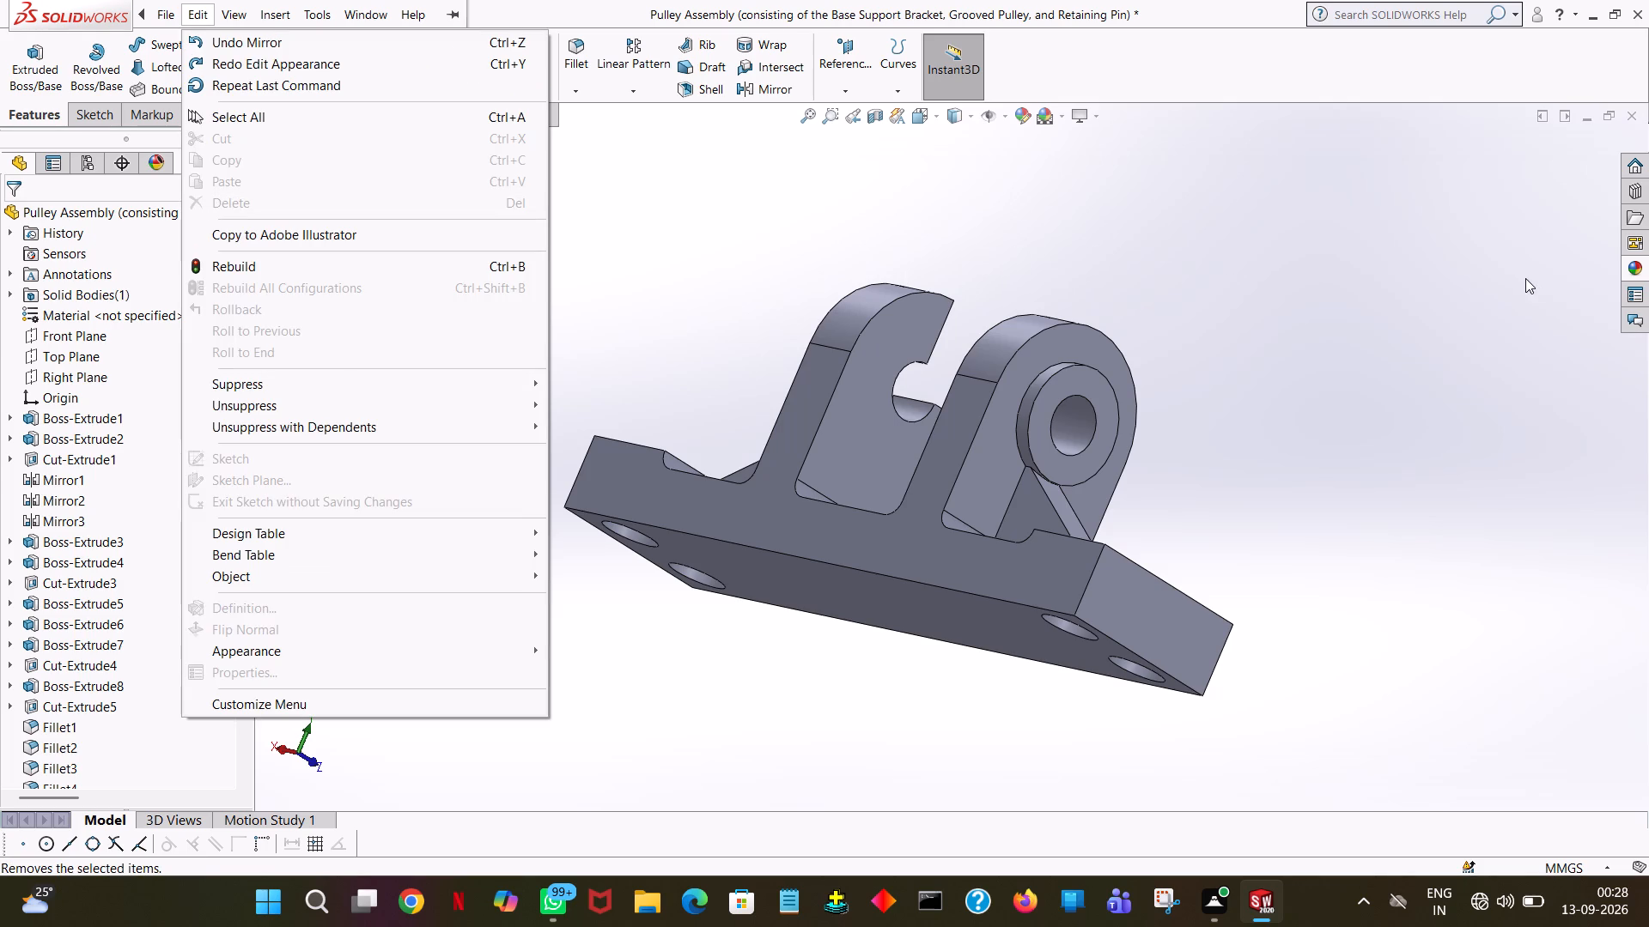
middle_drag(1519, 278, 1378, 318)
click(1377, 318)
middle_drag(1376, 318, 1149, 389)
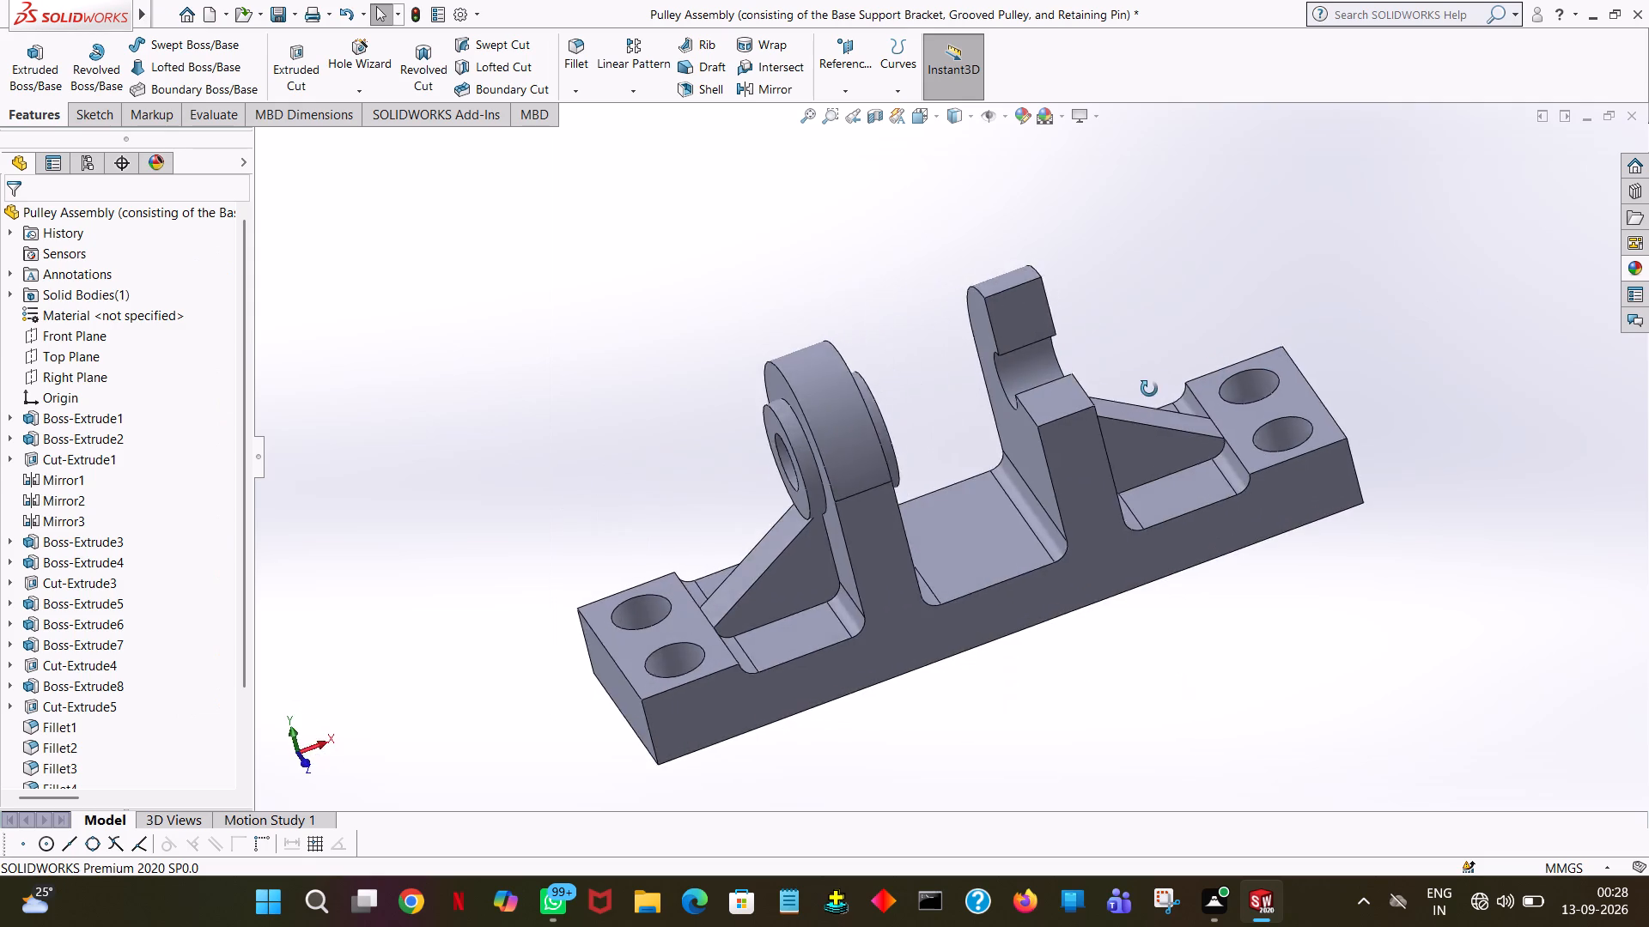
middle_drag(1149, 389, 0, 741)
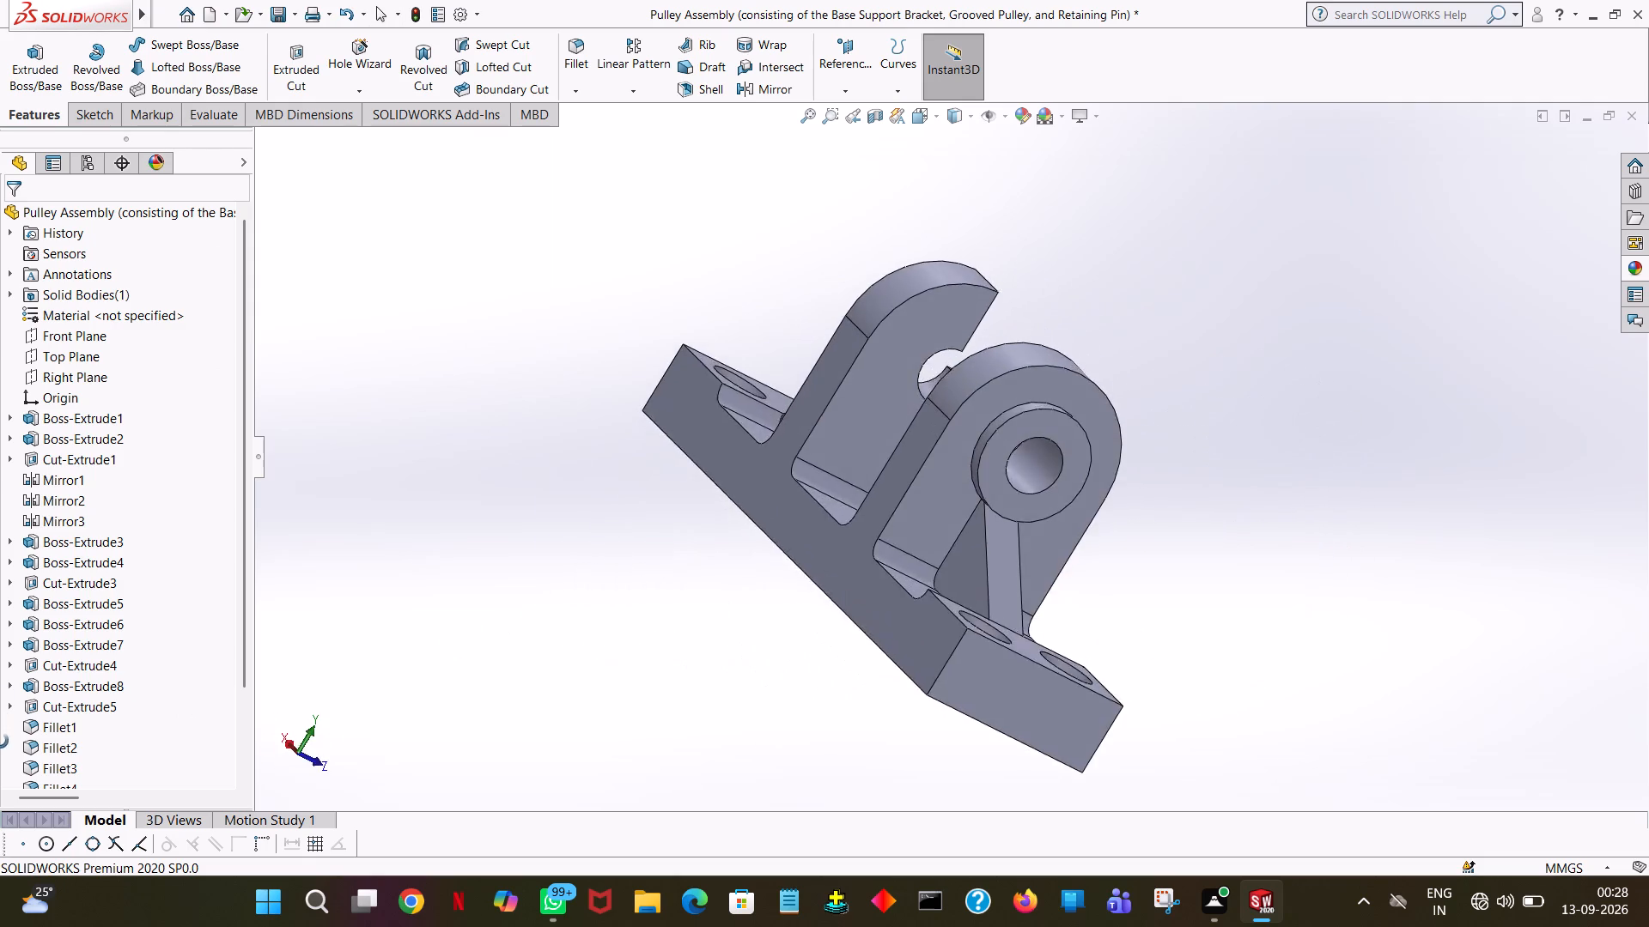
middle_drag(0, 741, 1648, 663)
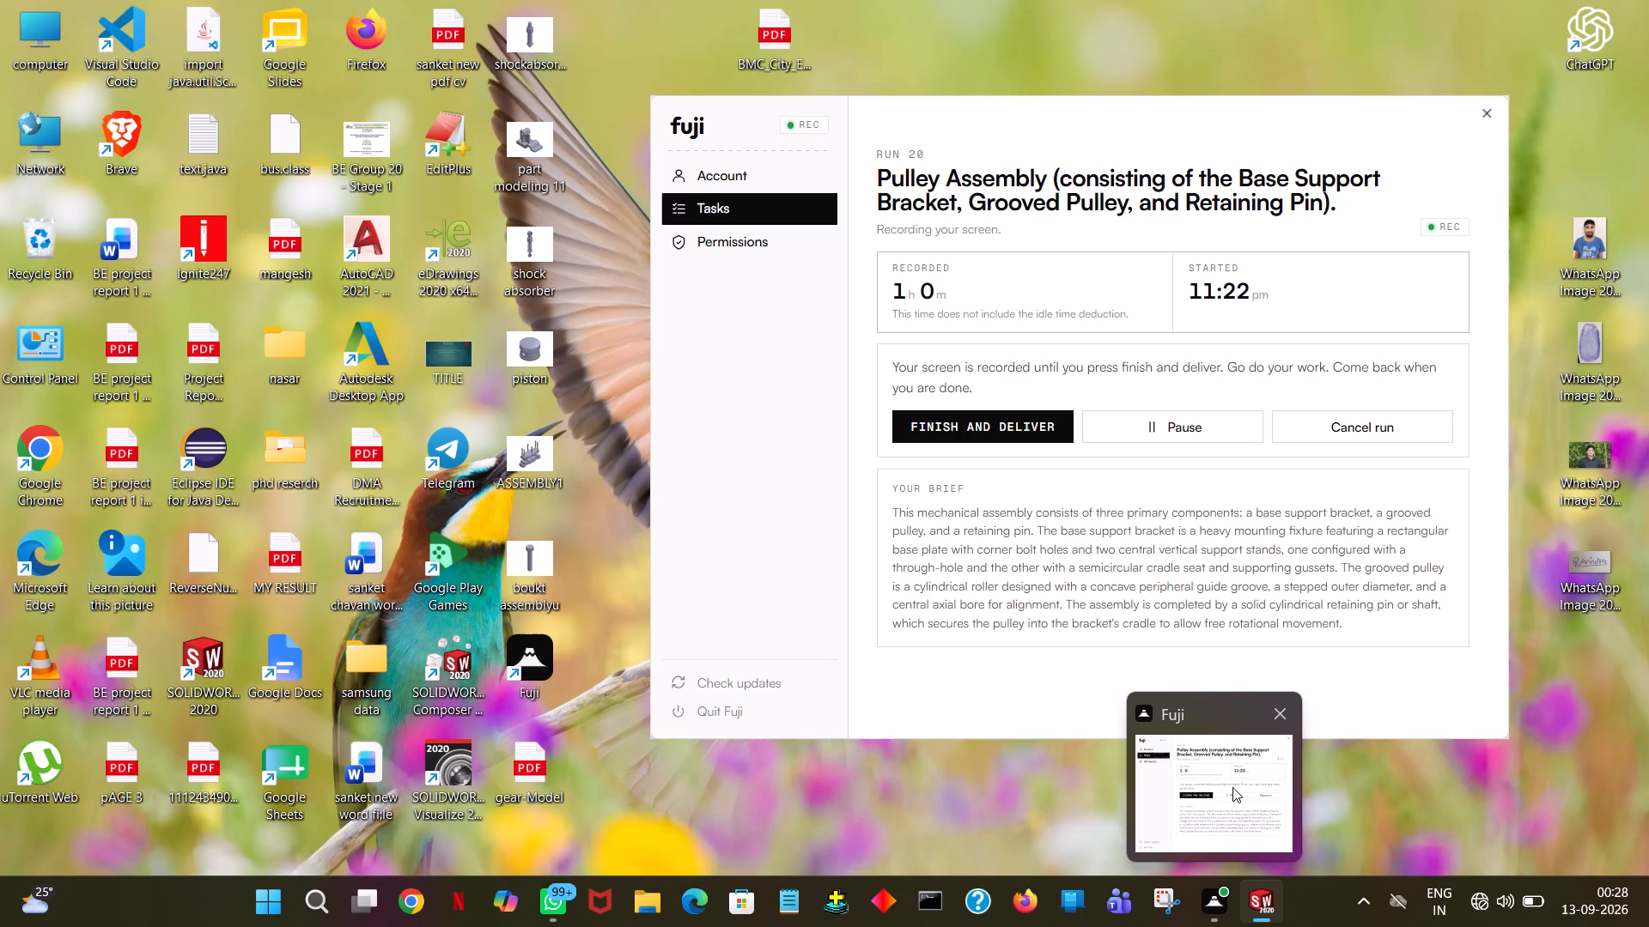
click(758, 476)
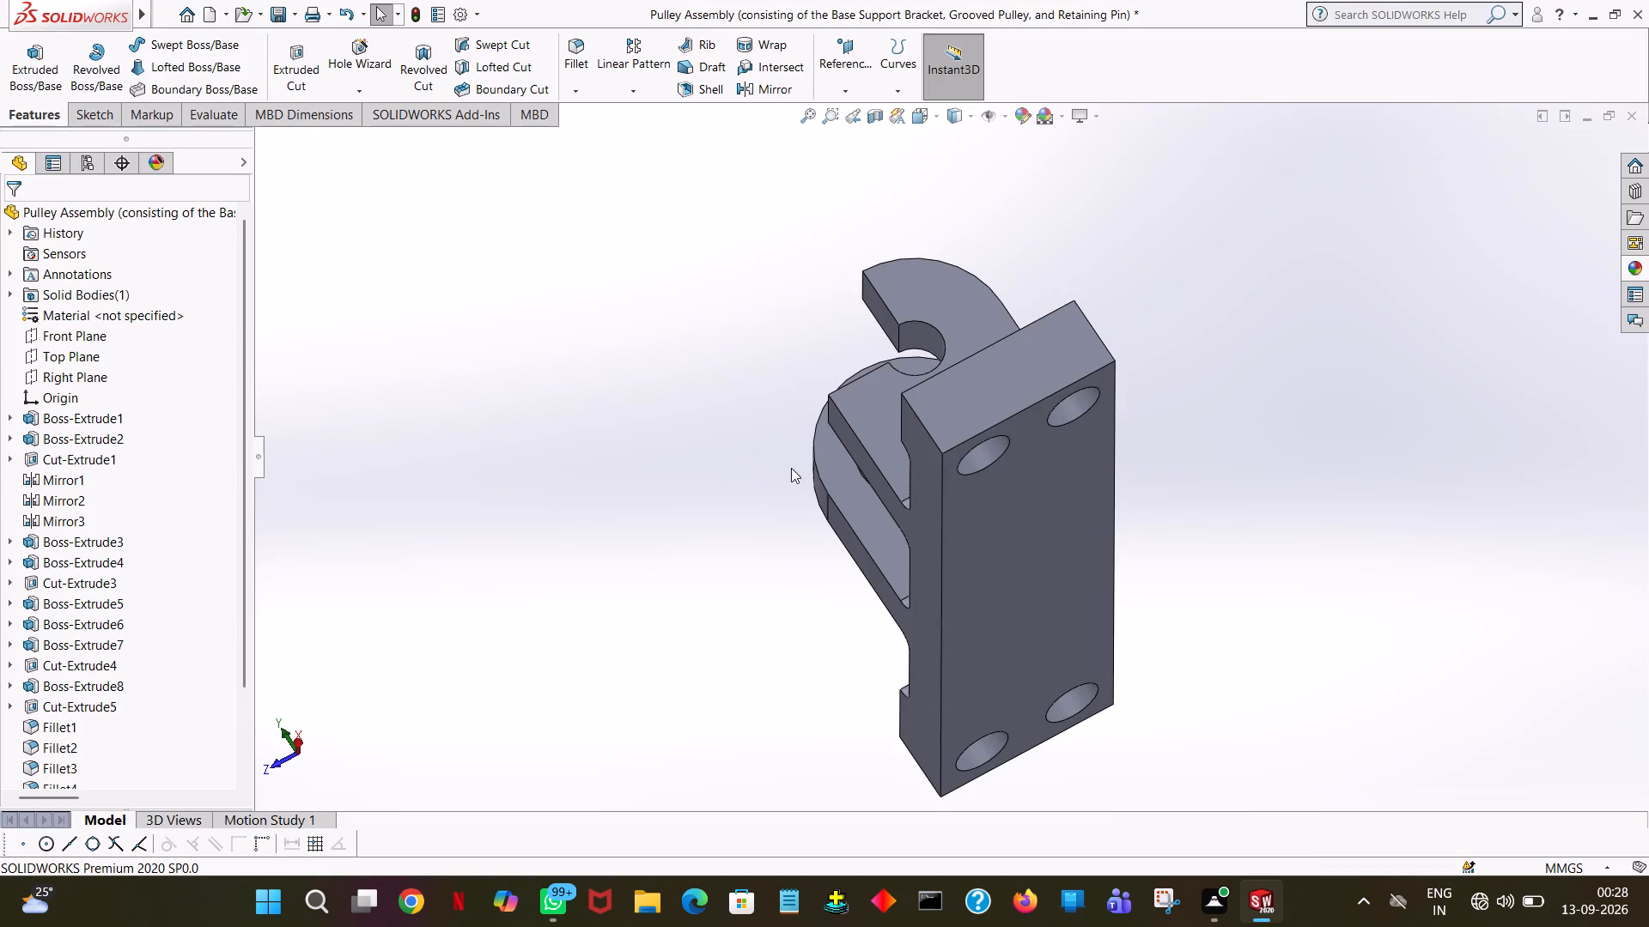
middle_drag(1184, 436, 448, 591)
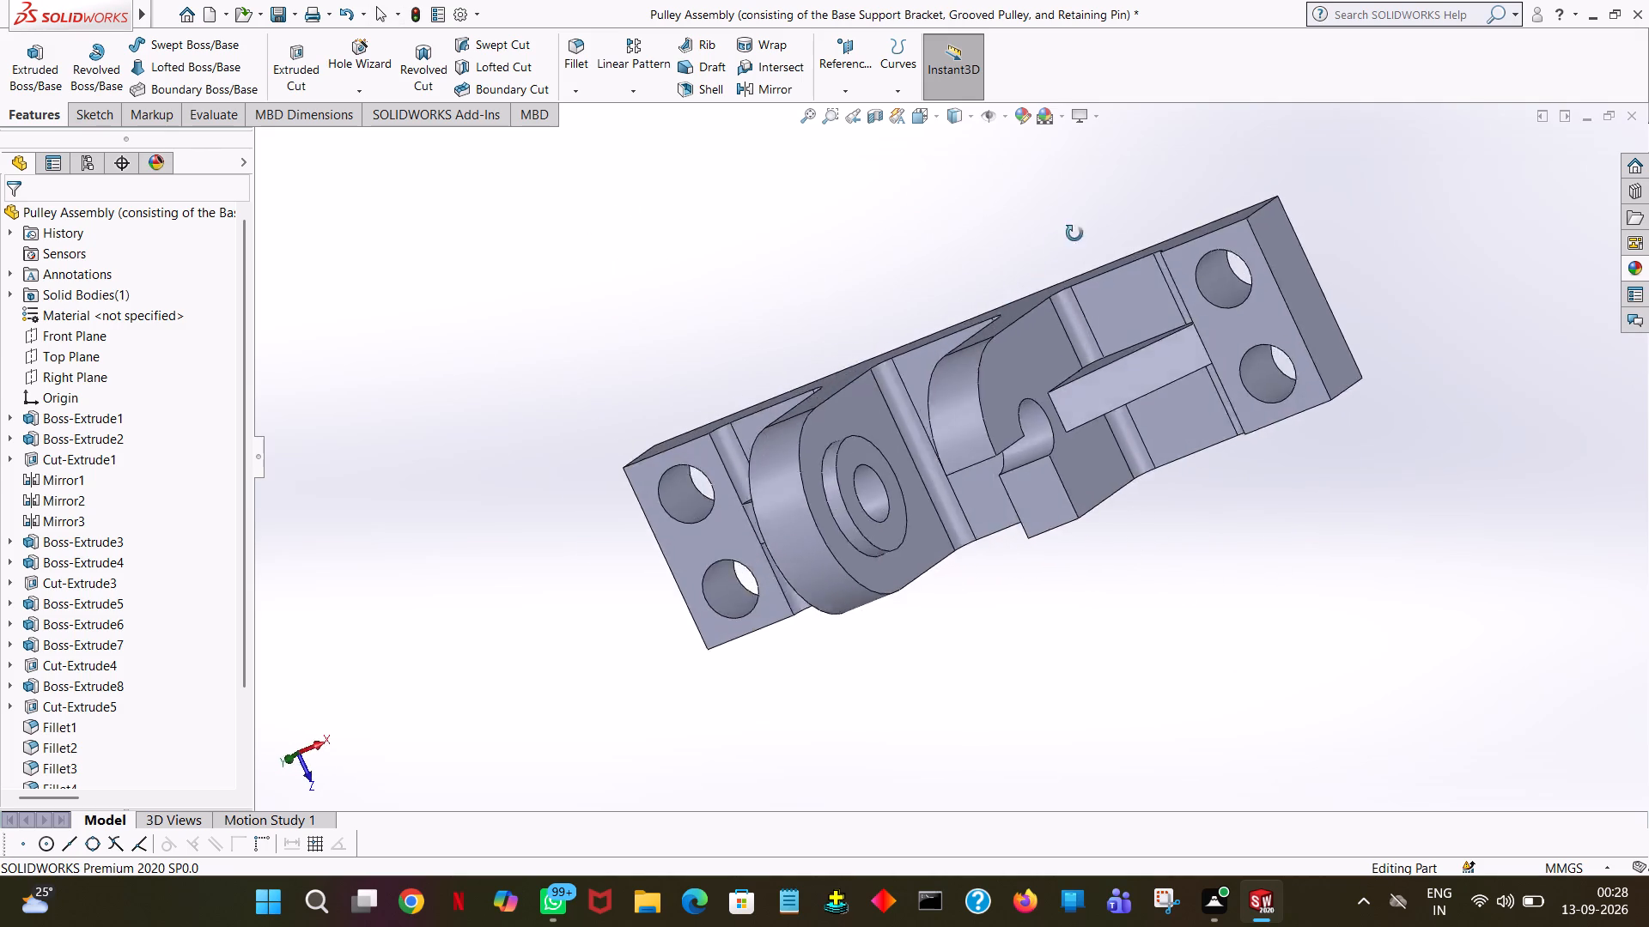
middle_drag(1074, 233, 1396, 796)
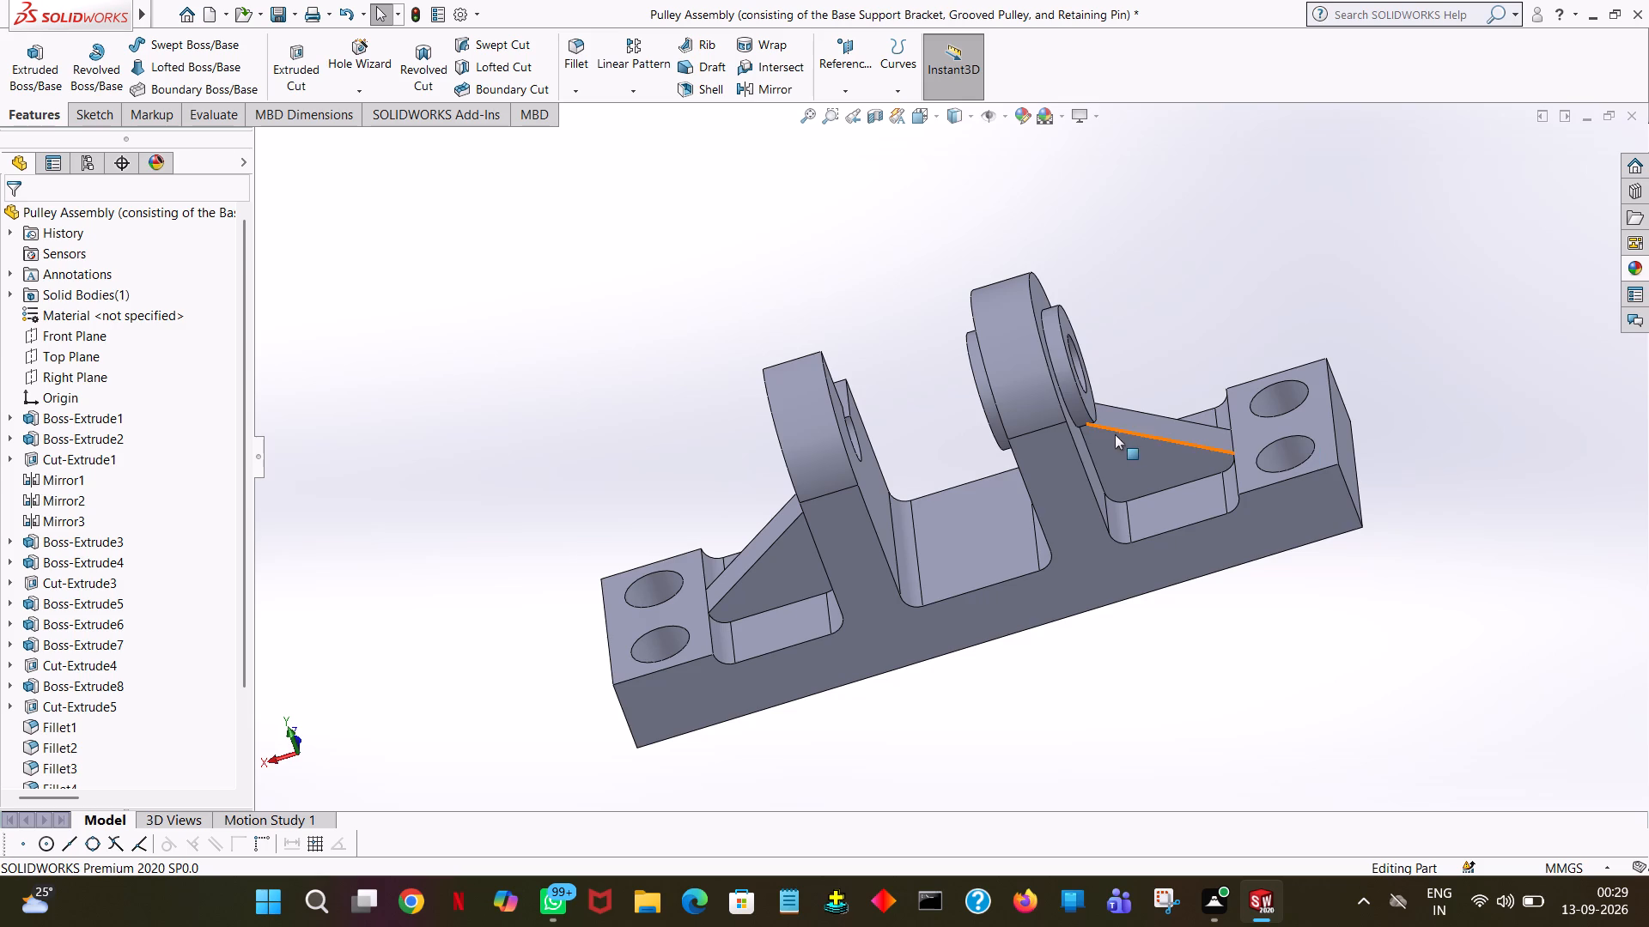
middle_drag(999, 690, 1100, 753)
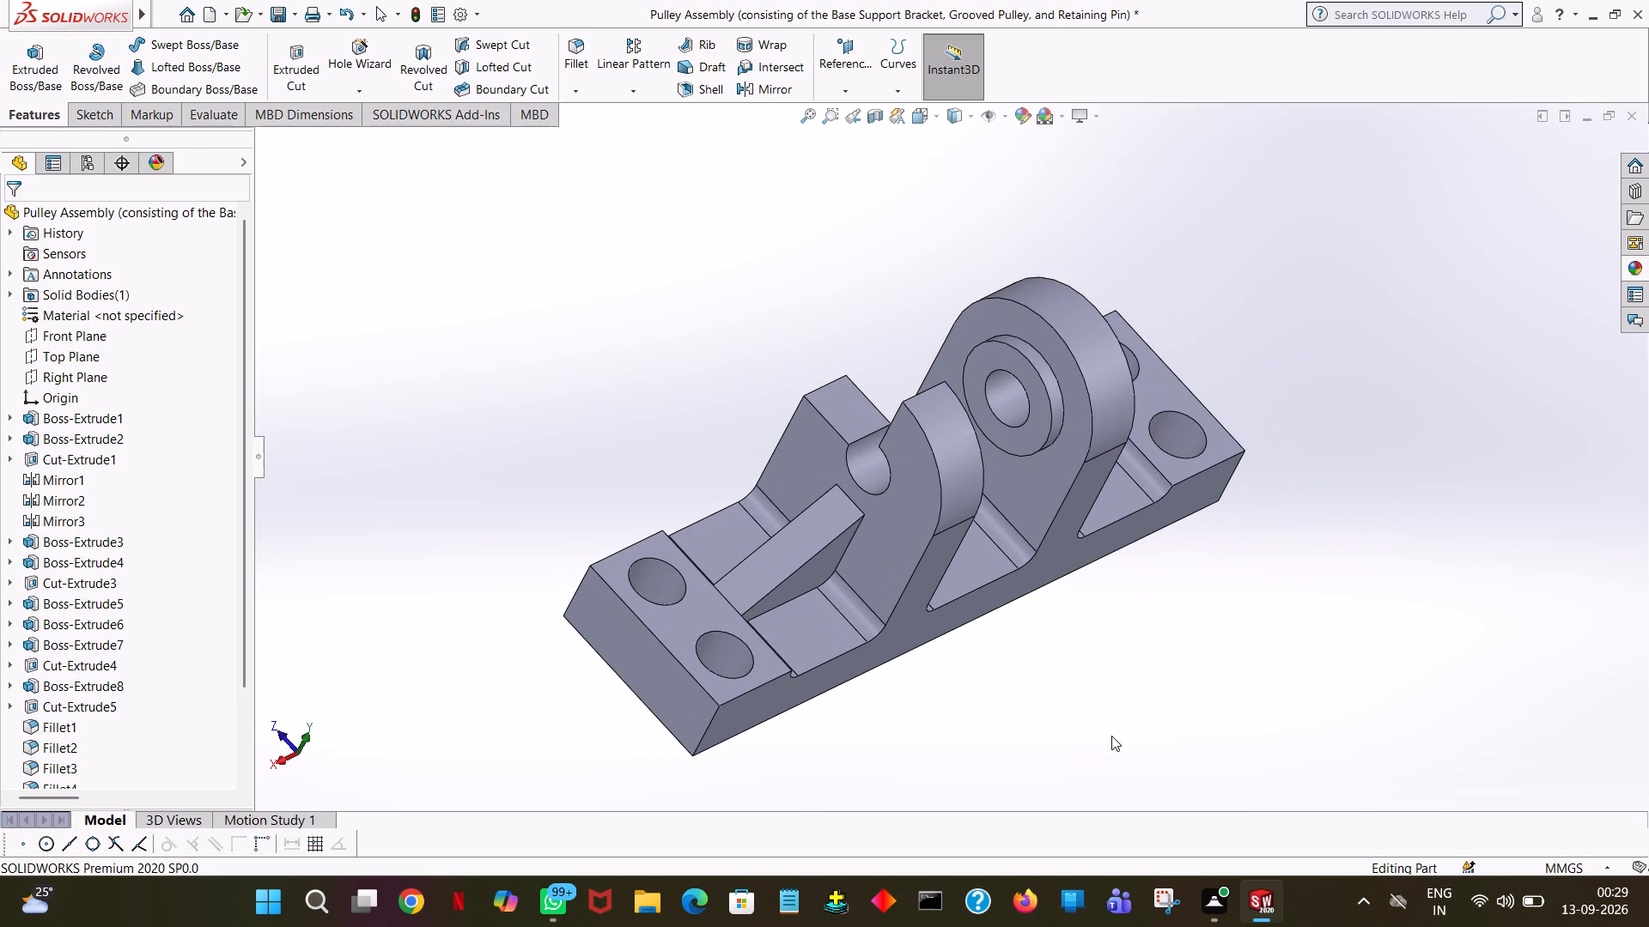
key(ctrl+7)
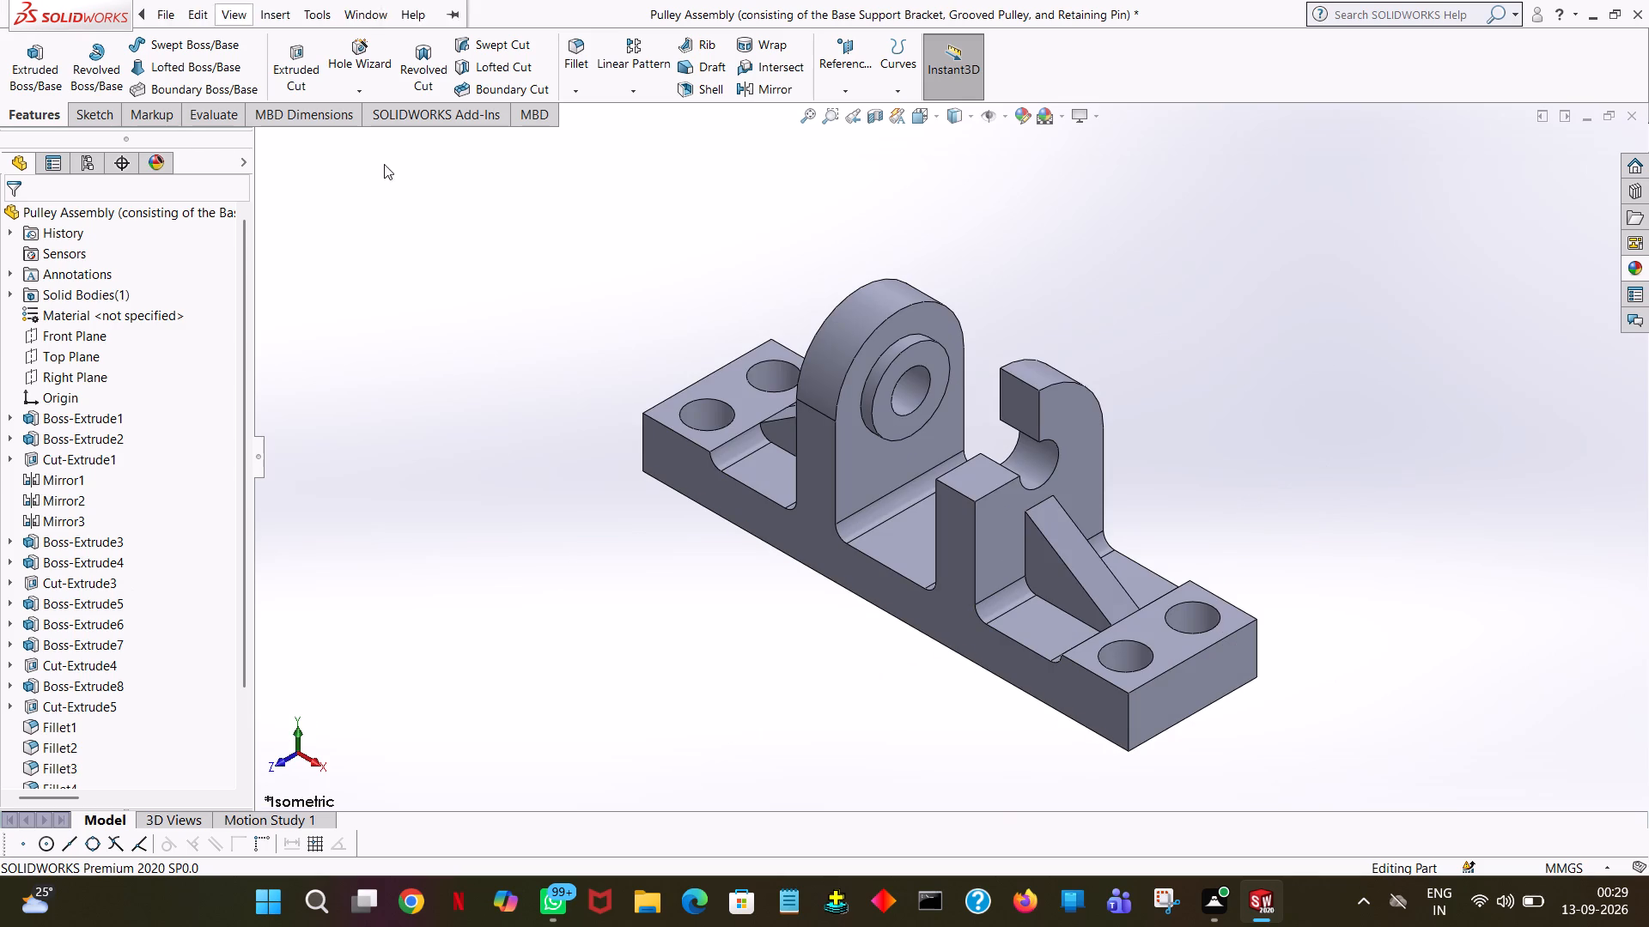